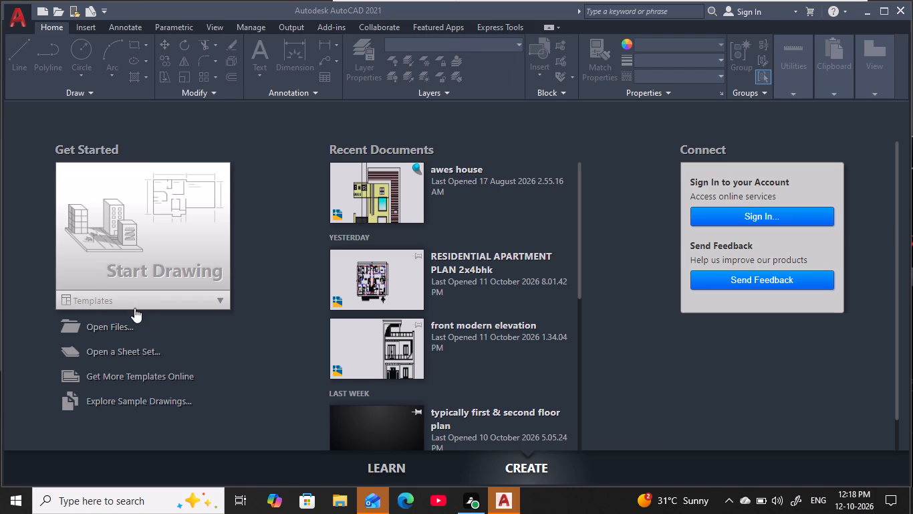
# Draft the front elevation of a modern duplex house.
# Start a new blank drawing.
pyautogui.click(196, 206)
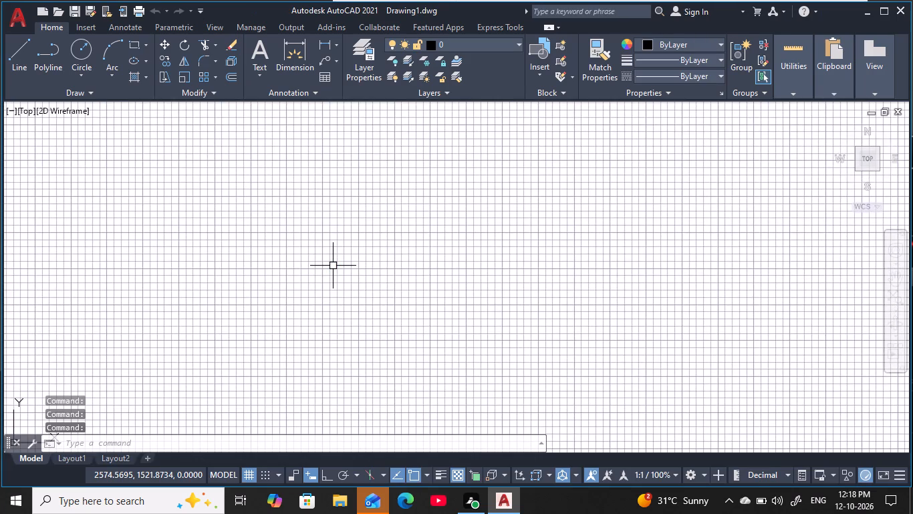
# Enable maintaining a log file in the Open and Save options and apply the change.
pyautogui.write('lo')
pyautogui.press('BackSpace')
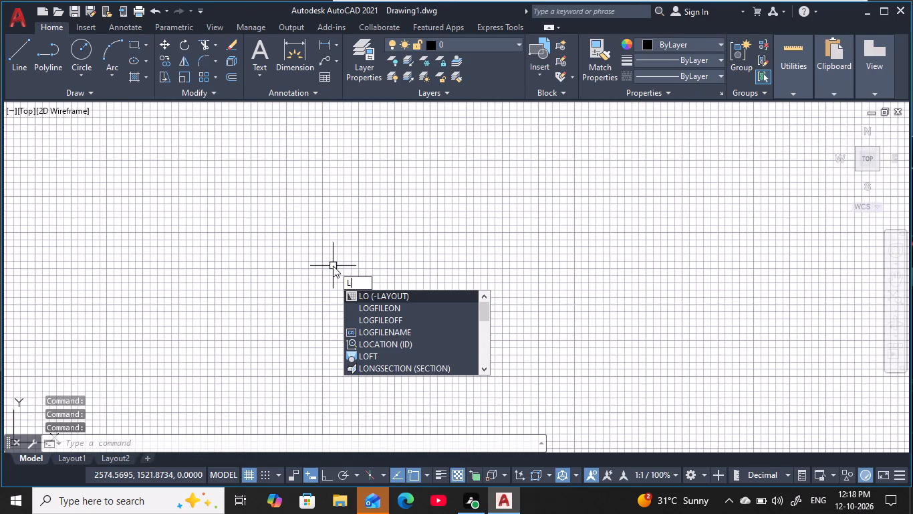
pyautogui.press('BackSpace')
pyautogui.write('op')
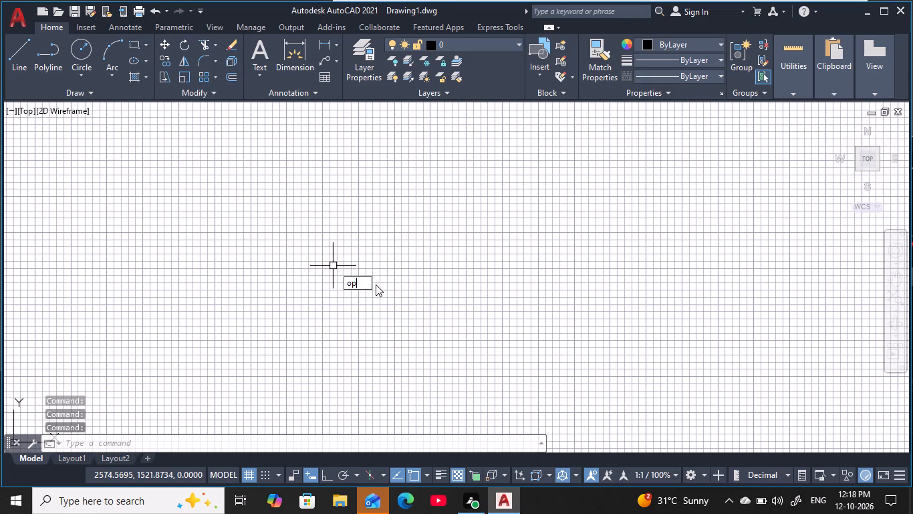
pyautogui.press('Return')
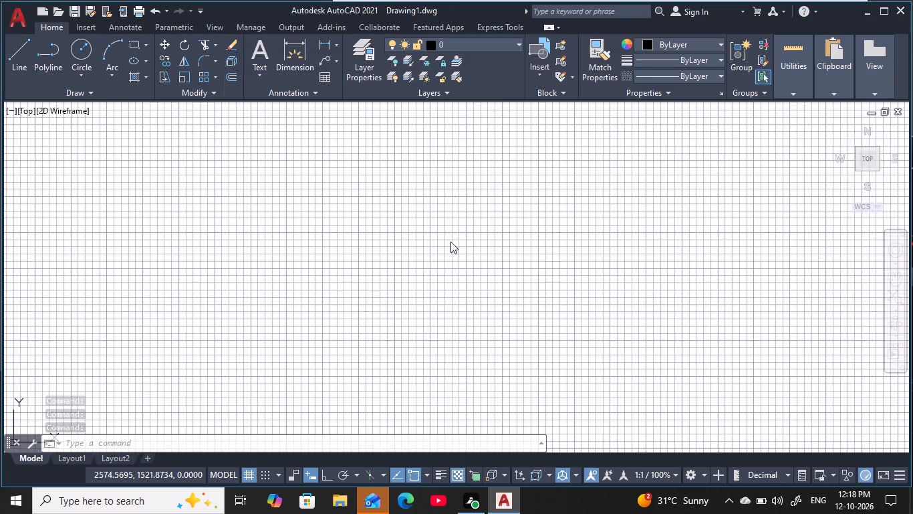
pyautogui.click(243, 307)
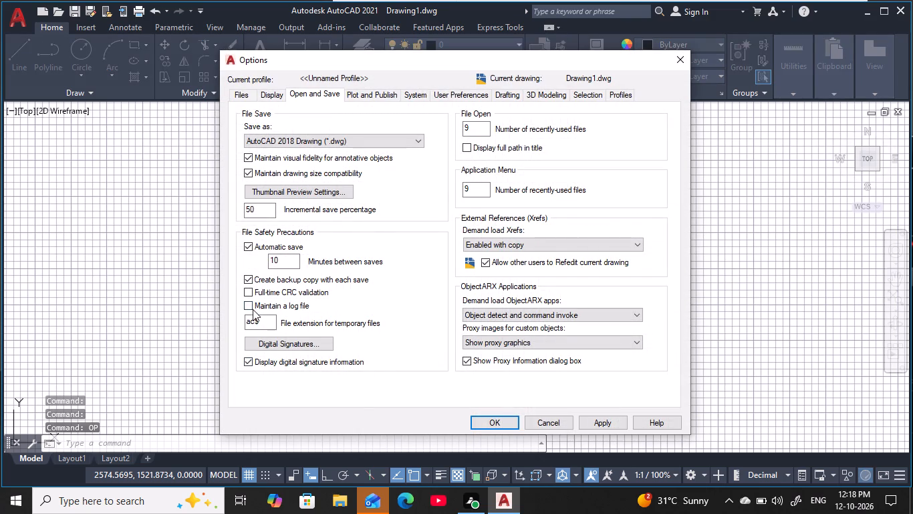
pyautogui.click(249, 307)
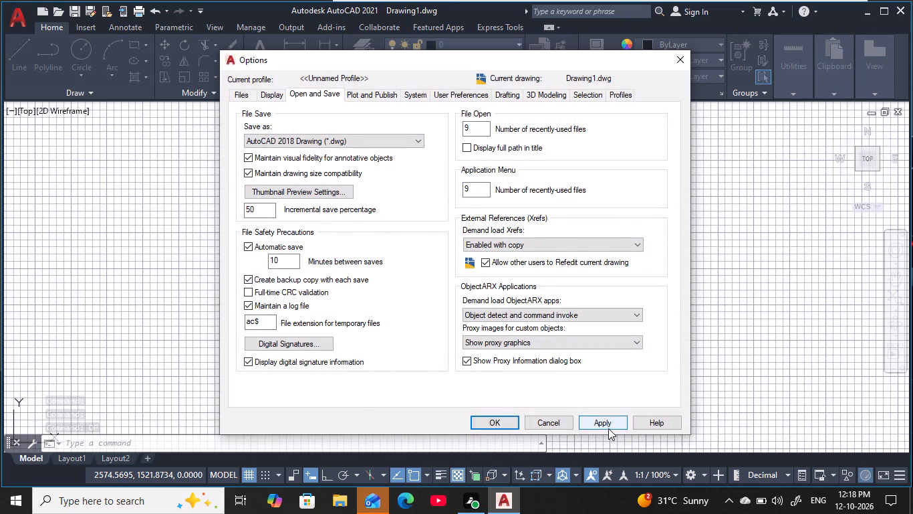
pyautogui.click(608, 428)
pyautogui.click(503, 424)
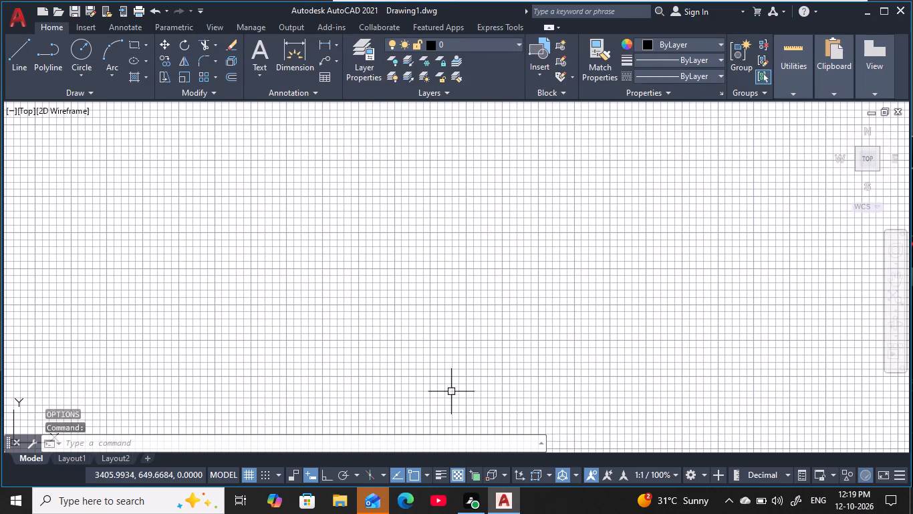
pyautogui.press('Escape')
pyautogui.press('Escape')
pyautogui.press('Escape')
pyautogui.press('Escape')
pyautogui.press('Escape')
# Turn on log file recording with the LOGFILEON command.
pyautogui.press('l')
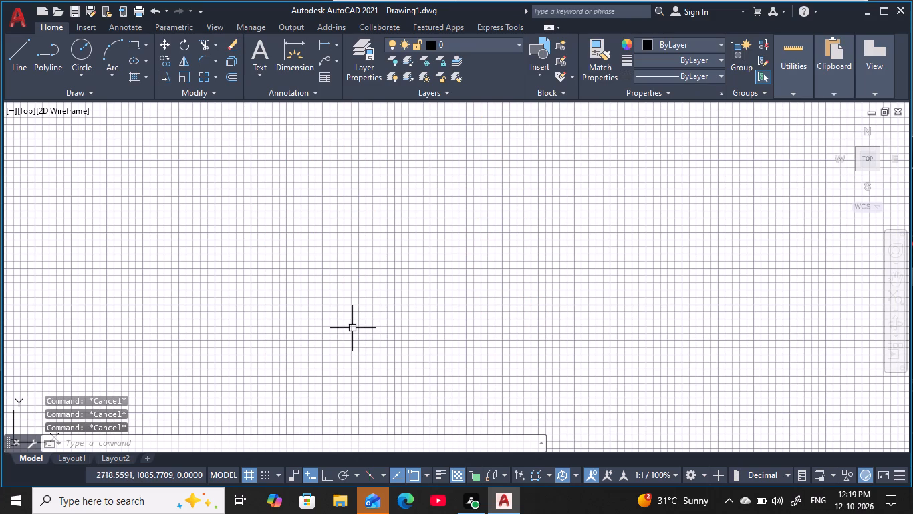
pyautogui.press('o')
pyautogui.press('g')
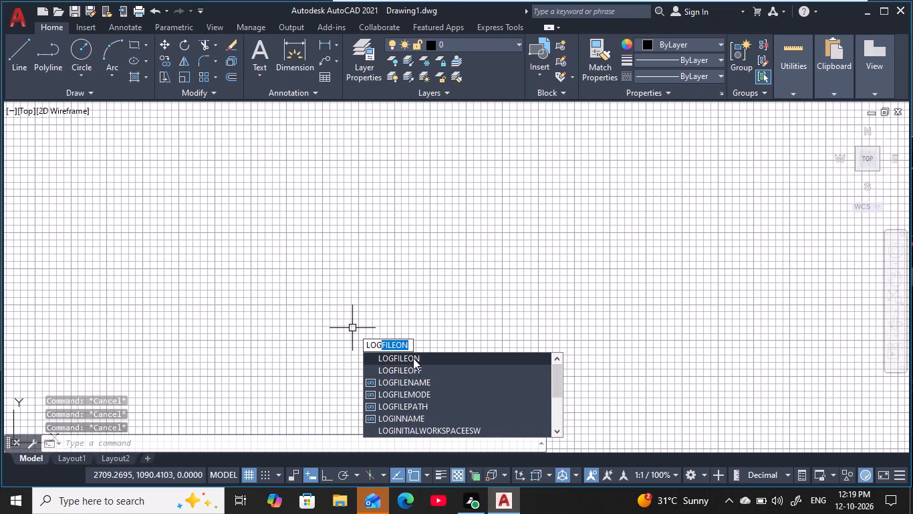
pyautogui.click(425, 360)
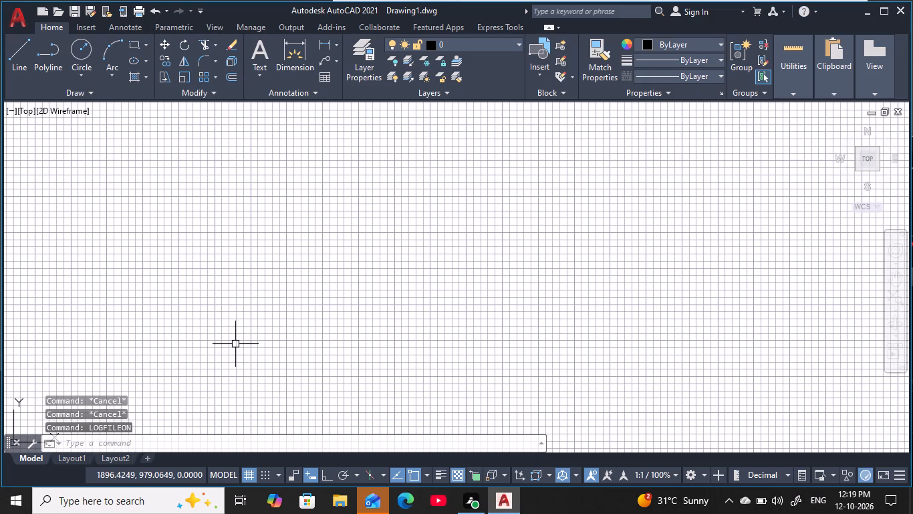
# Turn off the grid display in the drawing area.
pyautogui.press('F7')
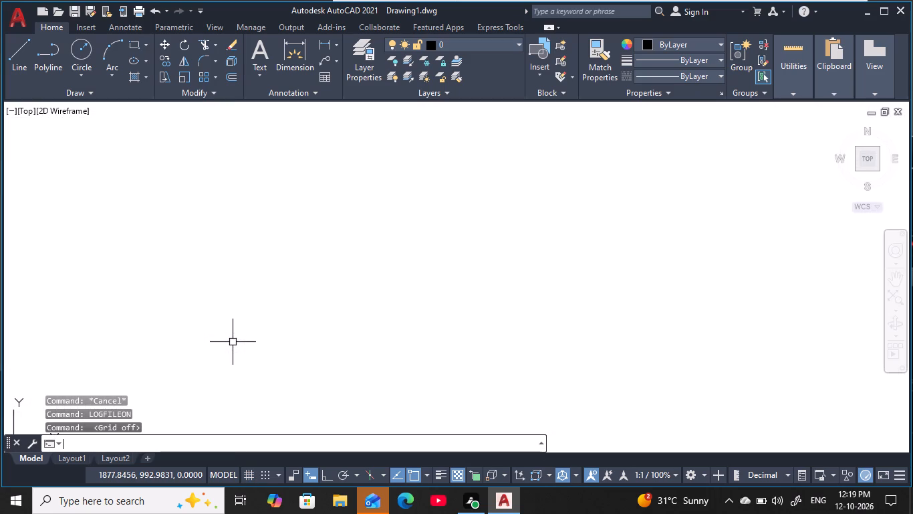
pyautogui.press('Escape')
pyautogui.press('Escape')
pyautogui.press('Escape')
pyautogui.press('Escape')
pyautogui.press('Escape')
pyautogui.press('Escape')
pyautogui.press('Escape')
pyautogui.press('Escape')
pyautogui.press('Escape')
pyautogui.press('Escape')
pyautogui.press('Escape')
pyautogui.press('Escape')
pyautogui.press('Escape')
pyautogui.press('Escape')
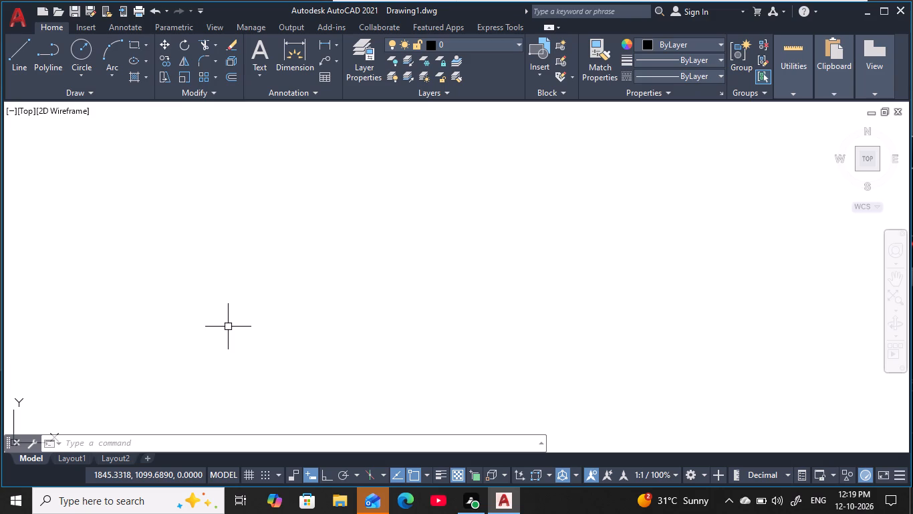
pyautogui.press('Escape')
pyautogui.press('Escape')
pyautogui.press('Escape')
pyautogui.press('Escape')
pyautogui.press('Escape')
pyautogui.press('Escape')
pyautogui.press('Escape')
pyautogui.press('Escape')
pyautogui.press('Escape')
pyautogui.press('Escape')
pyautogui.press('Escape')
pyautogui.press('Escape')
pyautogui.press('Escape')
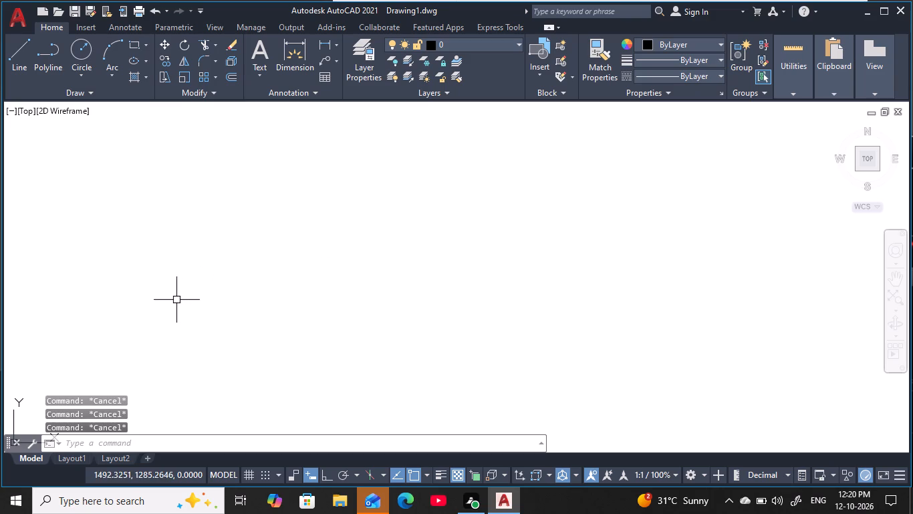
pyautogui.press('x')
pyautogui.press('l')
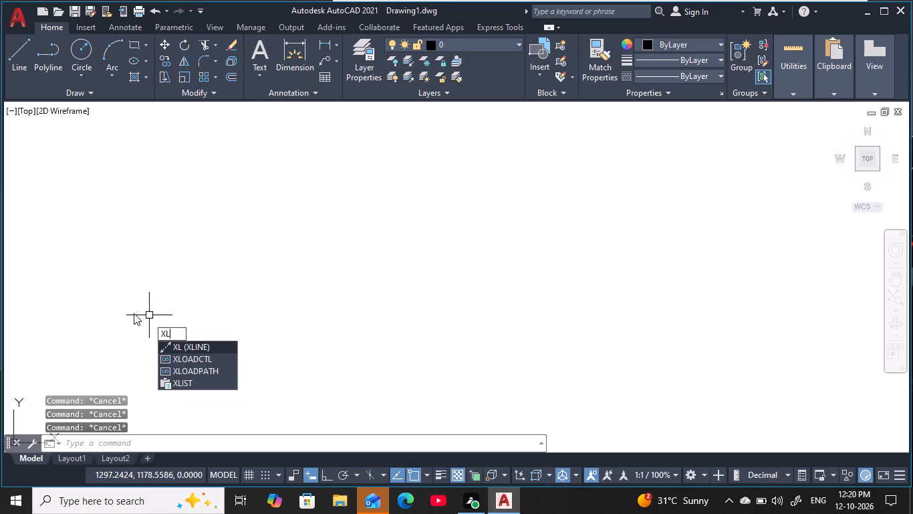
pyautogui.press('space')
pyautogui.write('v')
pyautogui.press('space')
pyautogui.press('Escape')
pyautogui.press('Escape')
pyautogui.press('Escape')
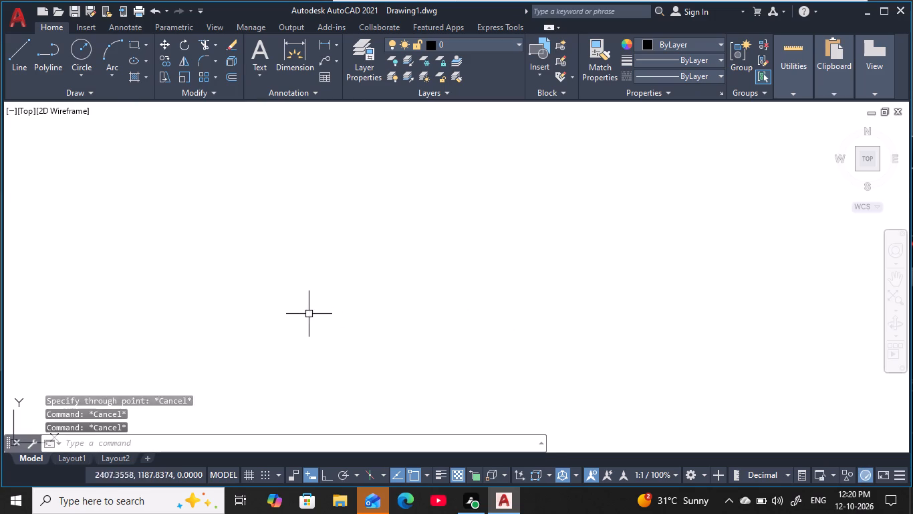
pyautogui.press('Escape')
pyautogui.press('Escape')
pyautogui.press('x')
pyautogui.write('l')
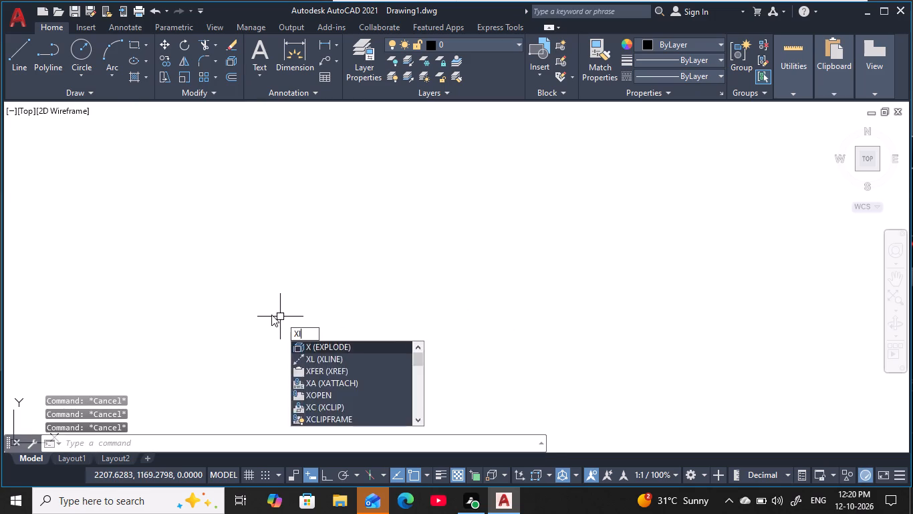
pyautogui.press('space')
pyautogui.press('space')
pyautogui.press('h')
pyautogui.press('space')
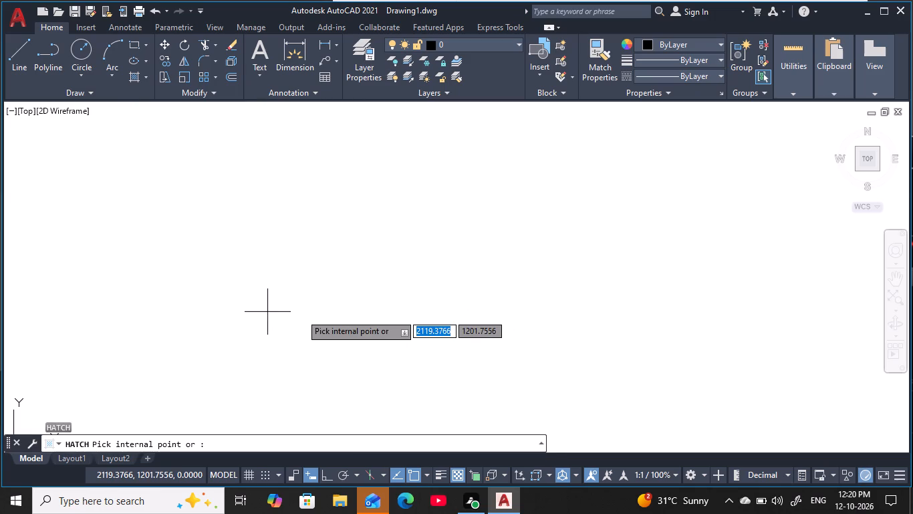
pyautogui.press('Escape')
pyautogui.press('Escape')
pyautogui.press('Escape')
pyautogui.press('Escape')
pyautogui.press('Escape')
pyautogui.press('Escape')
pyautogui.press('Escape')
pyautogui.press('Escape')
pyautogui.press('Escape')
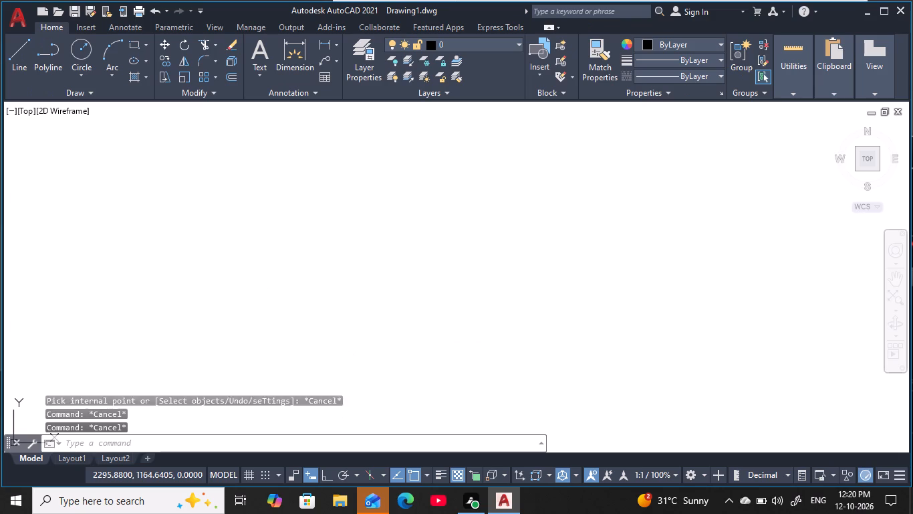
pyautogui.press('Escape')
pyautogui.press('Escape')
# Configure the drawing units to Engineering length with 0'-0" precision and an insertion scale of Inches.
pyautogui.write('un')
pyautogui.press('space')
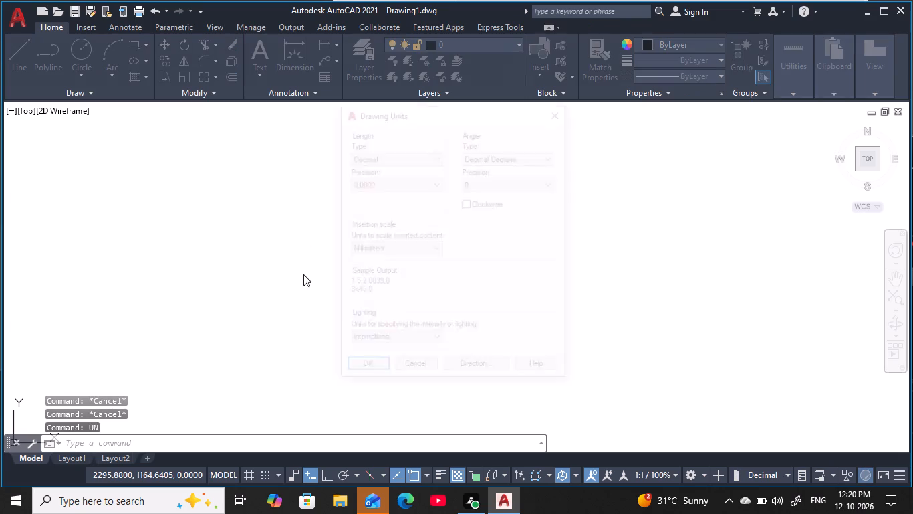
pyautogui.click(400, 161)
pyautogui.click(396, 183)
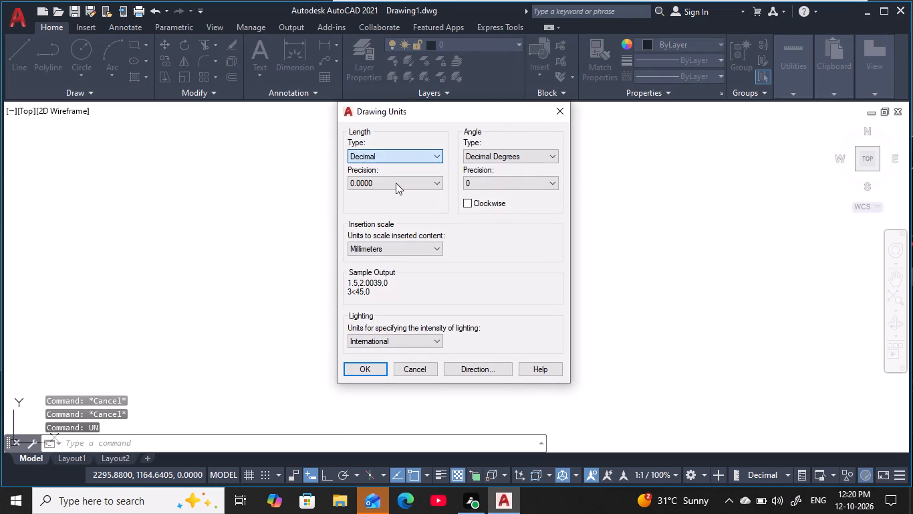
pyautogui.click(394, 183)
pyautogui.click(390, 192)
pyautogui.click(402, 256)
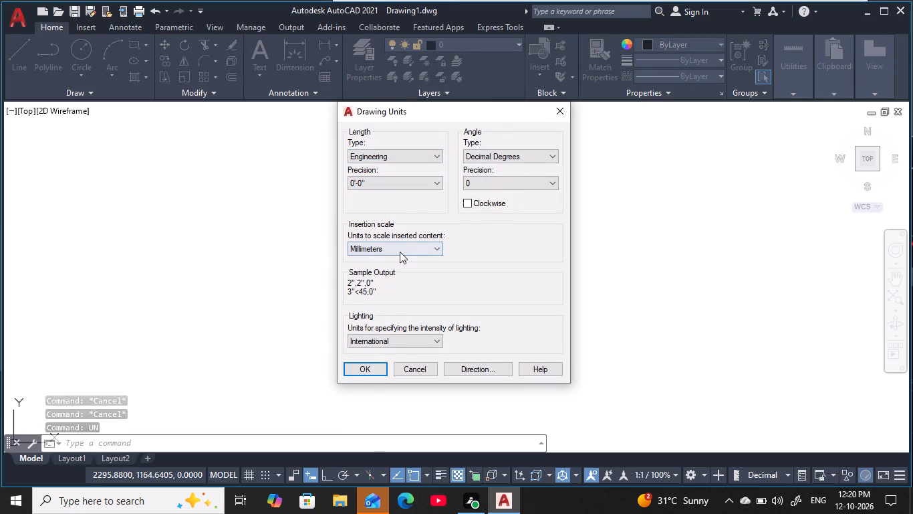
pyautogui.click(400, 250)
pyautogui.click(382, 268)
pyautogui.click(378, 373)
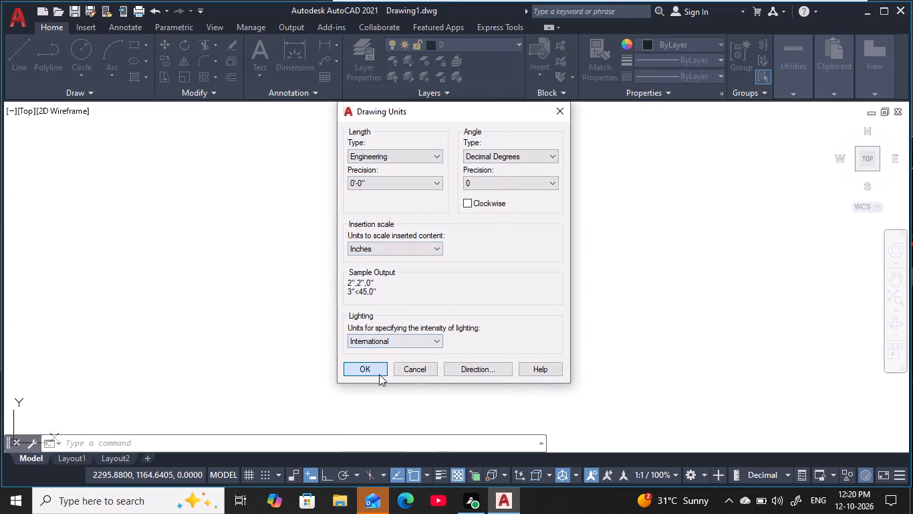
pyautogui.press('Escape')
pyautogui.press('Escape')
pyautogui.press('Escape')
pyautogui.press('Escape')
pyautogui.press('Escape')
# Modify the ISO-25 dimension style's primary units to Engineering format with 0'-0" precision.
pyautogui.press('d')
pyautogui.press('space')
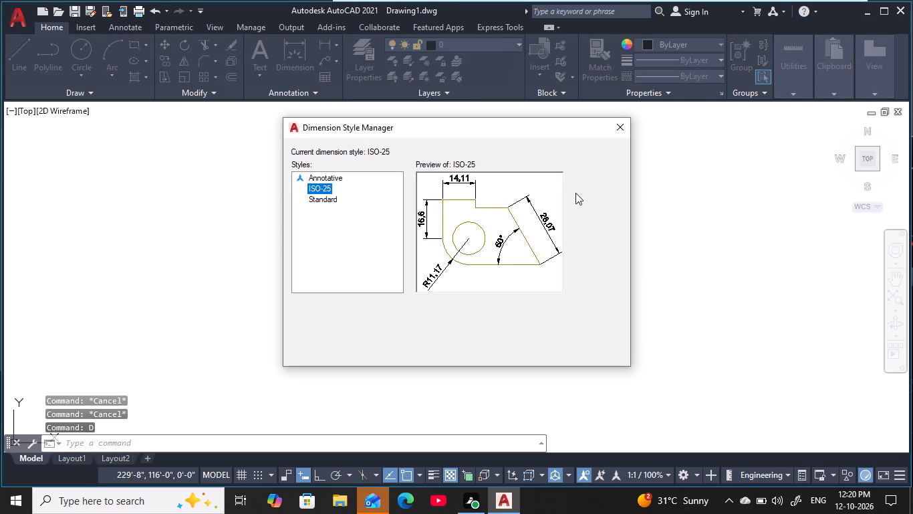
pyautogui.click(594, 219)
pyautogui.click(592, 225)
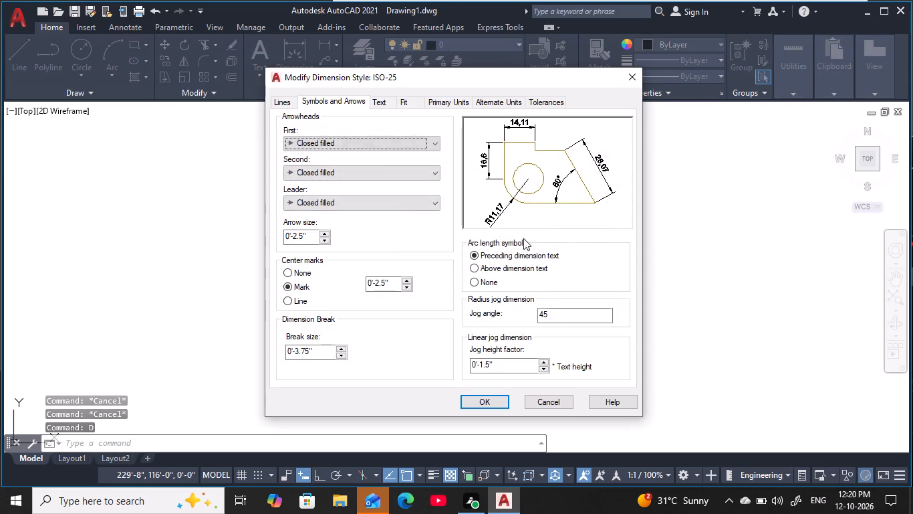
pyautogui.click(465, 106)
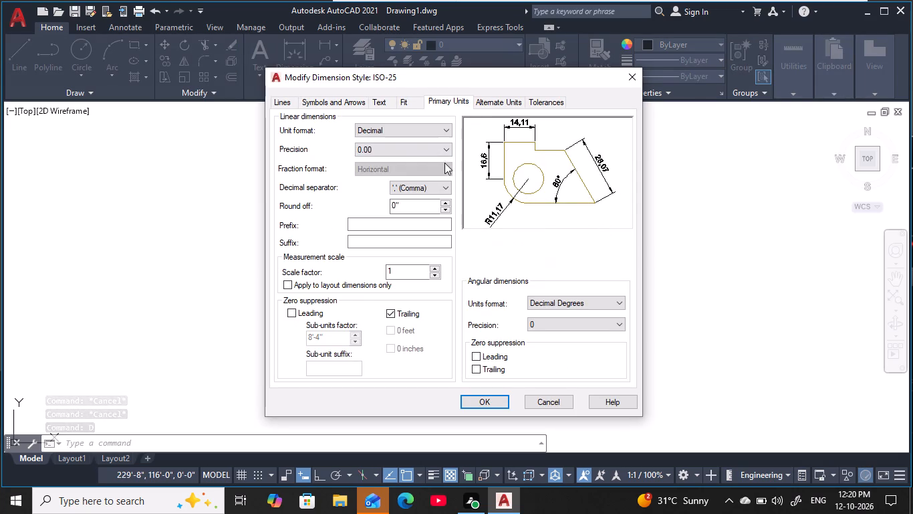
pyautogui.click(414, 135)
pyautogui.click(403, 159)
pyautogui.click(406, 145)
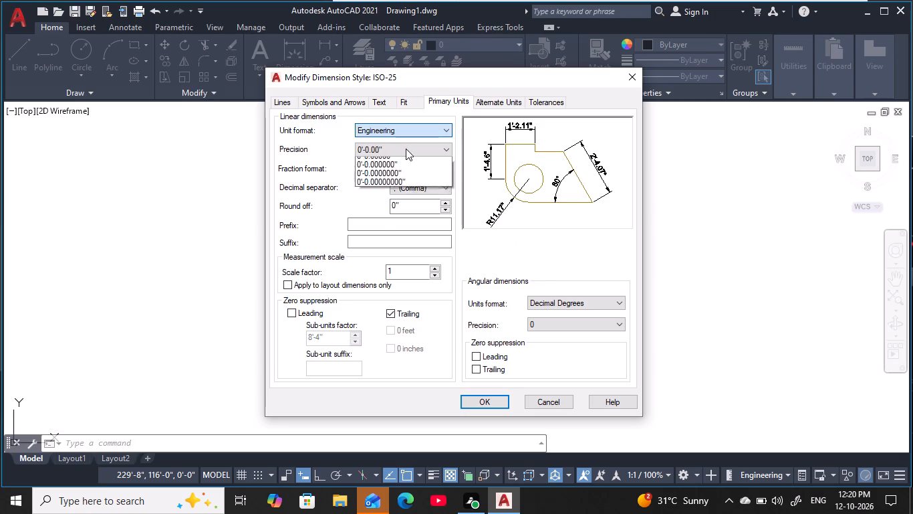
pyautogui.click(396, 161)
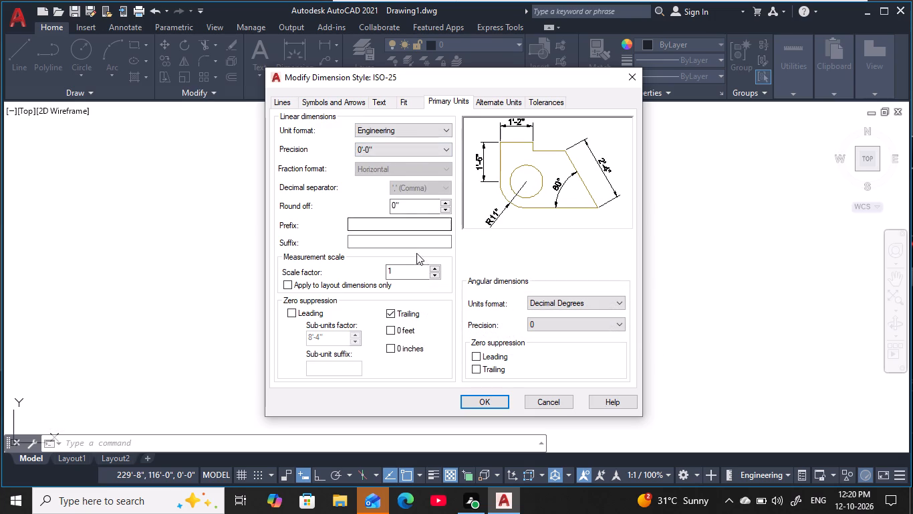
# Set the ISO-25 dimension style's text height to 9 inches.
pyautogui.click(384, 105)
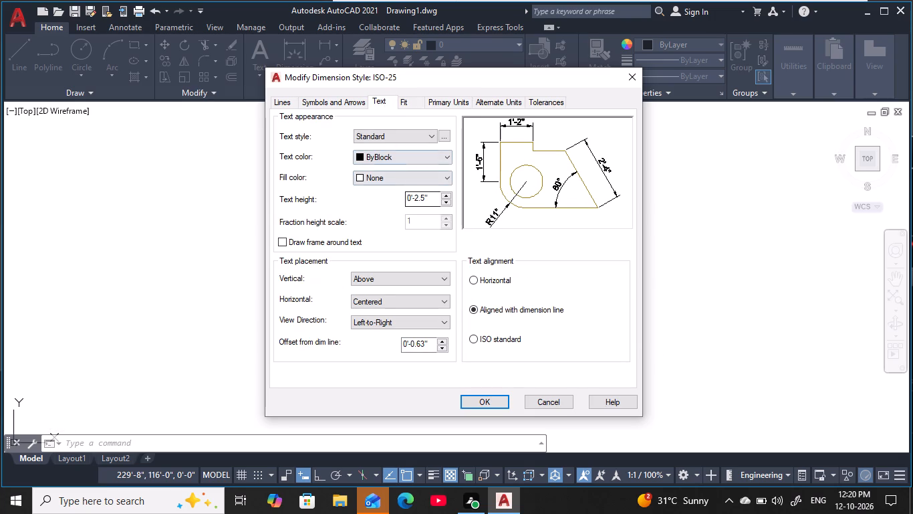
pyautogui.moveTo(428, 197); pyautogui.dragTo(348, 197)
pyautogui.press('9')
pyautogui.press('space')
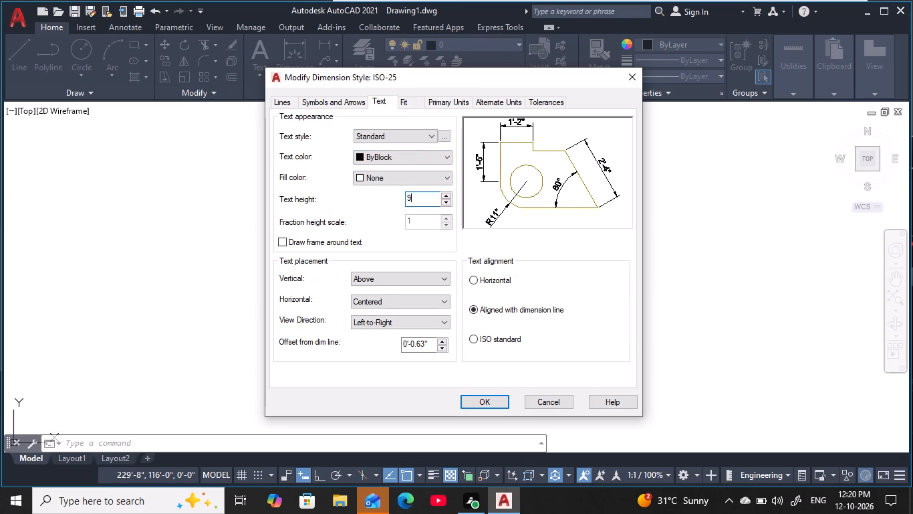
pyautogui.press('BackSpace')
# Set the ISO-25 dimension style's arrow size to 4.5 inches.
pyautogui.click(347, 106)
pyautogui.moveTo(313, 236); pyautogui.dragTo(242, 224)
pyautogui.press('4')
pyautogui.press('.')
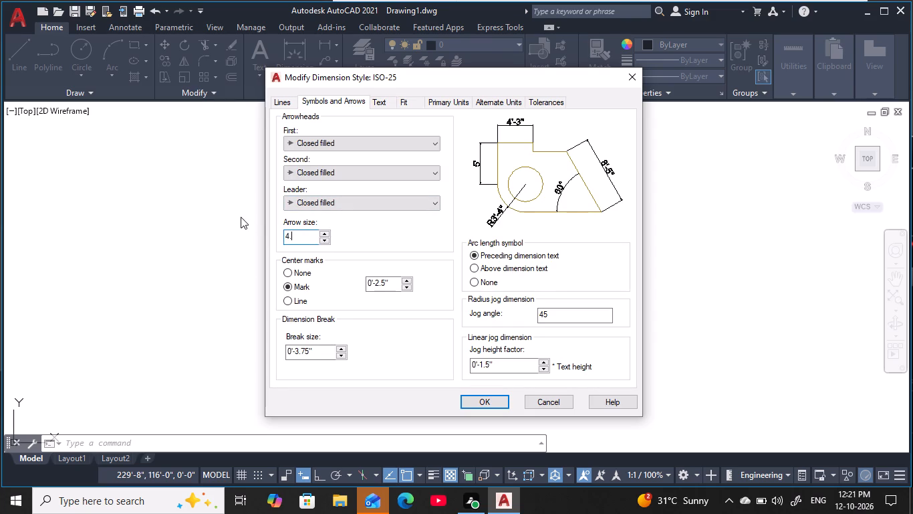
pyautogui.press('5')
pyautogui.press('Return')
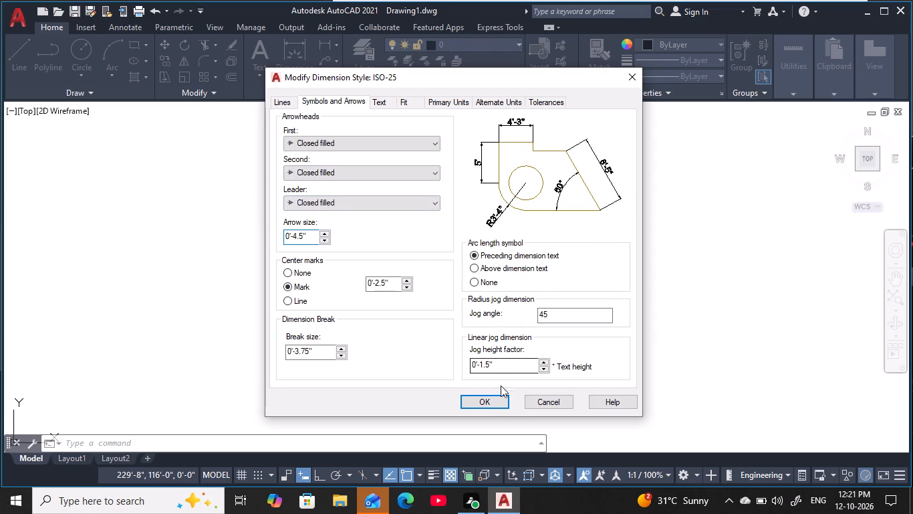
# Apply the modified ISO-25 dimension style and set it as the current dimension style.
pyautogui.click(493, 397)
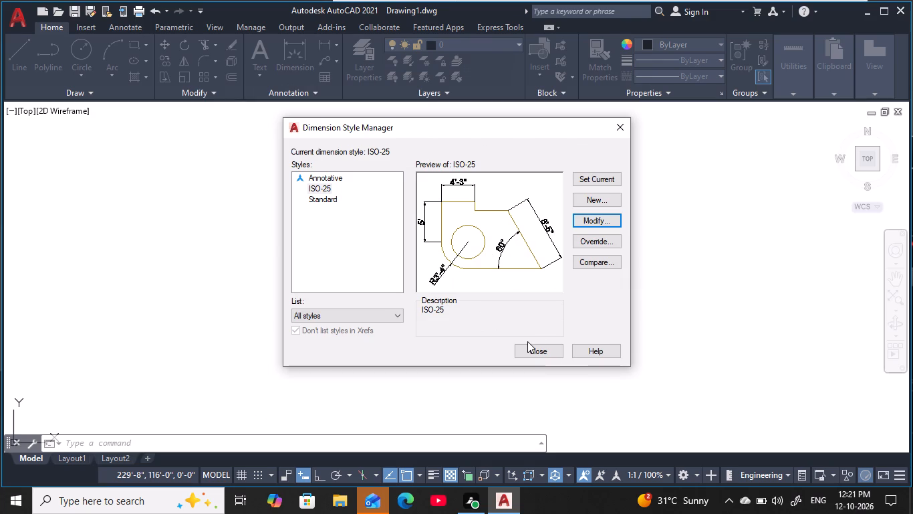
pyautogui.click(577, 171)
pyautogui.doubleClick(585, 183)
pyautogui.click(585, 183)
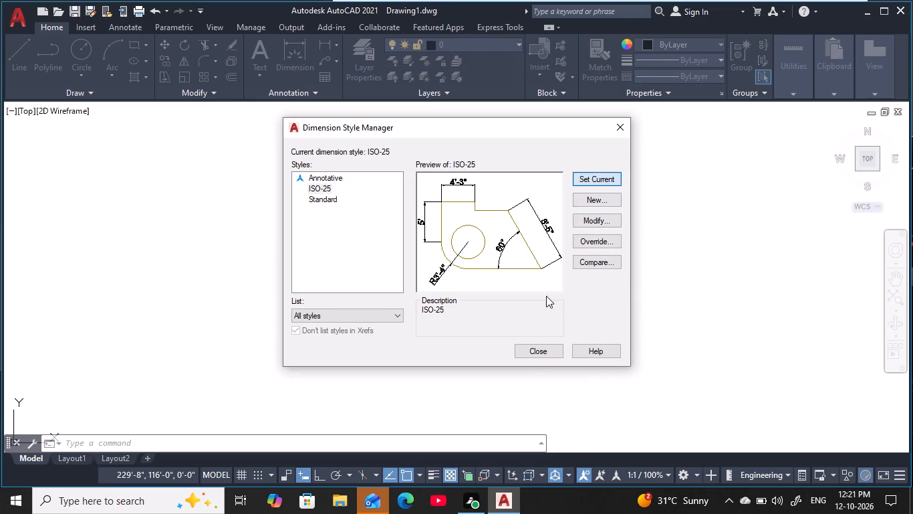
pyautogui.click(536, 348)
pyautogui.press('Escape')
pyautogui.press('Escape')
pyautogui.press('Escape')
pyautogui.press('Escape')
pyautogui.press('Escape')
pyautogui.press('Escape')
pyautogui.press('Escape')
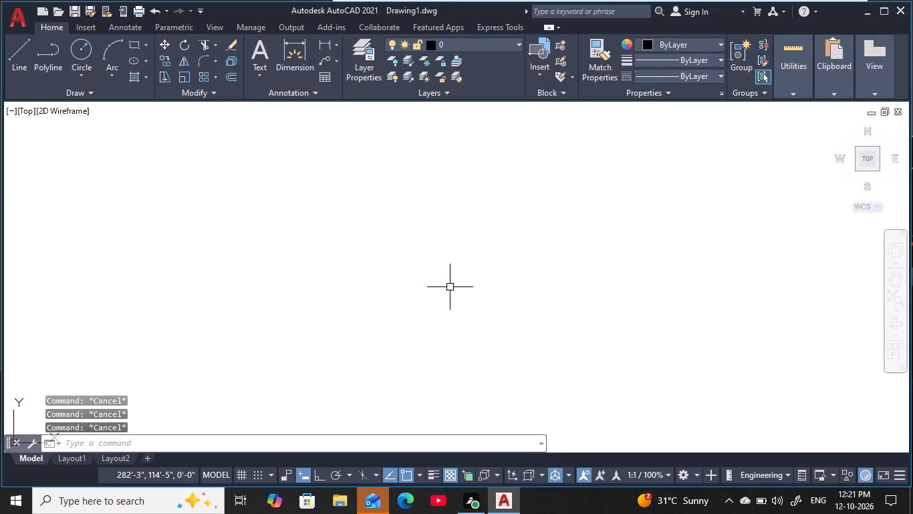
# Draw a horizontal construction line (XLINE) near the bottom of the visible drawing area, at about Y = 47'.
pyautogui.write('xl')
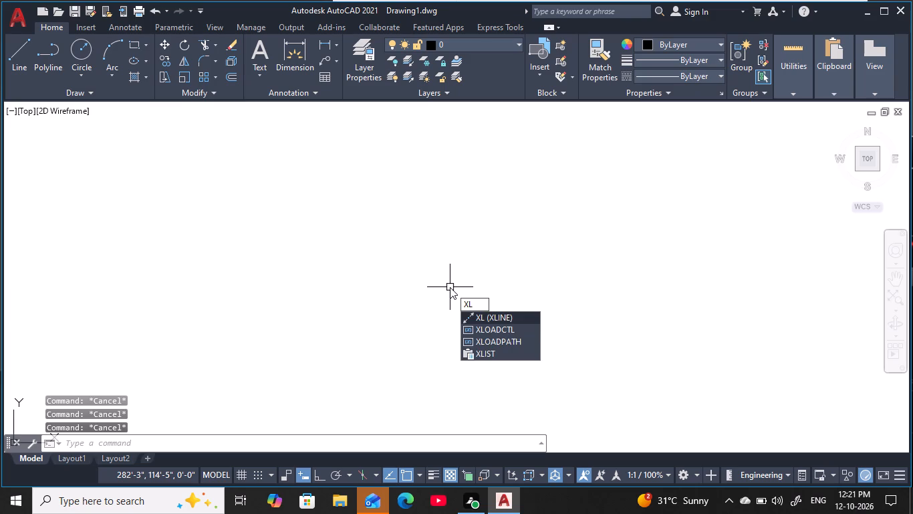
pyautogui.press('space')
pyautogui.write('h')
pyautogui.press('space')
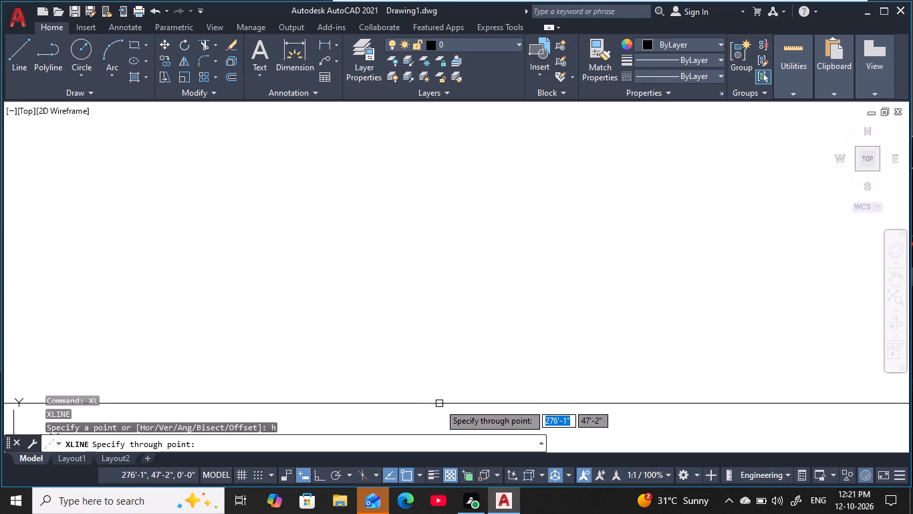
pyautogui.click(449, 406)
pyautogui.press('Escape')
pyautogui.press('Escape')
pyautogui.press('Escape')
pyautogui.press('Escape')
pyautogui.press('Escape')
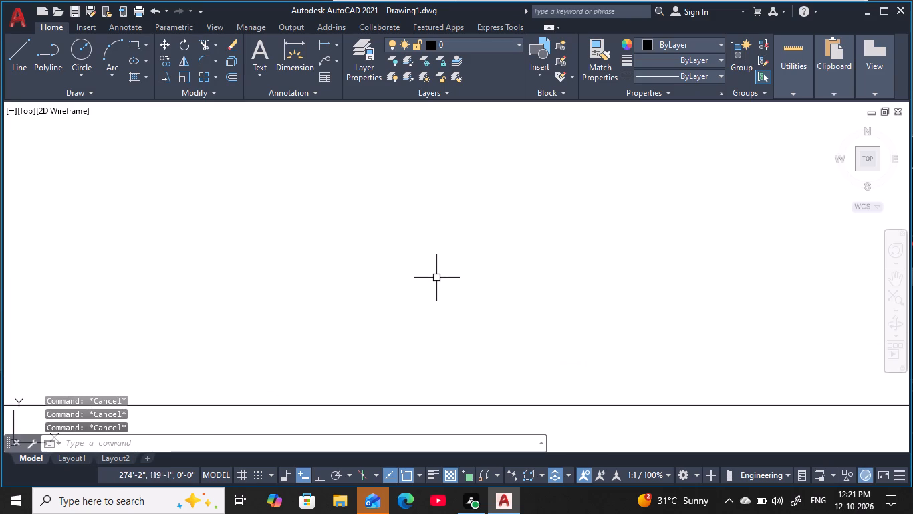
pyautogui.press('Escape')
pyautogui.press('Escape')
pyautogui.press('Escape')
pyautogui.press('Escape')
pyautogui.press('Escape')
pyautogui.press('Escape')
pyautogui.press('Escape')
pyautogui.press('Escape')
pyautogui.press('Escape')
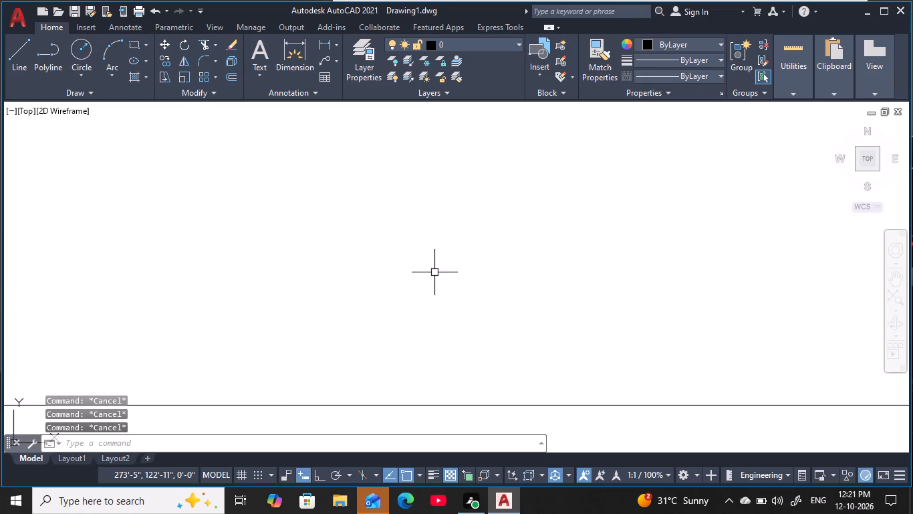
# Offset the horizontal construction line 11' upward.
pyautogui.press('o')
pyautogui.press('space')
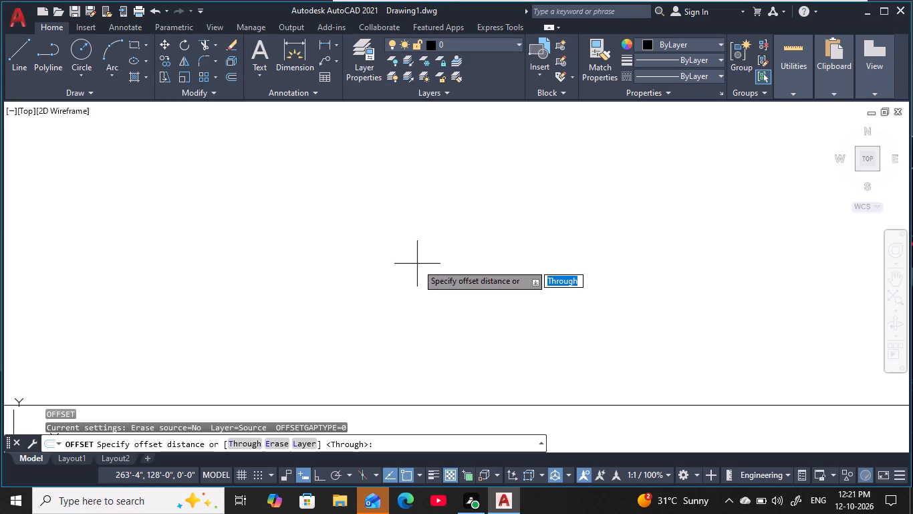
pyautogui.press('1')
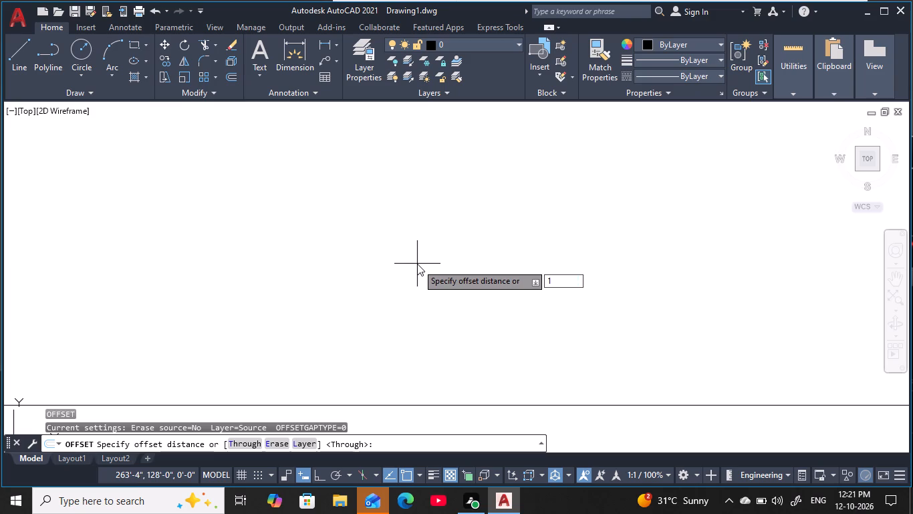
pyautogui.press('1')
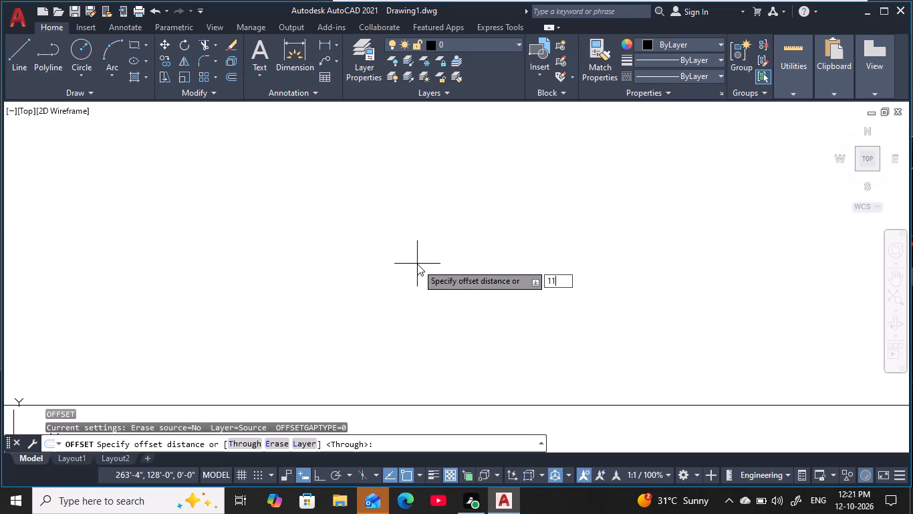
pyautogui.press("'")
pyautogui.press('space')
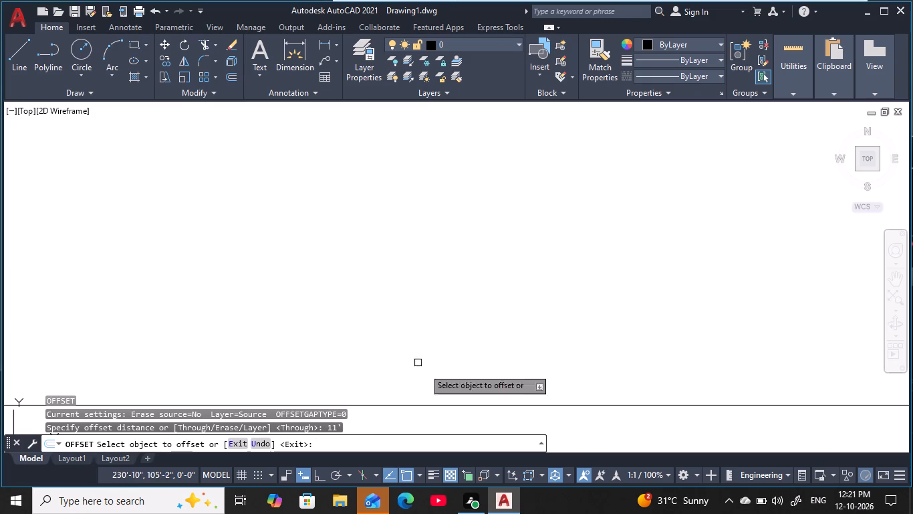
pyautogui.click(489, 404)
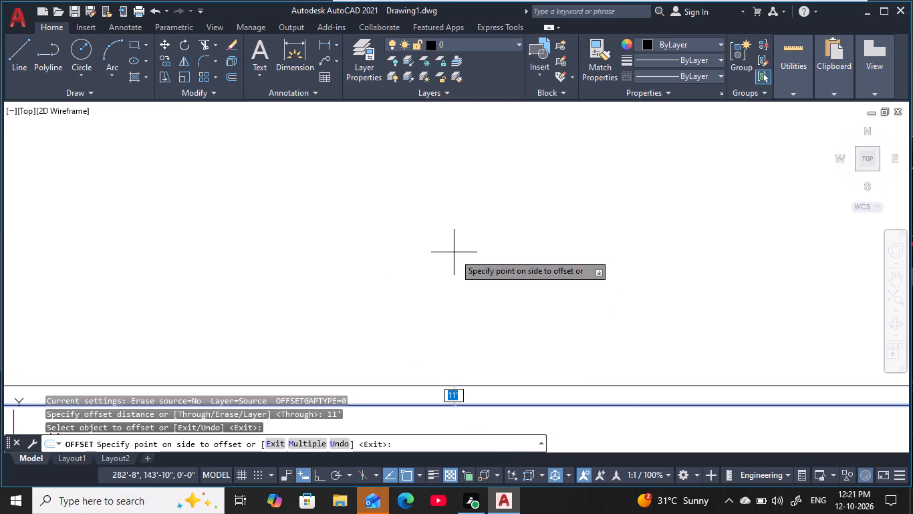
pyautogui.click(452, 255)
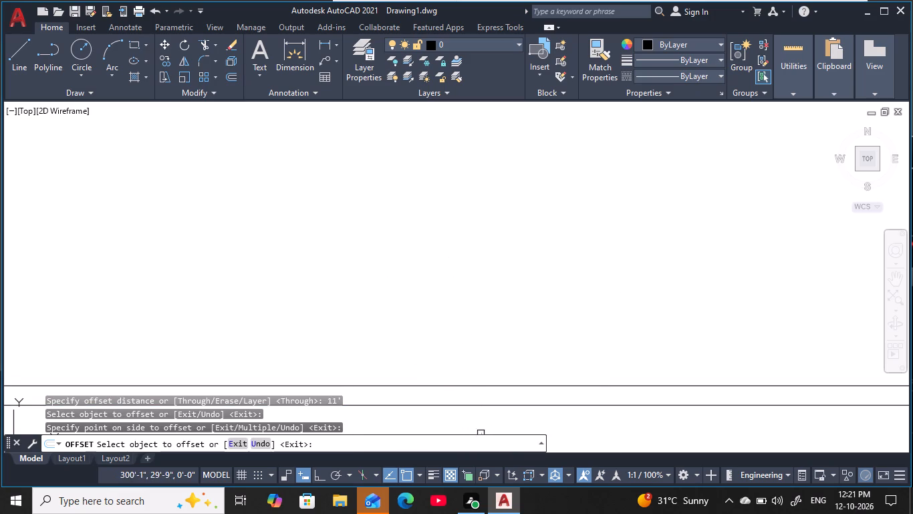
pyautogui.scroll(7, 455, 400)
pyautogui.scroll(-2, 397, 297)
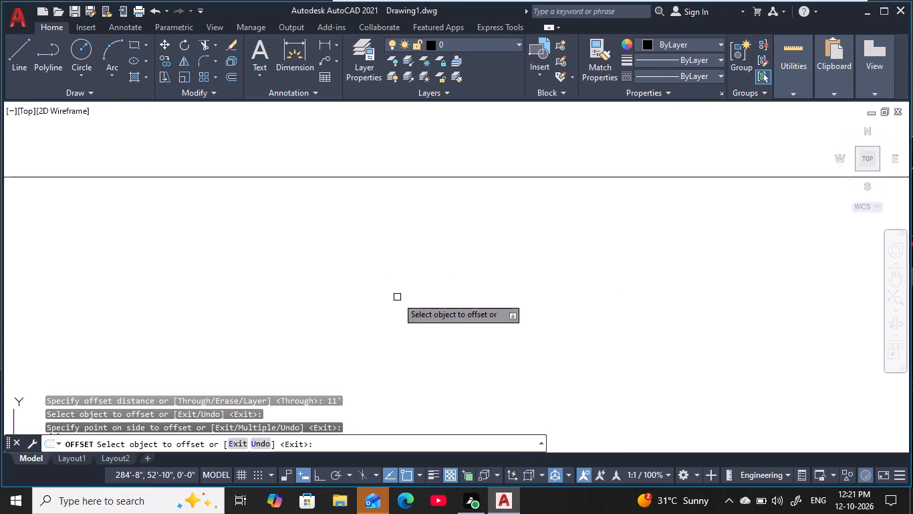
pyautogui.scroll(-1, 423, 322)
pyautogui.moveTo(424, 319); pyautogui.dragTo(422, 308, button='middle')
pyautogui.press('Escape')
pyautogui.press('Escape')
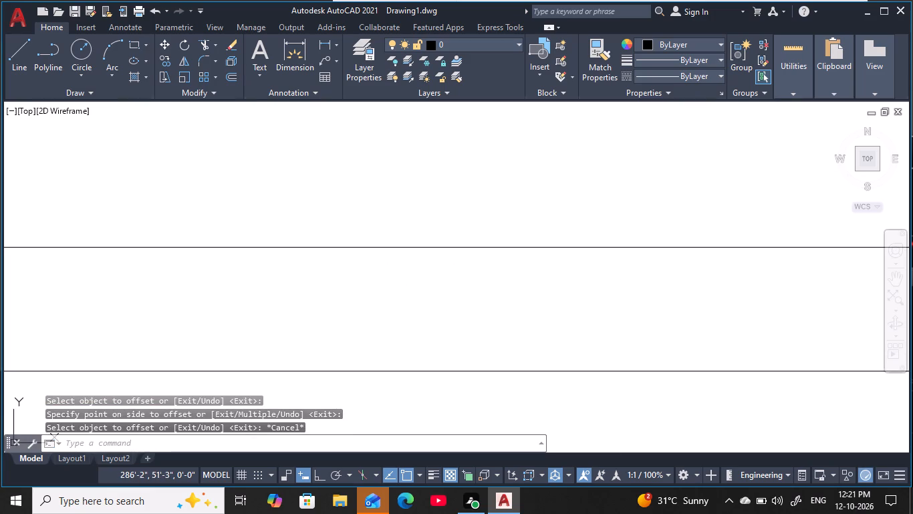
pyautogui.press('Escape')
pyautogui.press('Escape')
pyautogui.press('Escape')
# Offset the upper horizontal construction line 6" upward to form a double line.
pyautogui.scroll(1, 403, 303)
pyautogui.press('Escape')
pyautogui.moveTo(403, 303); pyautogui.dragTo(399, 289, button='middle')
pyautogui.scroll(-1, 397, 289)
pyautogui.press('Escape')
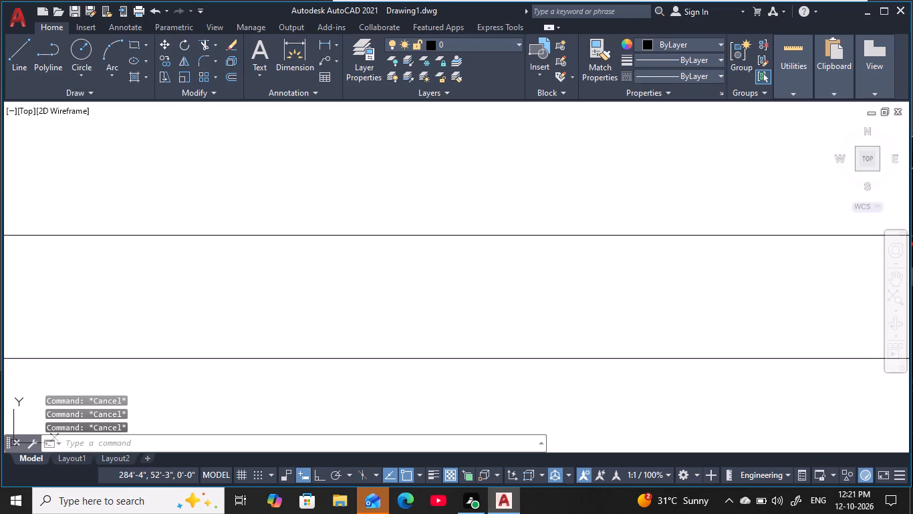
pyautogui.press('Escape')
pyautogui.press('Escape')
pyautogui.press('Escape')
pyautogui.press('Escape')
pyautogui.scroll(1, 398, 303)
pyautogui.moveTo(399, 304); pyautogui.dragTo(406, 337, button='middle')
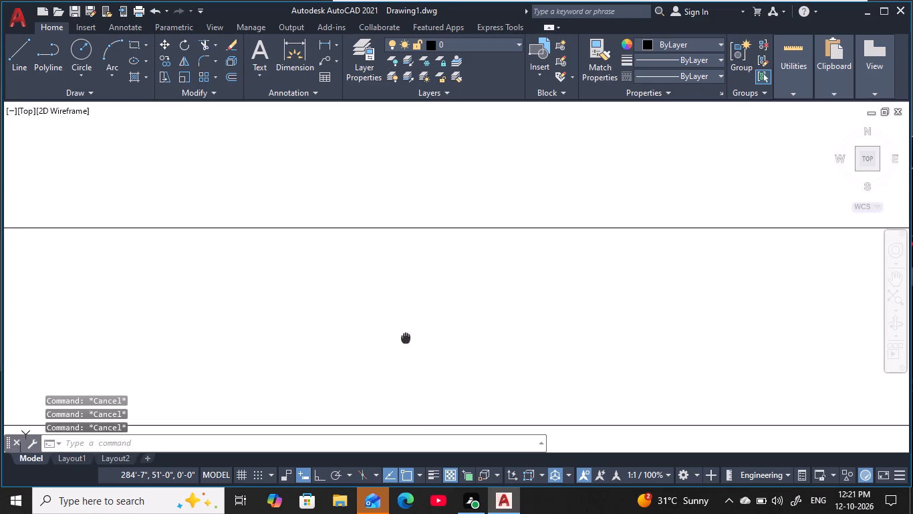
pyautogui.moveTo(406, 337); pyautogui.dragTo(407, 339, button='middle')
pyautogui.press('Escape')
pyautogui.press('Escape')
pyautogui.press('Escape')
pyautogui.write('o')
pyautogui.press('space')
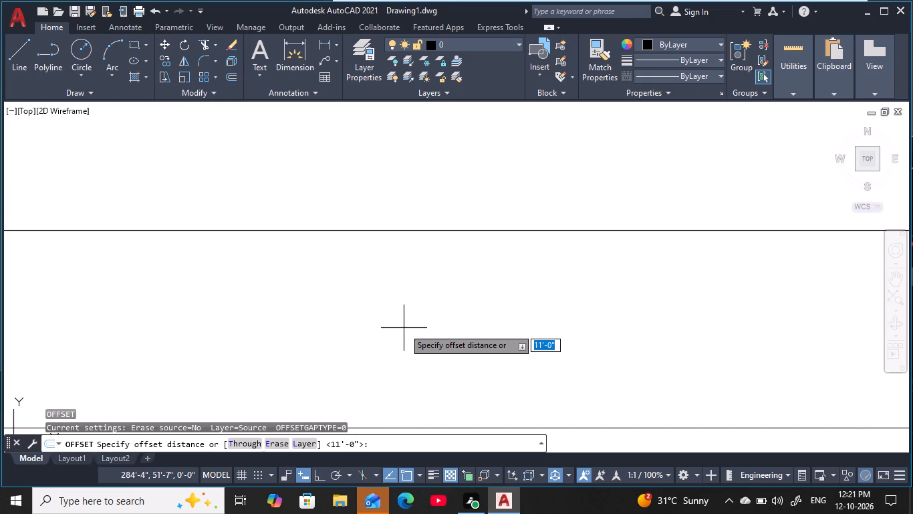
pyautogui.write('6')
pyautogui.press('space')
pyautogui.click(452, 232)
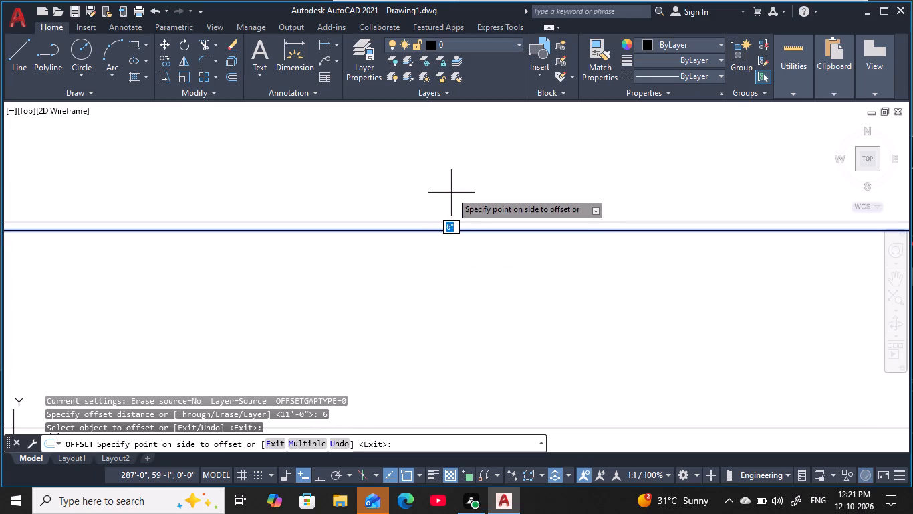
pyautogui.click(451, 191)
pyautogui.press('Escape')
pyautogui.press('Escape')
pyautogui.press('Escape')
pyautogui.press('Escape')
pyautogui.press('Escape')
pyautogui.press('Escape')
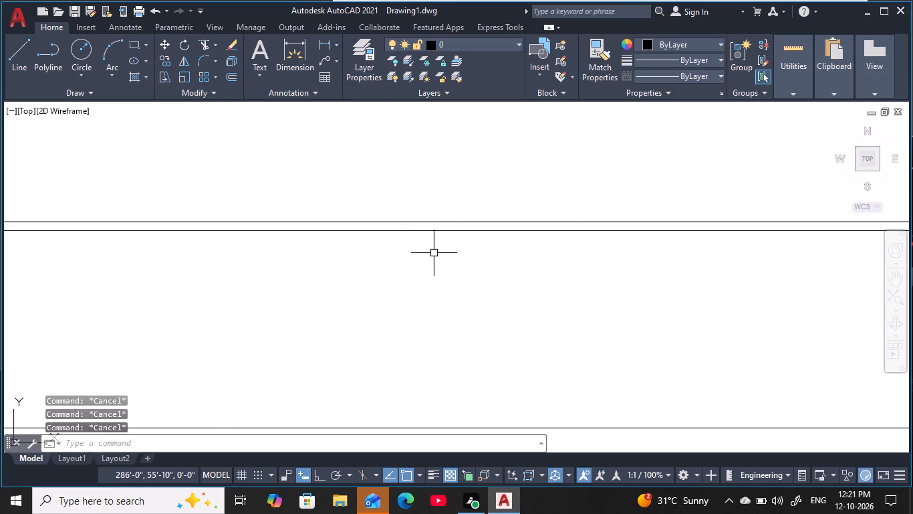
# Draw a vertical construction line (XLINE) crossing the horizontal lines at about X = 278'.
pyautogui.press('x')
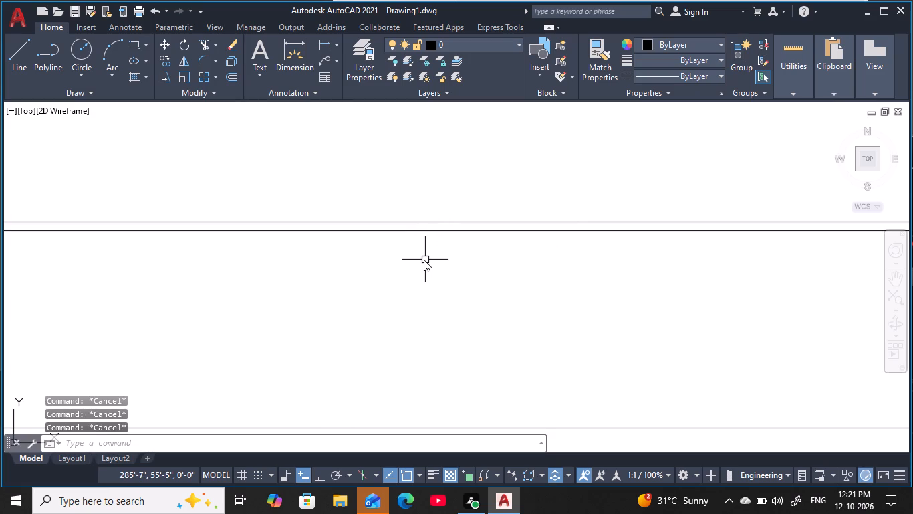
pyautogui.write('l')
pyautogui.press('space')
pyautogui.press('v')
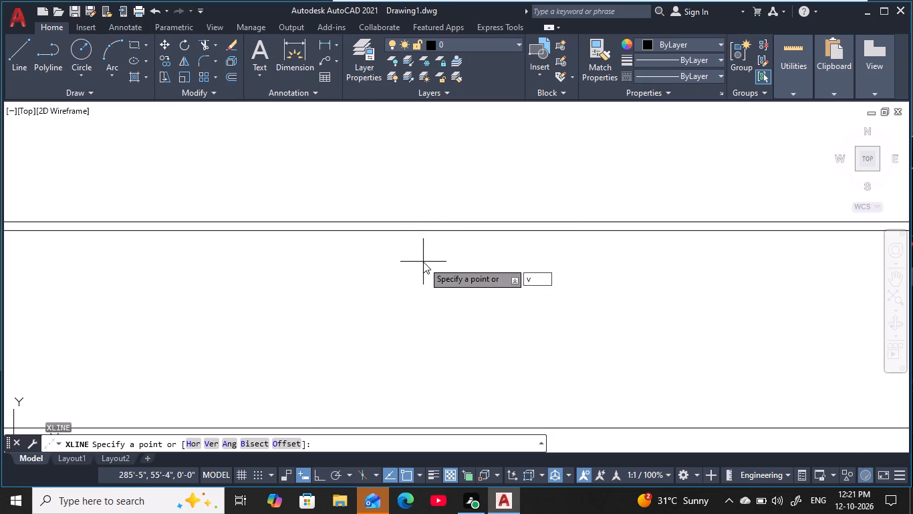
pyautogui.press('space')
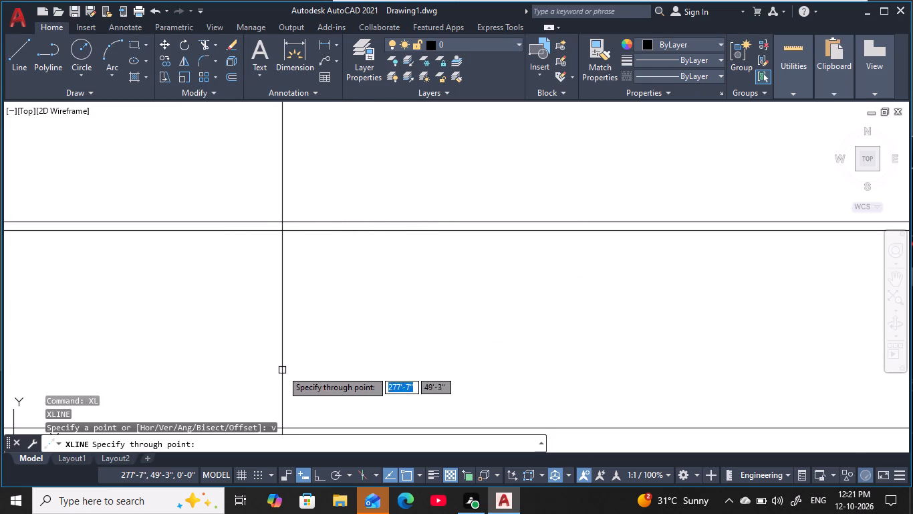
pyautogui.click(284, 370)
pyautogui.press('Escape')
pyautogui.press('Escape')
pyautogui.press('Escape')
pyautogui.press('Escape')
pyautogui.press('Escape')
pyautogui.press('Escape')
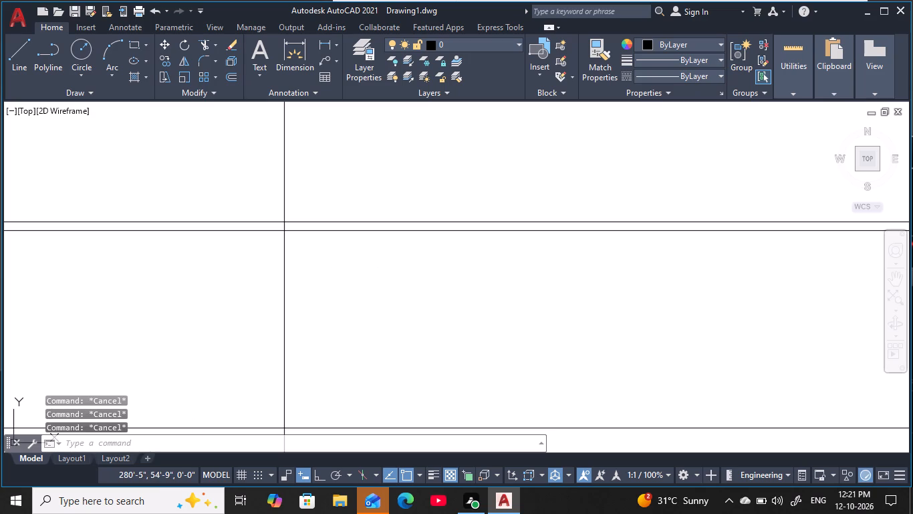
# Trim the three horizontal lines where they extend to the left of the vertical construction line, using a fence.
pyautogui.write('tr')
pyautogui.press('space')
pyautogui.click(156, 168)
pyautogui.moveTo(162, 319); pyautogui.dragTo(164, 312, button='middle')
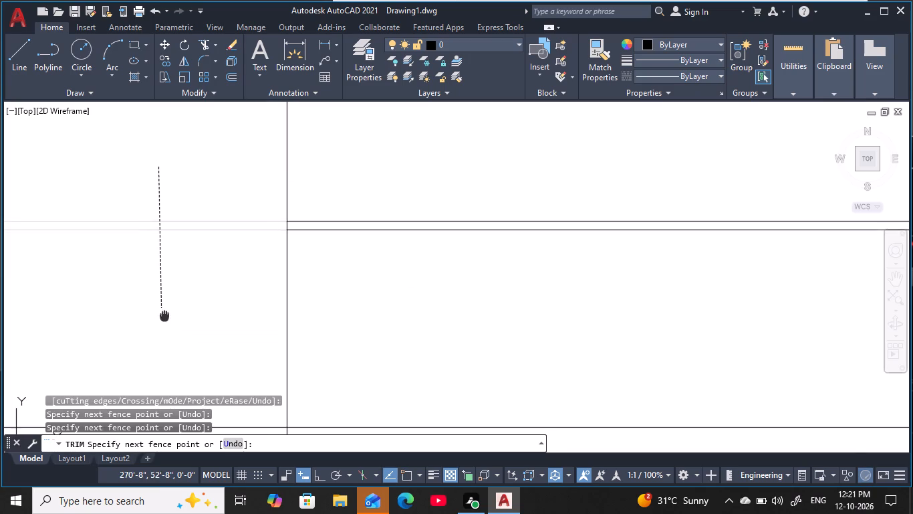
pyautogui.moveTo(164, 312); pyautogui.dragTo(138, 219, button='middle')
pyautogui.click(101, 365)
pyautogui.scroll(-3, 144, 293)
pyautogui.moveTo(144, 293); pyautogui.dragTo(136, 317, button='middle')
pyautogui.scroll(2, 274, 294)
pyautogui.moveTo(284, 287); pyautogui.dragTo(426, 244, button='middle')
pyautogui.scroll(1, 479, 248)
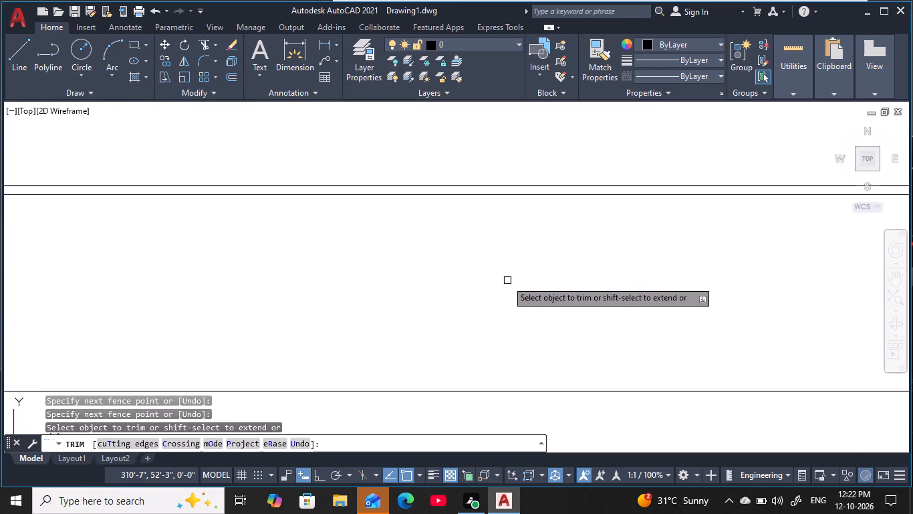
pyautogui.scroll(-2, 500, 284)
pyautogui.moveTo(501, 284); pyautogui.dragTo(548, 292, button='middle')
pyautogui.scroll(3, 430, 284)
pyautogui.press('Escape')
pyautogui.press('Escape')
pyautogui.press('Escape')
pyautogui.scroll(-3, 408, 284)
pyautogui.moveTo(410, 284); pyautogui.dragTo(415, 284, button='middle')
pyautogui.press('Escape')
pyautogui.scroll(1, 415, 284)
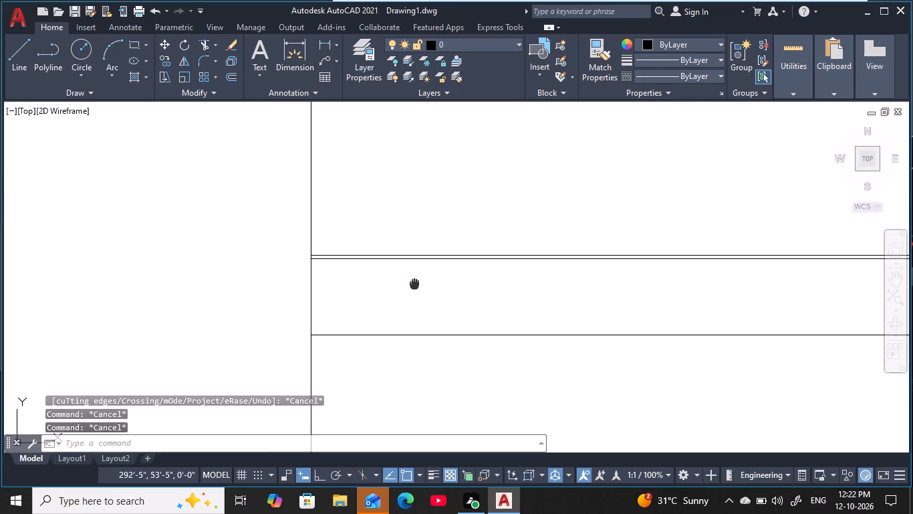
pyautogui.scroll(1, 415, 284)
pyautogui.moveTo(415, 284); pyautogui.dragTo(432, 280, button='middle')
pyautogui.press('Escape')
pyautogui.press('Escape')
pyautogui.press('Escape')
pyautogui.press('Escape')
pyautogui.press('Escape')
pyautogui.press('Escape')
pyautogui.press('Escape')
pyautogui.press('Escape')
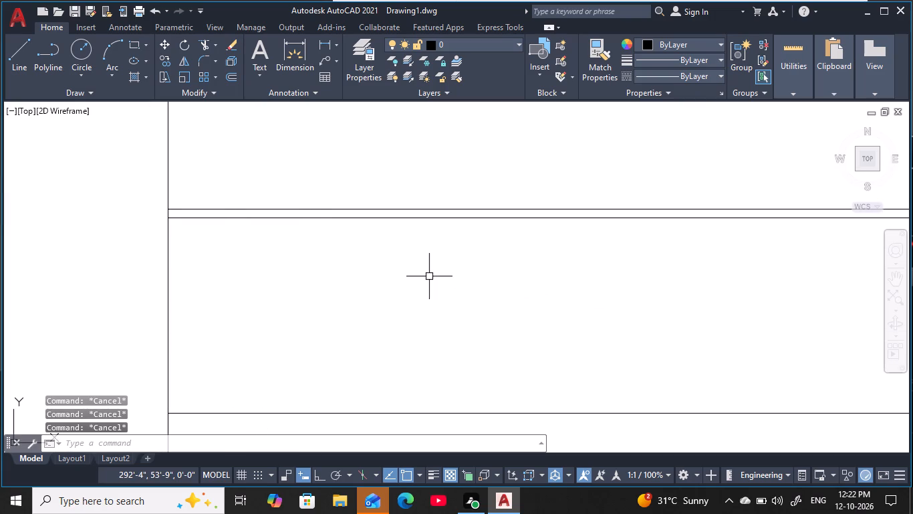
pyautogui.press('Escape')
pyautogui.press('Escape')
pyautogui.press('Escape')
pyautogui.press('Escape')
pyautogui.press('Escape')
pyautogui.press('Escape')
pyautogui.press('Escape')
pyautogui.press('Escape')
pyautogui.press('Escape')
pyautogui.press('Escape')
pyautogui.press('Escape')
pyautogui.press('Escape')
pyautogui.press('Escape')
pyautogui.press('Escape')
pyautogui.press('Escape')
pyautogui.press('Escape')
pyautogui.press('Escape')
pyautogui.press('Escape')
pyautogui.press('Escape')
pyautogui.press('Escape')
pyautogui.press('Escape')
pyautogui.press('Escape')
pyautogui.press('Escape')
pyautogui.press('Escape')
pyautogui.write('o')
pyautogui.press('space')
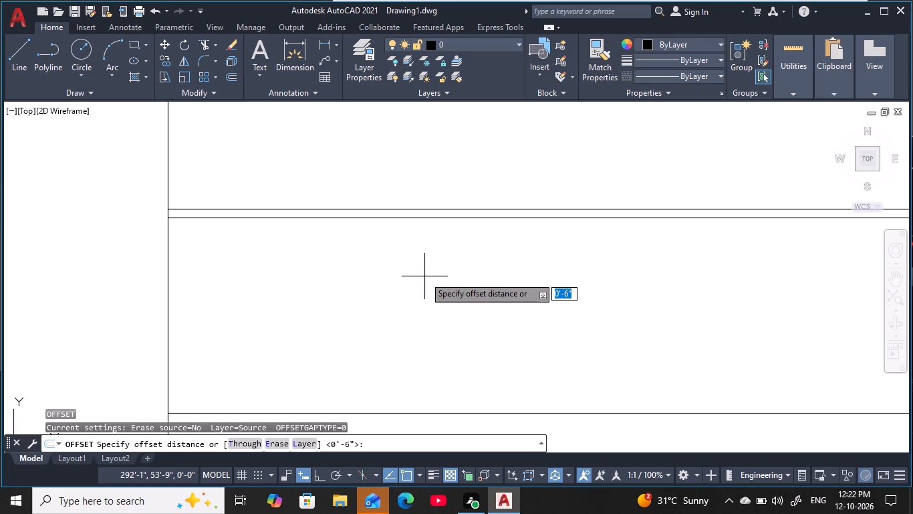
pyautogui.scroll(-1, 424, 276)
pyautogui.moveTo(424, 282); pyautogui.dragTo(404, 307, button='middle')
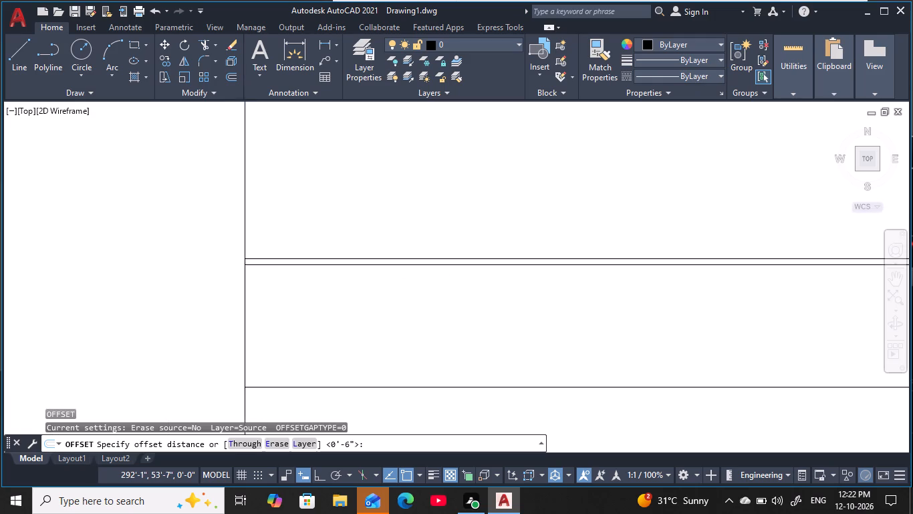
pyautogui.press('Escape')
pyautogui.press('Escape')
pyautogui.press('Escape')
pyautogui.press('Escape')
# Offset the upper line of the horizontal double line 11' upward.
pyautogui.write('o')
pyautogui.press('space')
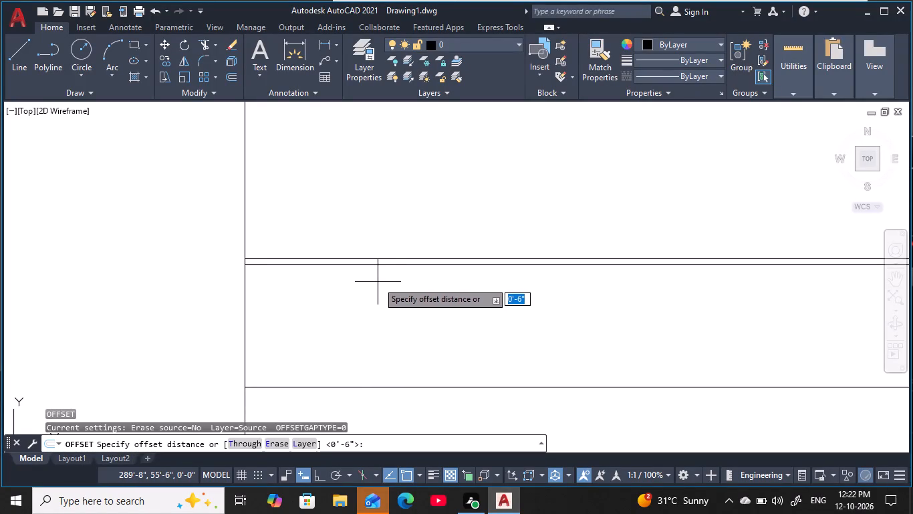
pyautogui.moveTo(377, 282); pyautogui.dragTo(323, 272, button='middle')
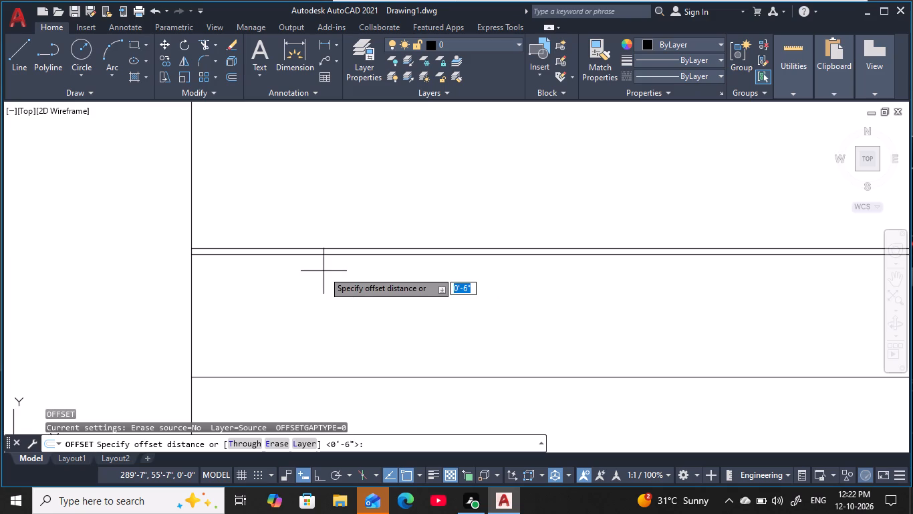
pyautogui.write('11')
pyautogui.press("'")
pyautogui.press('space')
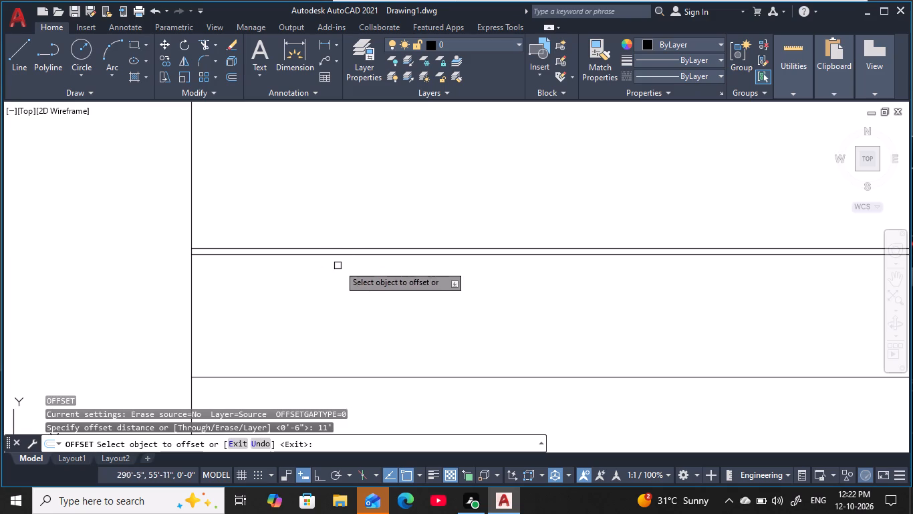
pyautogui.click(350, 247)
pyautogui.moveTo(349, 217); pyautogui.dragTo(343, 309, button='middle')
pyautogui.click(342, 175)
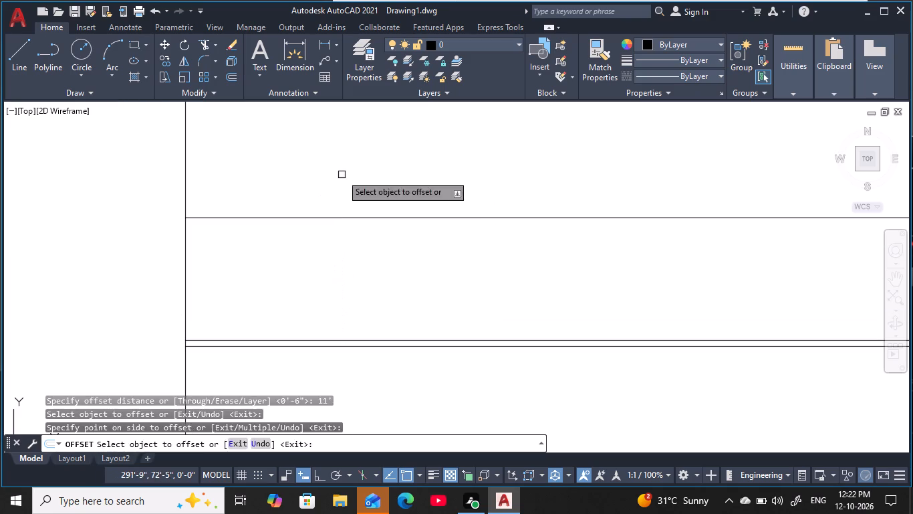
pyautogui.press('Escape')
pyautogui.press('Escape')
pyautogui.press('Escape')
pyautogui.press('Escape')
# Offset the topmost horizontal line 6" upward to form a second double line.
pyautogui.press('o')
pyautogui.press('space')
pyautogui.press('6')
pyautogui.press('space')
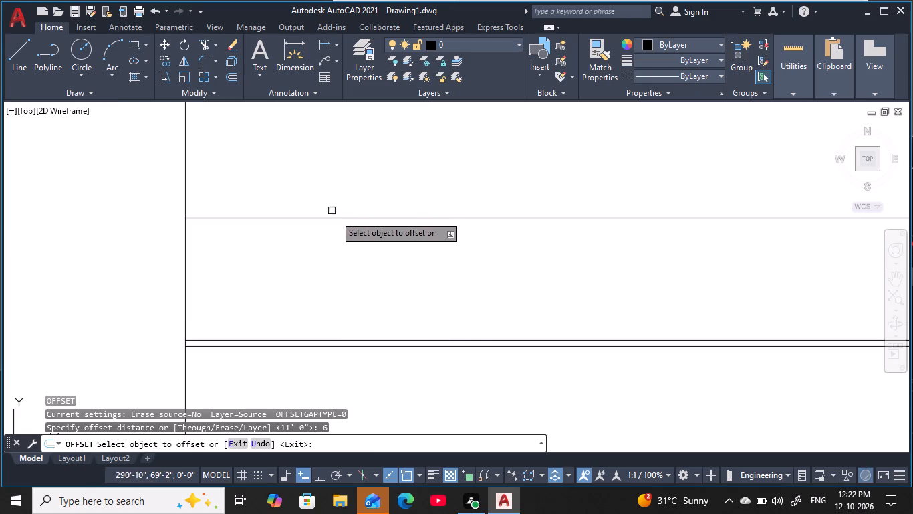
pyautogui.click(336, 216)
pyautogui.click(341, 171)
pyautogui.press('Escape')
pyautogui.press('Escape')
pyautogui.press('Escape')
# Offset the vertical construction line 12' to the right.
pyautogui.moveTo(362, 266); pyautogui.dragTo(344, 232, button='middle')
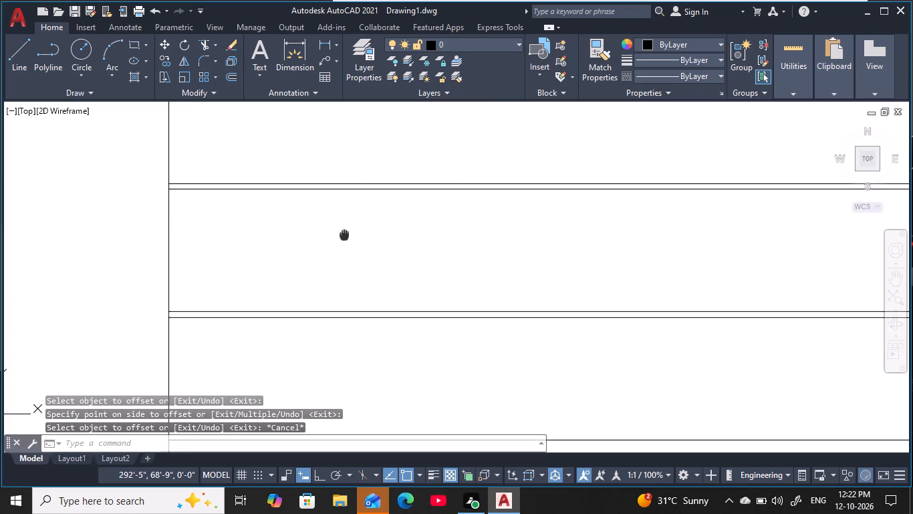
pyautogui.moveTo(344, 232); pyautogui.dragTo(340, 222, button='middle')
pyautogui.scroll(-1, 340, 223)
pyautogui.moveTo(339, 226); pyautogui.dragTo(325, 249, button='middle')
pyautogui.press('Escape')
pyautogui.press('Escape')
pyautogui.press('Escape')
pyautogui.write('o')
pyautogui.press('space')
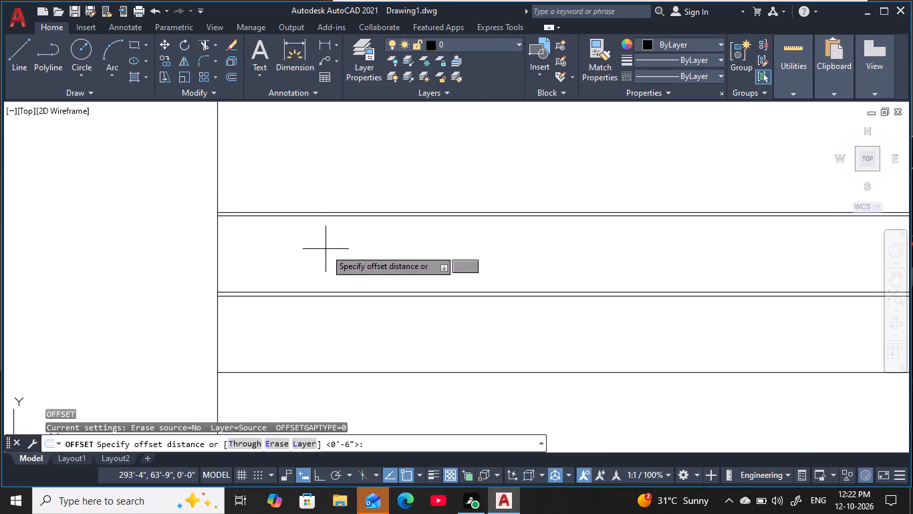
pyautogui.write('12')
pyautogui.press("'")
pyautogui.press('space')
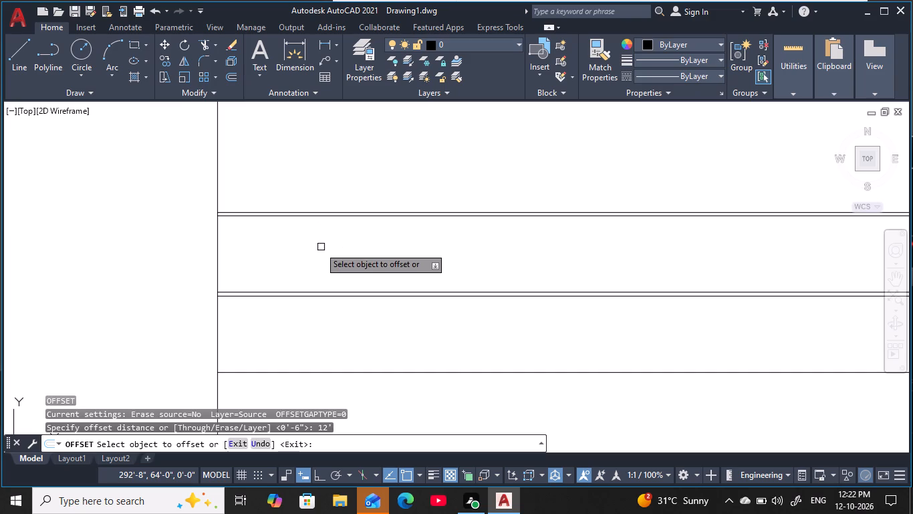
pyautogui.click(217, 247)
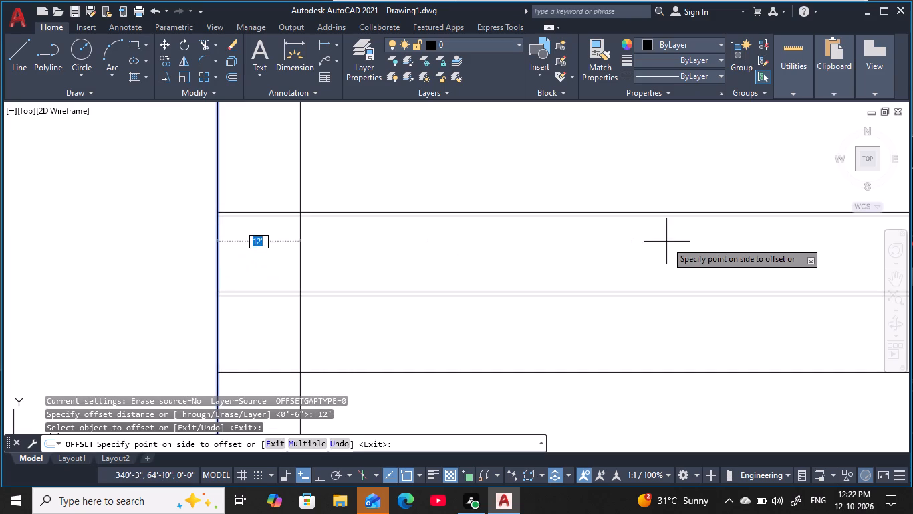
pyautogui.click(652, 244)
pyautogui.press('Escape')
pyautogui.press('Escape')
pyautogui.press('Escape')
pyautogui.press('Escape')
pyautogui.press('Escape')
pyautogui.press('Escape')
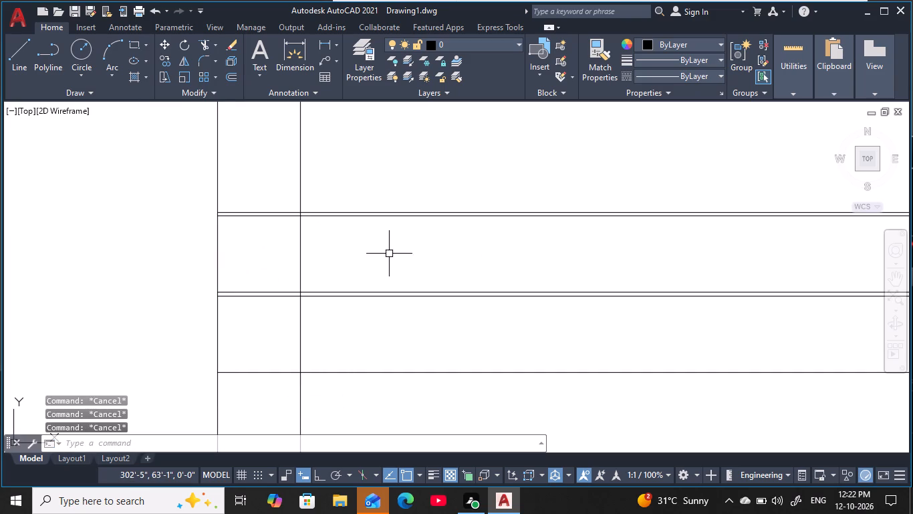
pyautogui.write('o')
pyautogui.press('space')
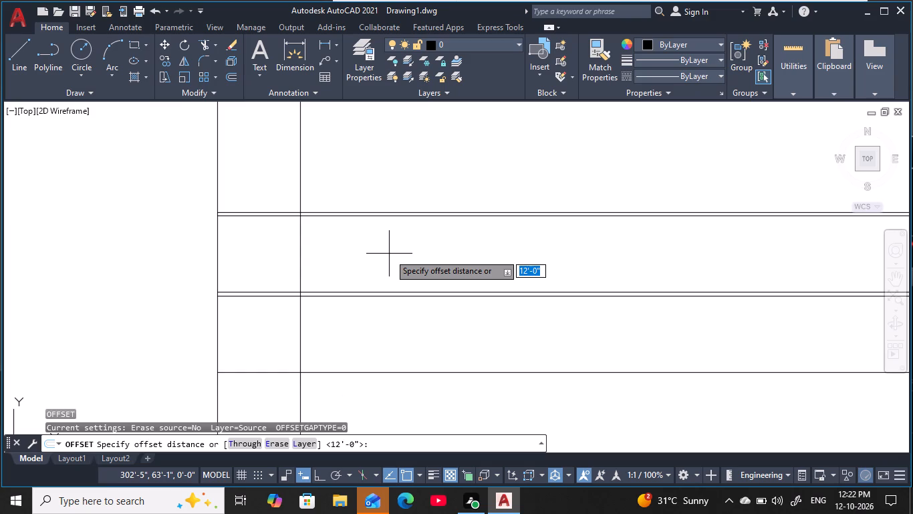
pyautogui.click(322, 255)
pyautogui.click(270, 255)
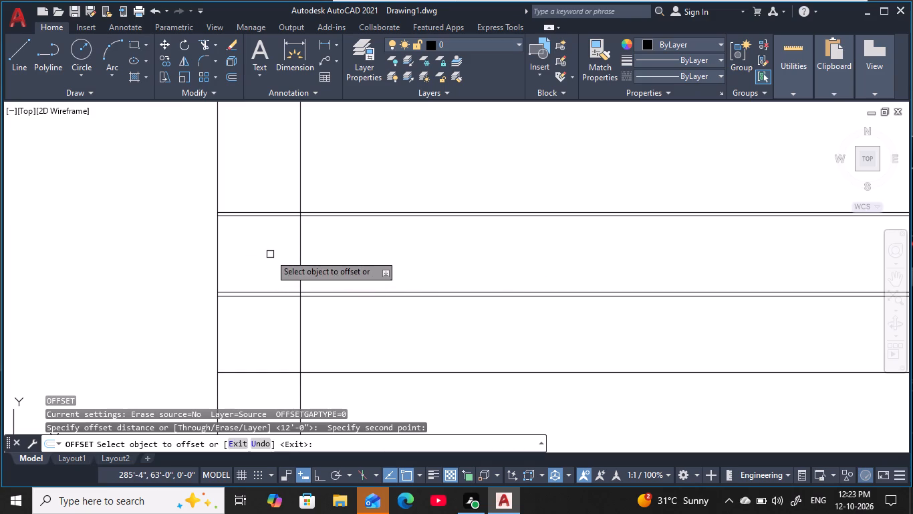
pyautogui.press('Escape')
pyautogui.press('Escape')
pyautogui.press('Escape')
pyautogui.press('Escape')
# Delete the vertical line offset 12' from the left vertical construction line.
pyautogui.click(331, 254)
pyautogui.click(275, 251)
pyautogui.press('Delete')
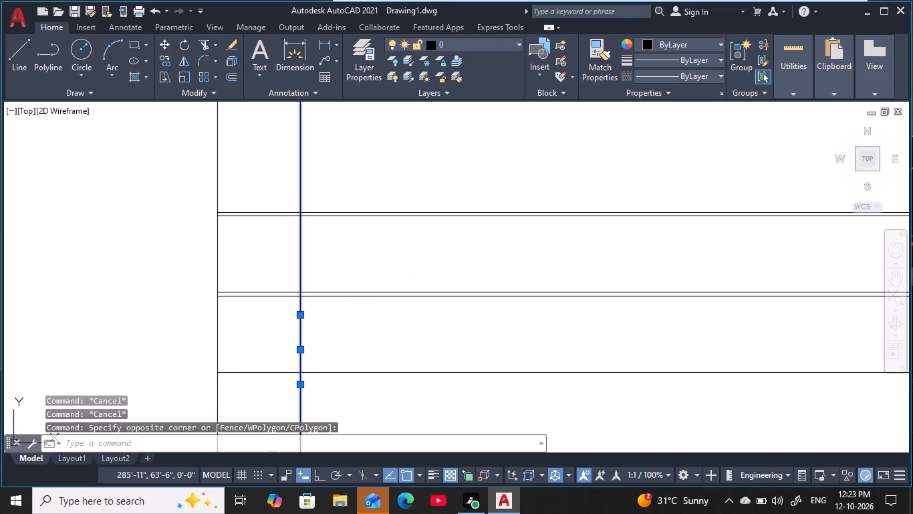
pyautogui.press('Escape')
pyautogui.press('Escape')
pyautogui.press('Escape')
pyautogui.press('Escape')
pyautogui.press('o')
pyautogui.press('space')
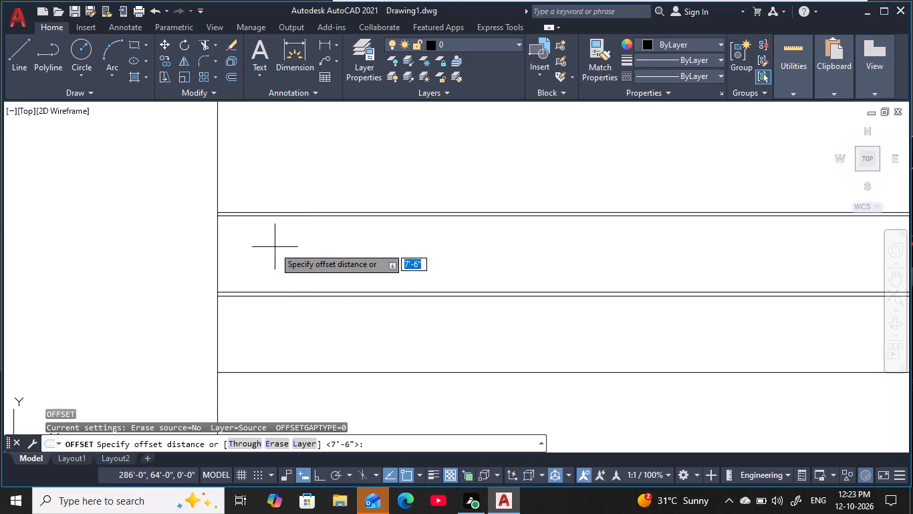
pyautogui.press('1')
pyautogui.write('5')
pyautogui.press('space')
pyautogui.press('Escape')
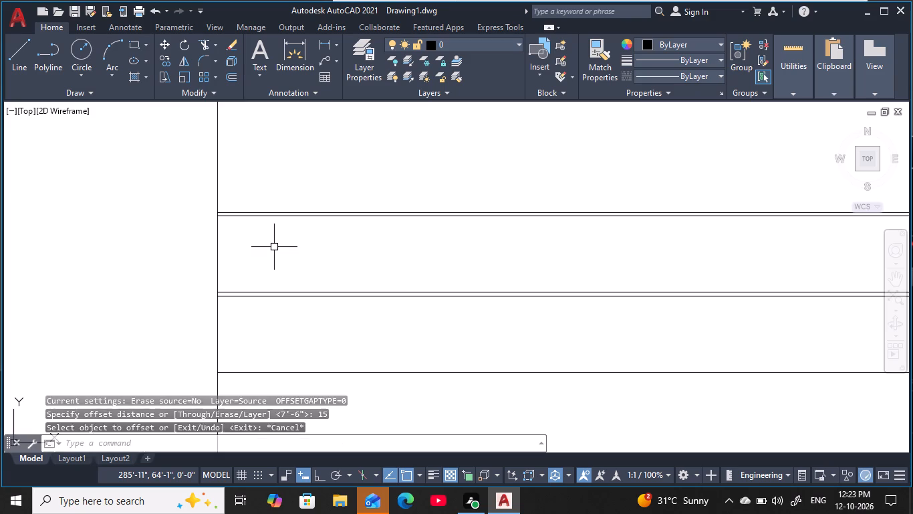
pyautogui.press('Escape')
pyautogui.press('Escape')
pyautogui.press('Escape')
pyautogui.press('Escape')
# Offset the left vertical construction line 15' to the right.
pyautogui.write("o 15'")
pyautogui.press('space')
pyautogui.click(218, 267)
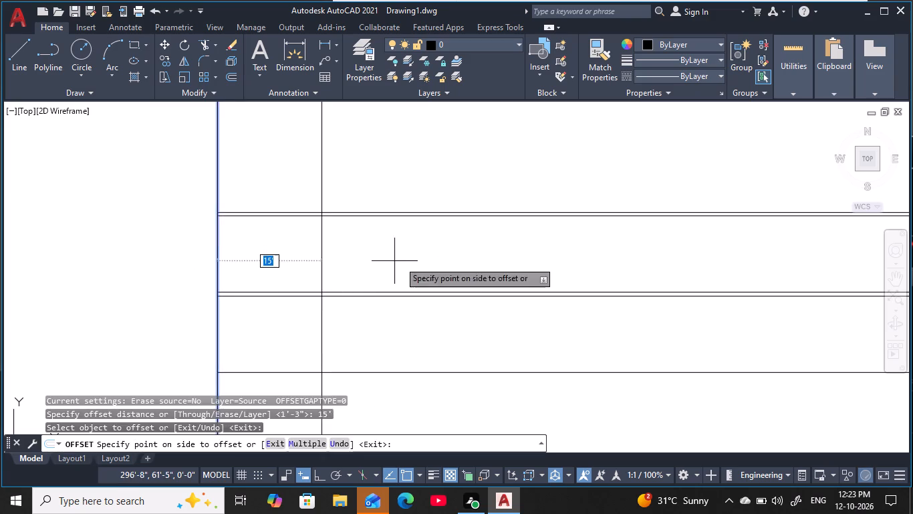
pyautogui.click(461, 256)
pyautogui.press('Escape')
pyautogui.press('Escape')
pyautogui.press('Escape')
pyautogui.press('Escape')
pyautogui.press('Escape')
# Offset the second vertical line 20' to the right.
pyautogui.press('o')
pyautogui.press('space')
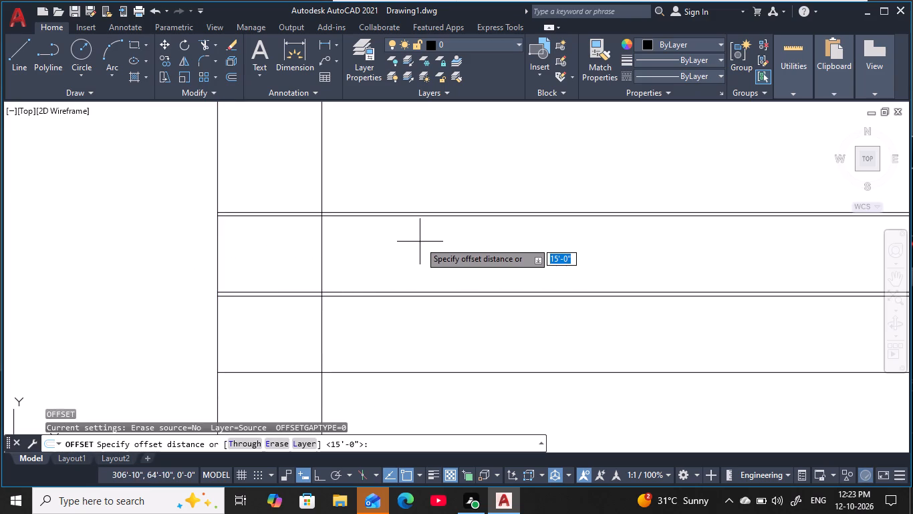
pyautogui.press('2')
pyautogui.press('0')
pyautogui.press("'")
pyautogui.press('space')
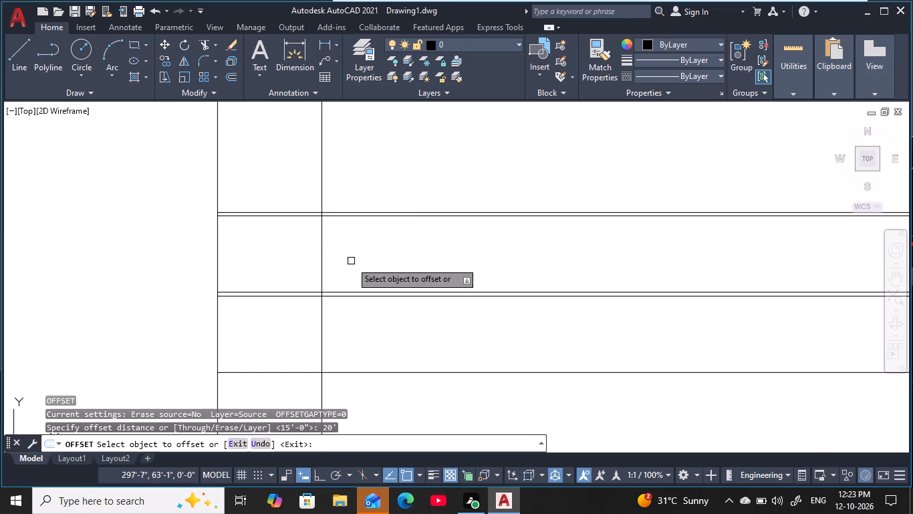
pyautogui.click(323, 276)
pyautogui.click(570, 248)
pyautogui.press('Escape')
pyautogui.press('Escape')
# Trim all horizontal lines where they extend to the right of the rightmost vertical line, using a fence.
pyautogui.scroll(-1, 543, 253)
pyautogui.moveTo(549, 262); pyautogui.dragTo(553, 260, button='middle')
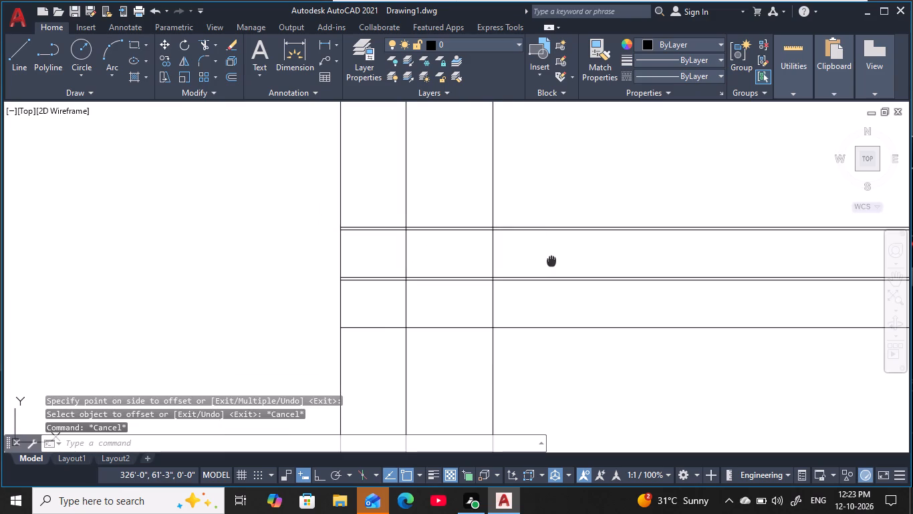
pyautogui.moveTo(553, 260); pyautogui.dragTo(564, 280, button='middle')
pyautogui.press('Escape')
pyautogui.press('Escape')
pyautogui.press('Escape')
pyautogui.scroll(1, 475, 238)
pyautogui.moveTo(475, 238); pyautogui.dragTo(471, 216, button='middle')
pyautogui.press('Escape')
pyautogui.press('Escape')
pyautogui.press('Escape')
pyautogui.press('Escape')
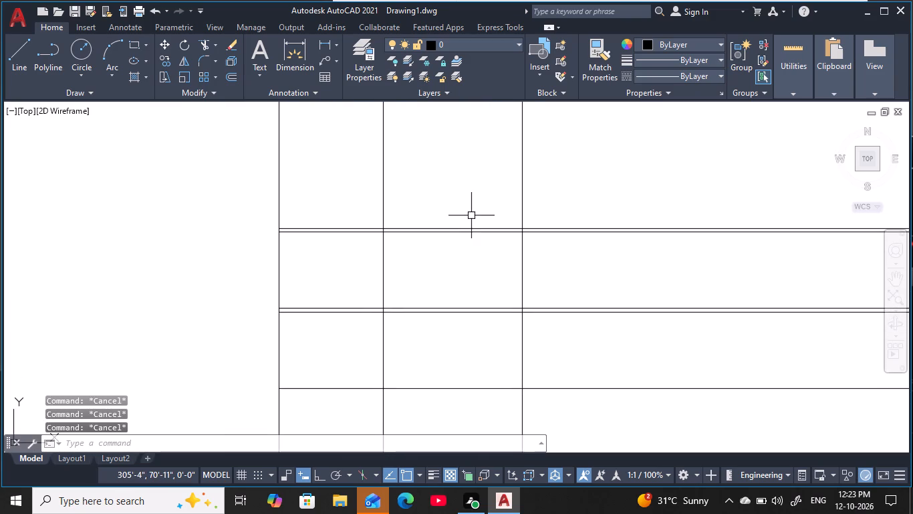
pyautogui.press('Escape')
pyautogui.press('Escape')
pyautogui.press('Escape')
pyautogui.press('Escape')
pyautogui.press('Escape')
pyautogui.press('Escape')
pyautogui.write('tr')
pyautogui.press('space')
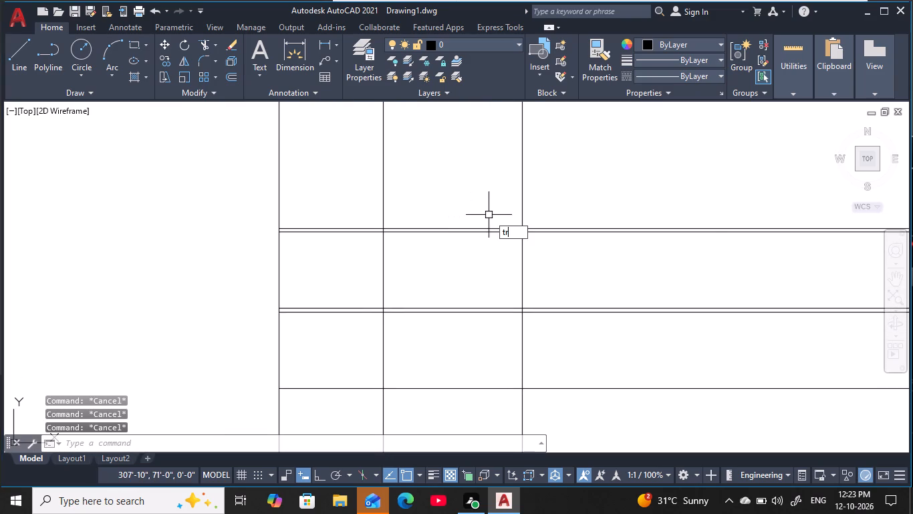
pyautogui.click(694, 175)
pyautogui.click(686, 408)
pyautogui.scroll(-2, 627, 339)
pyautogui.moveTo(624, 338); pyautogui.dragTo(622, 339, button='middle')
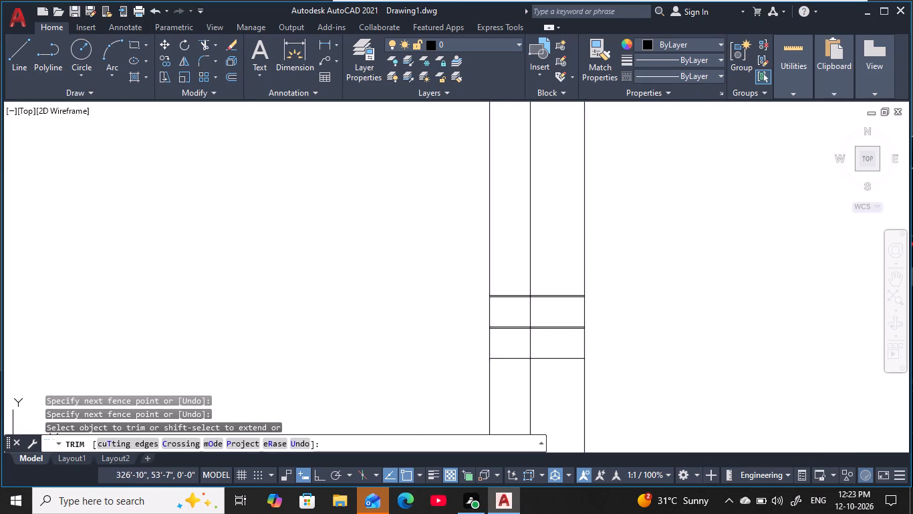
pyautogui.moveTo(622, 339); pyautogui.dragTo(604, 363, button='middle')
pyautogui.scroll(2, 604, 363)
pyautogui.moveTo(600, 349); pyautogui.dragTo(660, 294, button='middle')
pyautogui.press('Escape')
pyautogui.press('Escape')
pyautogui.press('Escape')
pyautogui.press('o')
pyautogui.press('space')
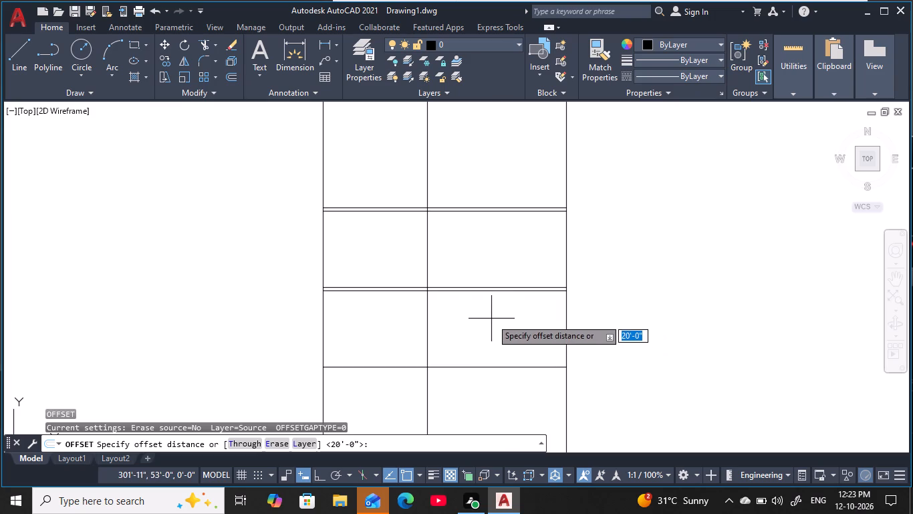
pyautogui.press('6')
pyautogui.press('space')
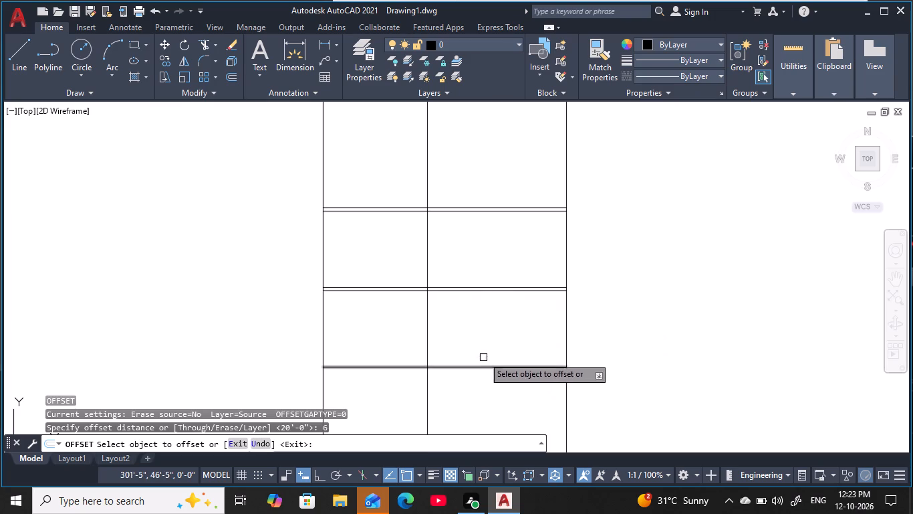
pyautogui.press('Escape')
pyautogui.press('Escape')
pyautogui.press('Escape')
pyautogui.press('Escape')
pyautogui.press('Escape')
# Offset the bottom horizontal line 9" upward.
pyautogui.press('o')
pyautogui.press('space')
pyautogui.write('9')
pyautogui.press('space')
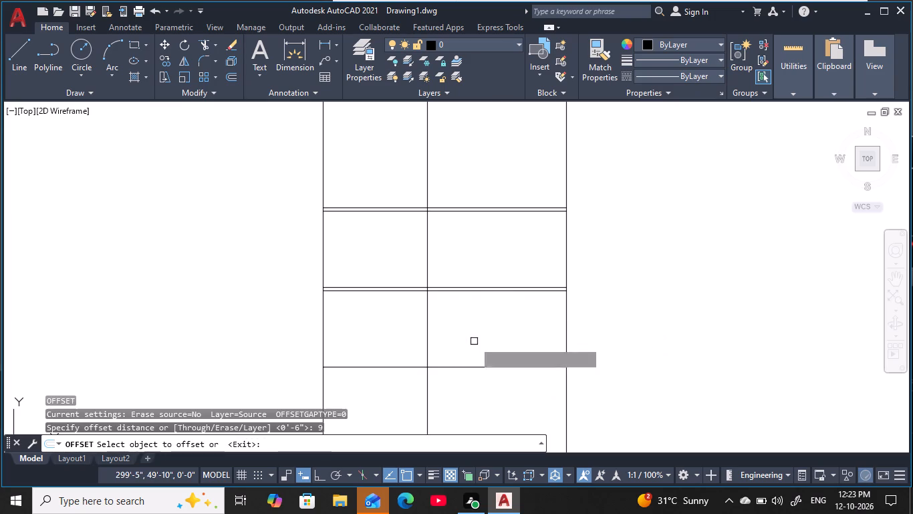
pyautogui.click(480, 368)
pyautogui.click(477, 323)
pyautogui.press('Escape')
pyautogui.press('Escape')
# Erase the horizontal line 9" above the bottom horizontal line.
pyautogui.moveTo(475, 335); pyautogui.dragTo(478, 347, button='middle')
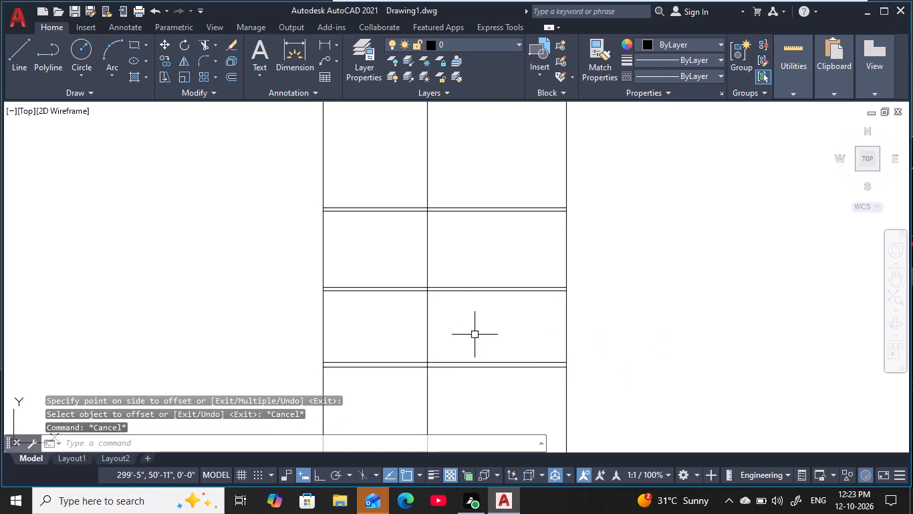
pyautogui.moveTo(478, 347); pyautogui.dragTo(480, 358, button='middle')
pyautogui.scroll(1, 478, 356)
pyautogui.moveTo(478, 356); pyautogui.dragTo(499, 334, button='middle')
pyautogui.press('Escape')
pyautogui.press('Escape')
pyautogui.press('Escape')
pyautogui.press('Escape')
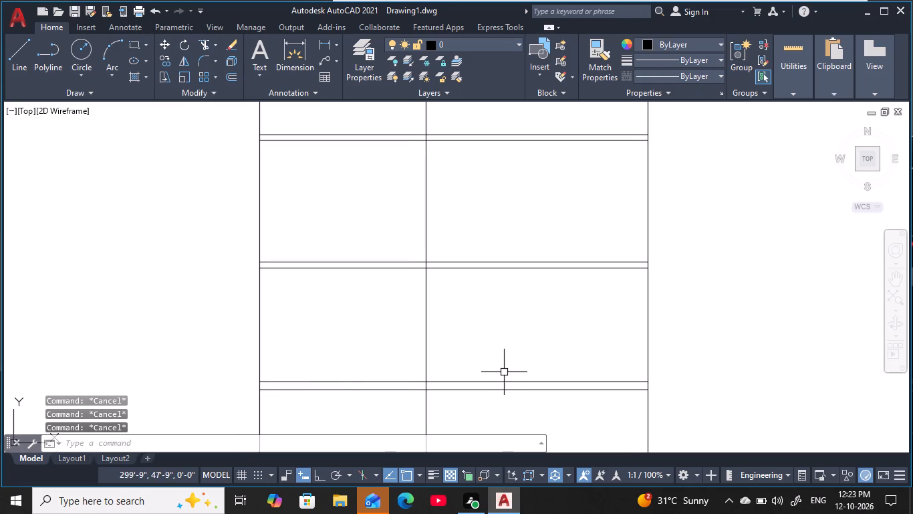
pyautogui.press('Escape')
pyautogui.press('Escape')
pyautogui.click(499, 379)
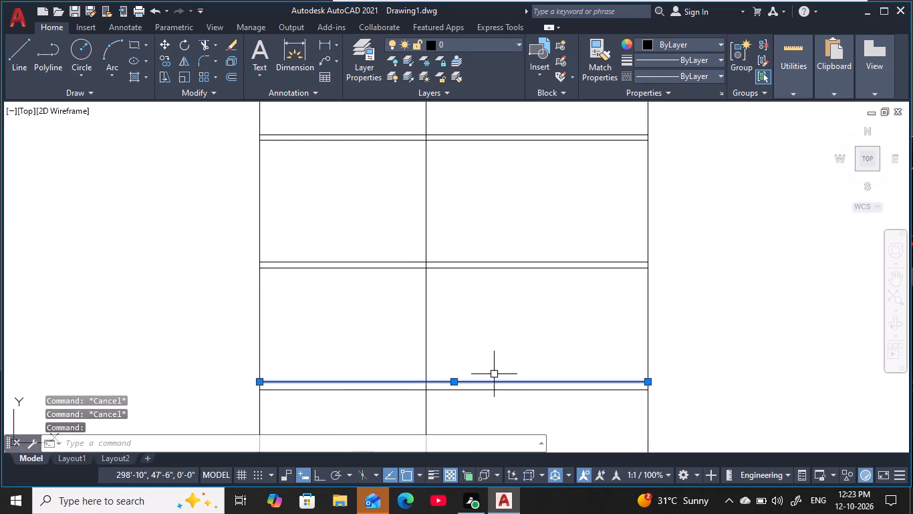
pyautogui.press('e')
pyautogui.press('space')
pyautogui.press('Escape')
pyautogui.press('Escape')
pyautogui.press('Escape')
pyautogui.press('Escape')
# Offset the bottom horizontal line 1' upward.
pyautogui.press('o')
pyautogui.press('space')
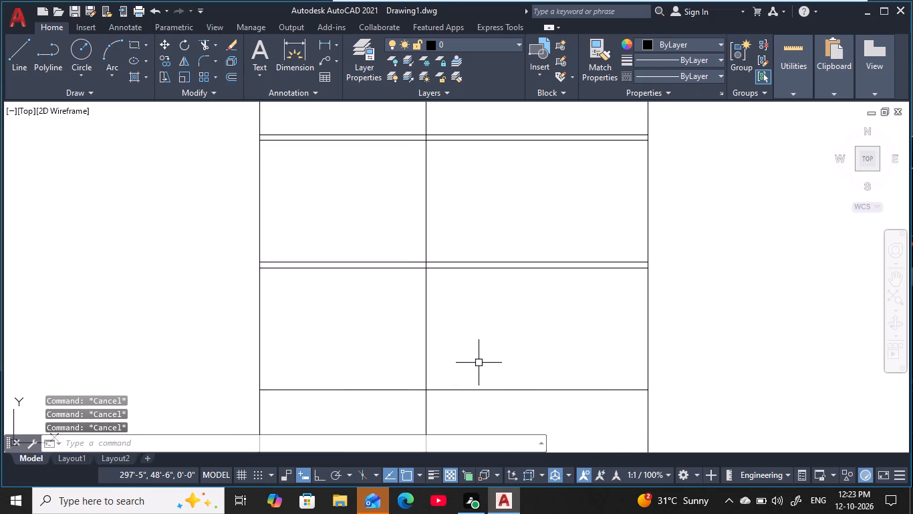
pyautogui.press('1')
pyautogui.press("'")
pyautogui.press('space')
pyautogui.click(469, 389)
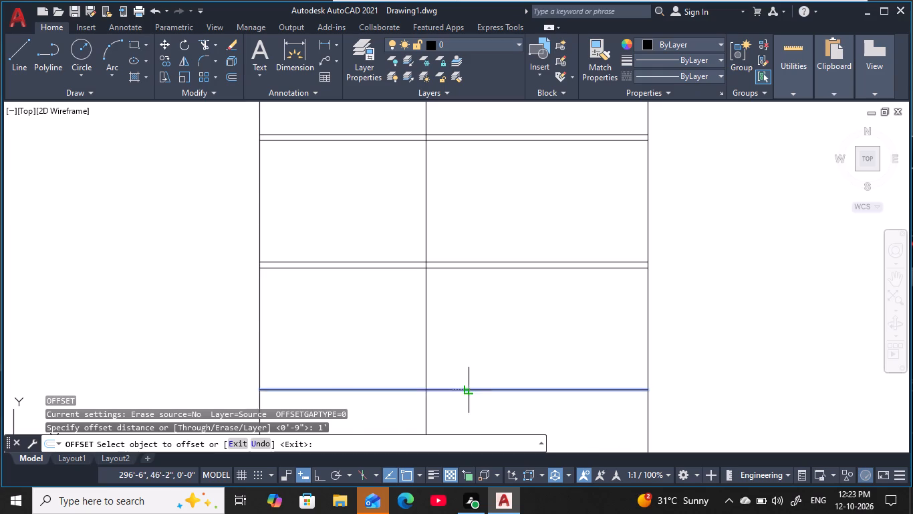
pyautogui.click(479, 319)
pyautogui.press('Escape')
pyautogui.press('Escape')
pyautogui.press('Escape')
pyautogui.moveTo(479, 336); pyautogui.dragTo(477, 367, button='middle')
pyautogui.press('Escape')
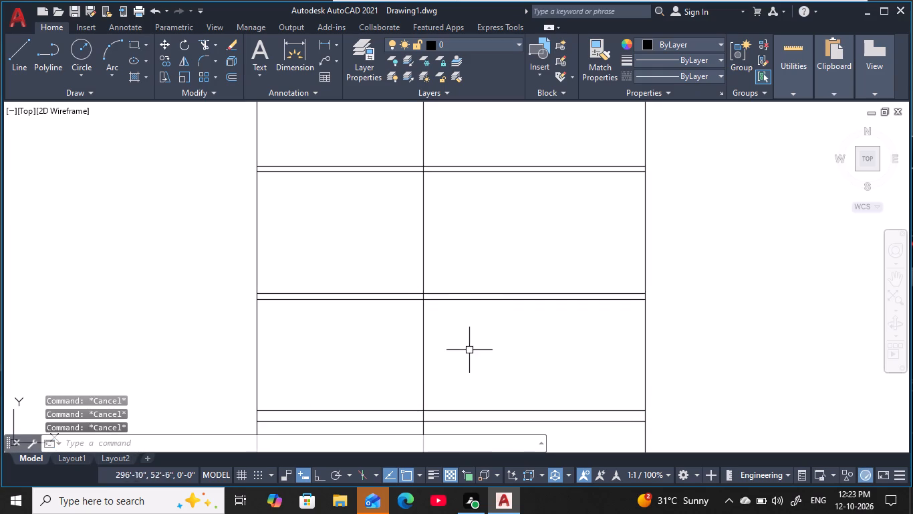
pyautogui.press('Escape')
pyautogui.press('Escape')
pyautogui.press('Escape')
pyautogui.press('Escape')
# Trim all vertical lines where they extend below the bottom horizontal line, using a fence.
pyautogui.moveTo(488, 353); pyautogui.dragTo(467, 195, button='middle')
pyautogui.press('Escape')
pyautogui.press('Escape')
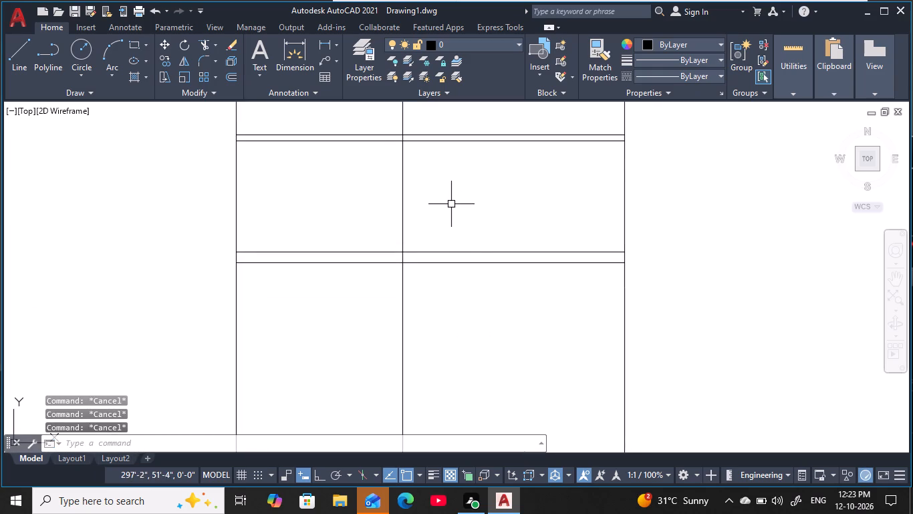
pyautogui.write('tr')
pyautogui.press('space')
pyautogui.click(640, 354)
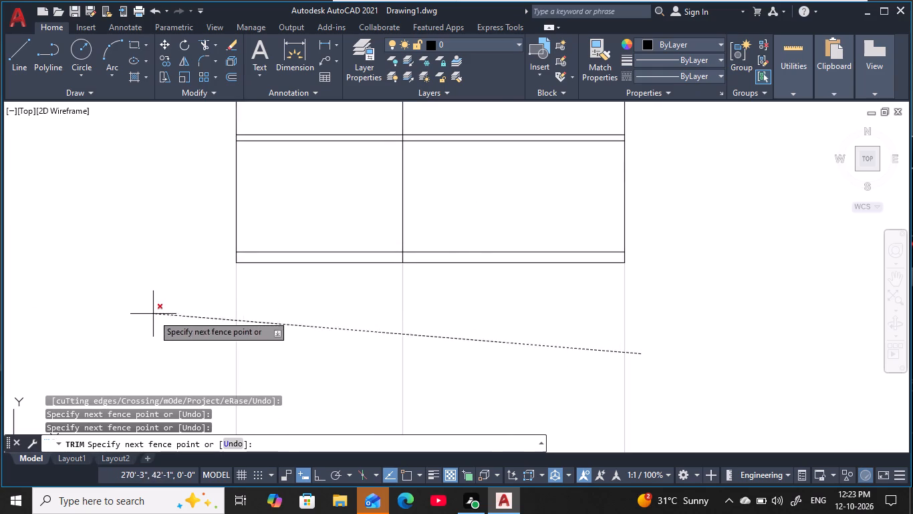
pyautogui.click(178, 325)
pyautogui.scroll(-2, 297, 284)
pyautogui.moveTo(299, 299); pyautogui.dragTo(307, 357, button='middle')
pyautogui.scroll(1, 321, 299)
pyautogui.moveTo(321, 299); pyautogui.dragTo(348, 311, button='middle')
pyautogui.scroll(2, 348, 311)
pyautogui.moveTo(348, 312); pyautogui.dragTo(361, 290, button='middle')
pyautogui.scroll(-1, 361, 290)
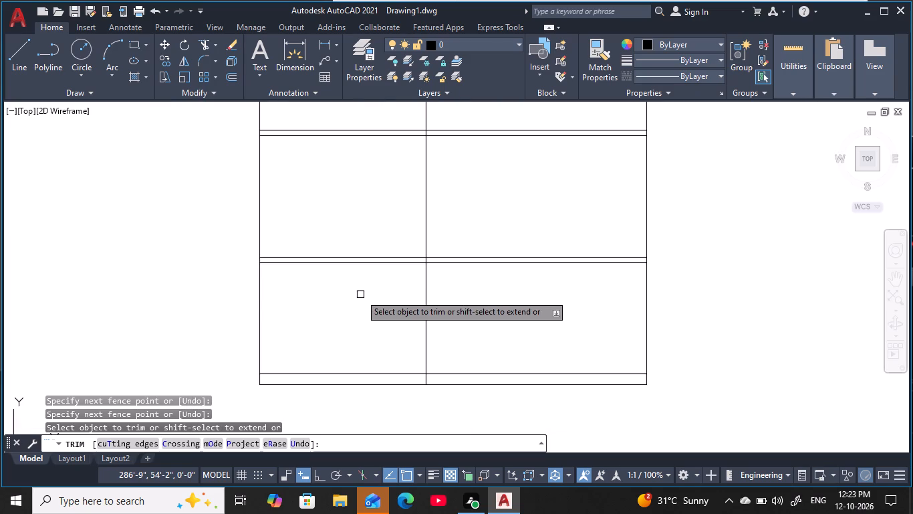
pyautogui.press('Escape')
pyautogui.press('Escape')
pyautogui.press('Escape')
pyautogui.press('Escape')
pyautogui.press('Escape')
pyautogui.press('Escape')
pyautogui.press('Escape')
pyautogui.press('Escape')
pyautogui.press('Escape')
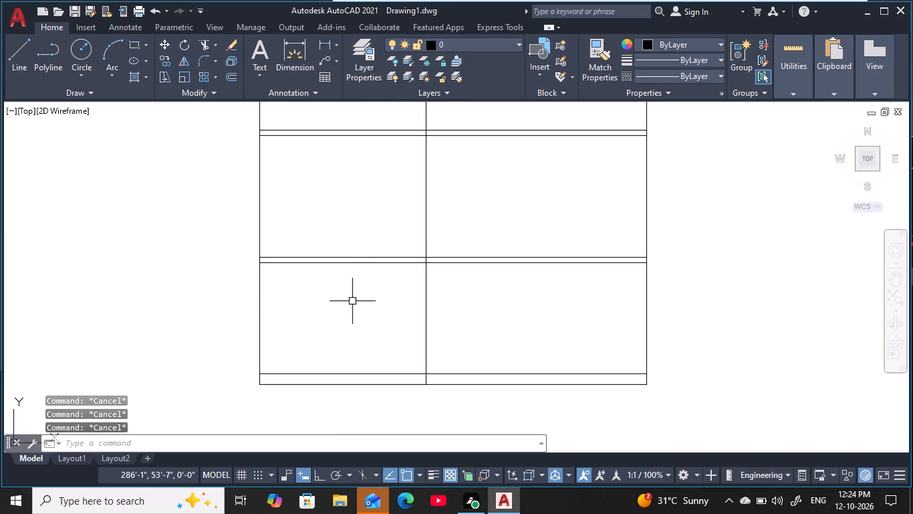
pyautogui.press('Escape')
pyautogui.press('Escape')
pyautogui.press('Escape')
pyautogui.press('Escape')
pyautogui.press('Escape')
pyautogui.press('Escape')
# Offset the leftmost vertical line 4' to the right.
pyautogui.moveTo(325, 226); pyautogui.dragTo(325, 228, button='middle')
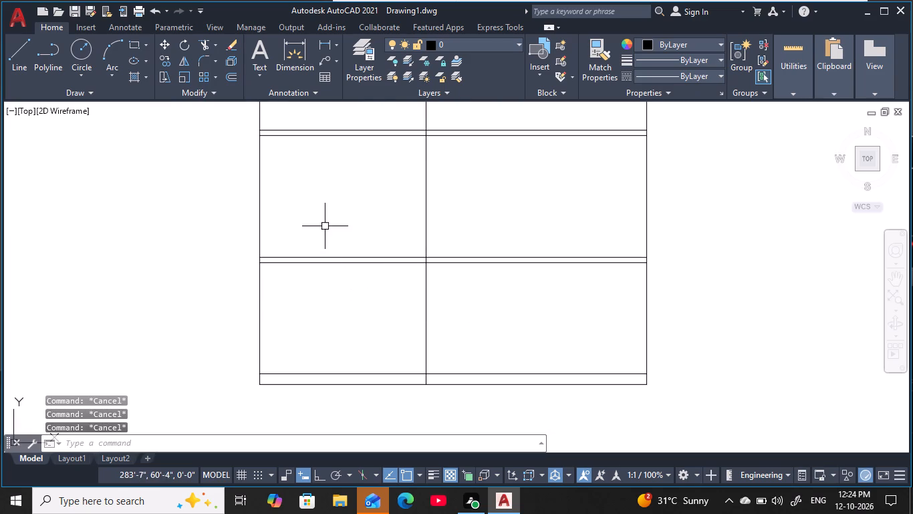
pyautogui.moveTo(325, 228); pyautogui.dragTo(332, 264, button='middle')
pyautogui.scroll(1, 331, 262)
pyautogui.press('Escape')
pyautogui.press('Escape')
pyautogui.press('Escape')
pyautogui.write('o')
pyautogui.press('space')
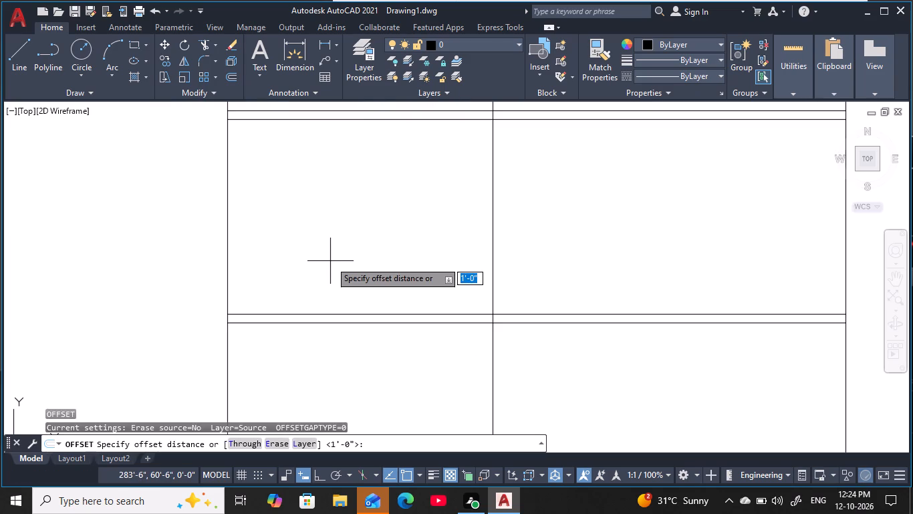
pyautogui.press('4')
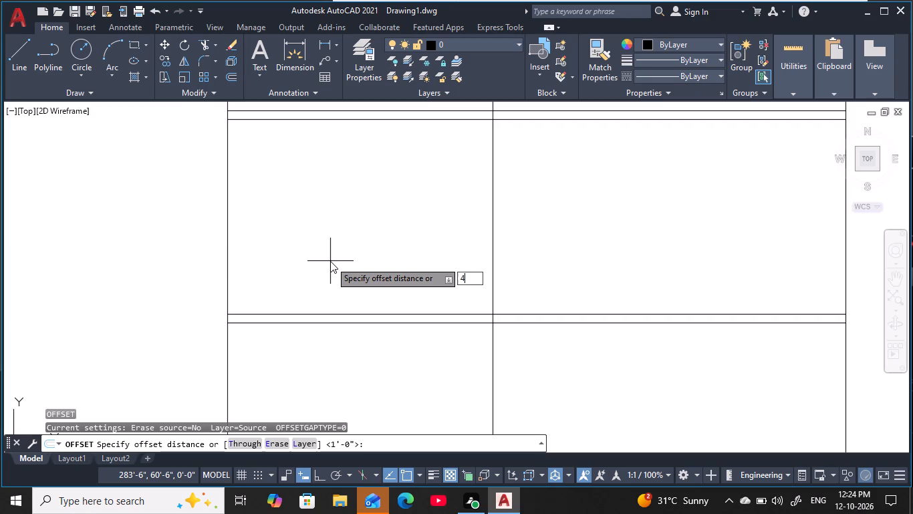
pyautogui.write("'")
pyautogui.press('space')
pyautogui.scroll(-1, 239, 276)
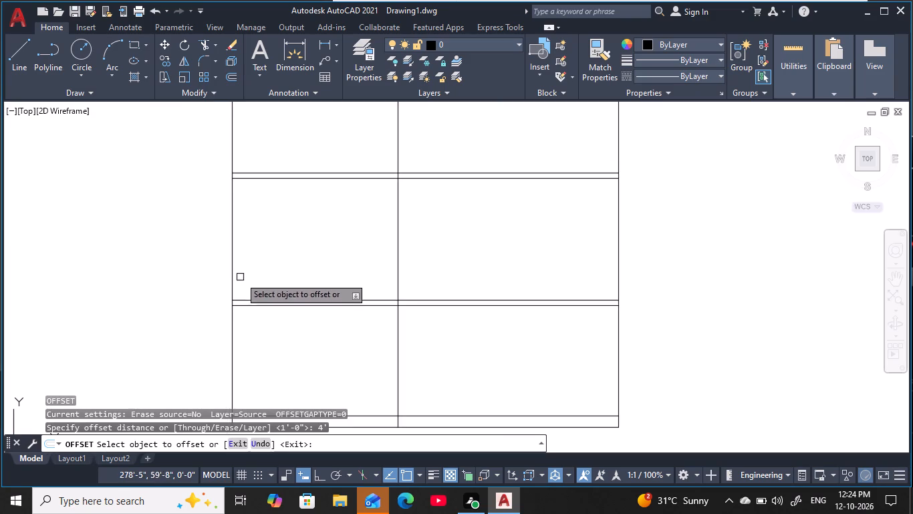
pyautogui.moveTo(241, 282); pyautogui.dragTo(234, 298, button='middle')
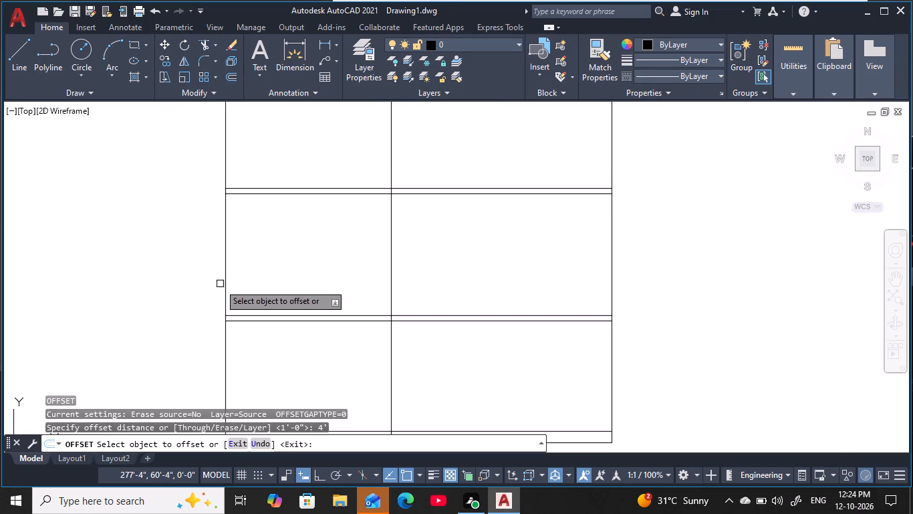
pyautogui.click(227, 288)
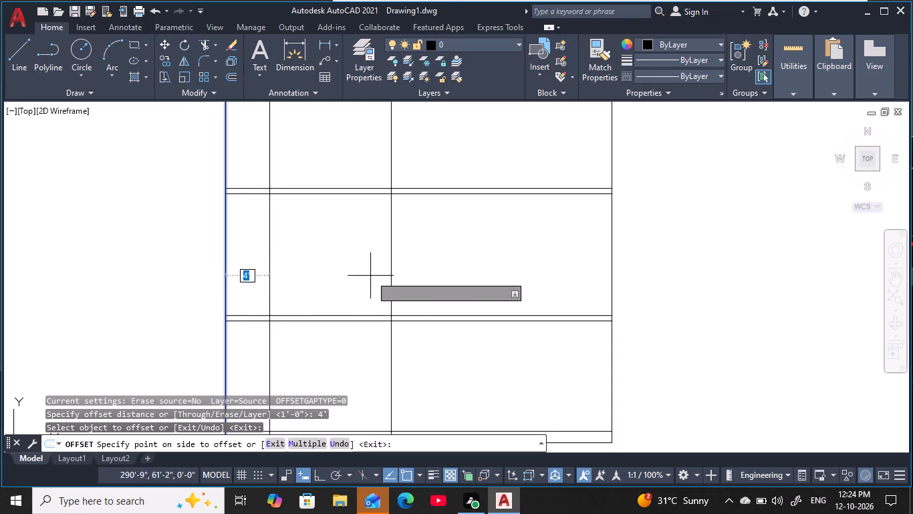
pyautogui.click(372, 275)
pyautogui.press('Escape')
pyautogui.press('Escape')
pyautogui.press('Escape')
pyautogui.press('Escape')
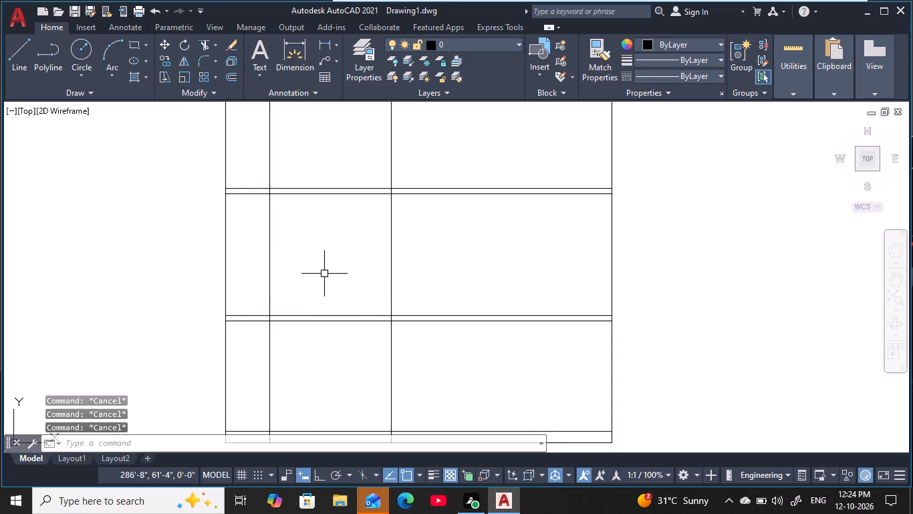
pyautogui.press('Escape')
pyautogui.press('Escape')
pyautogui.press('Escape')
pyautogui.press('Escape')
pyautogui.press('Escape')
pyautogui.press('Escape')
pyautogui.press('Escape')
pyautogui.press('Escape')
pyautogui.press('Escape')
pyautogui.press('Escape')
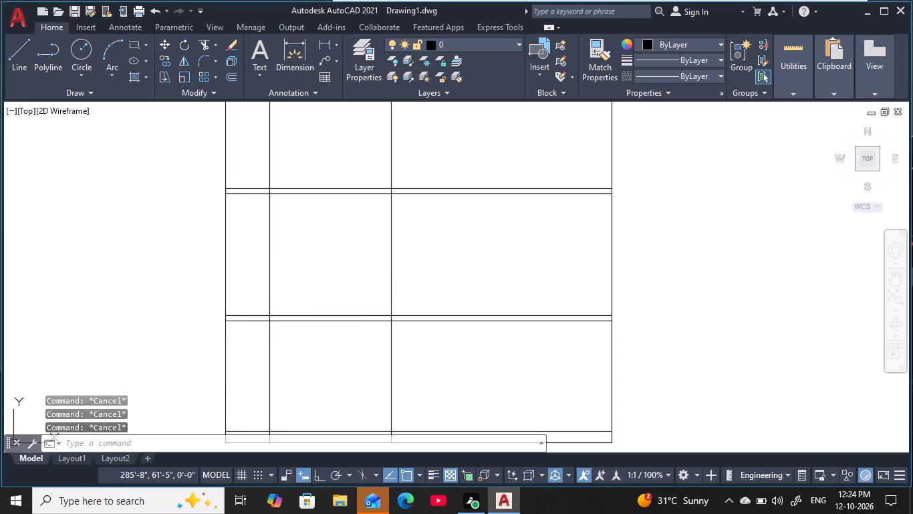
pyautogui.press('Escape')
pyautogui.press('Escape')
pyautogui.press('Escape')
pyautogui.press('Escape')
pyautogui.press('Escape')
pyautogui.press('Escape')
pyautogui.press('Escape')
pyautogui.press('Escape')
pyautogui.press('Escape')
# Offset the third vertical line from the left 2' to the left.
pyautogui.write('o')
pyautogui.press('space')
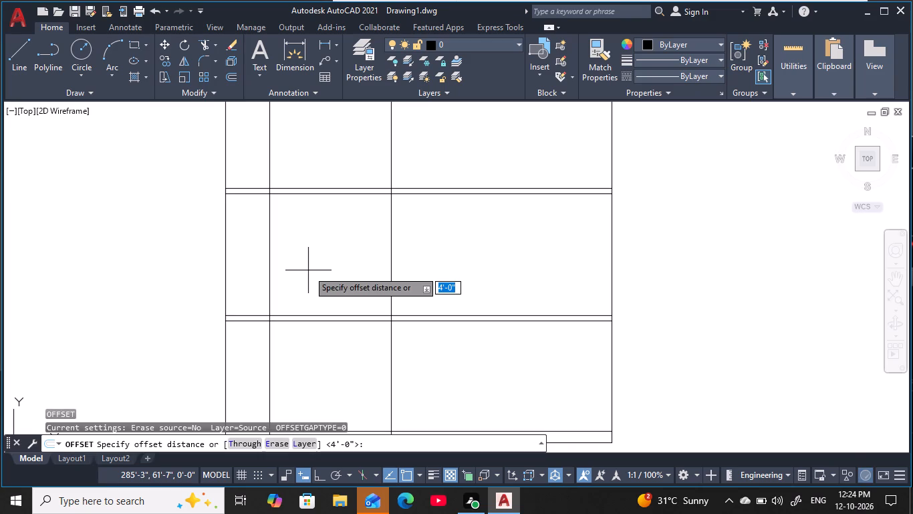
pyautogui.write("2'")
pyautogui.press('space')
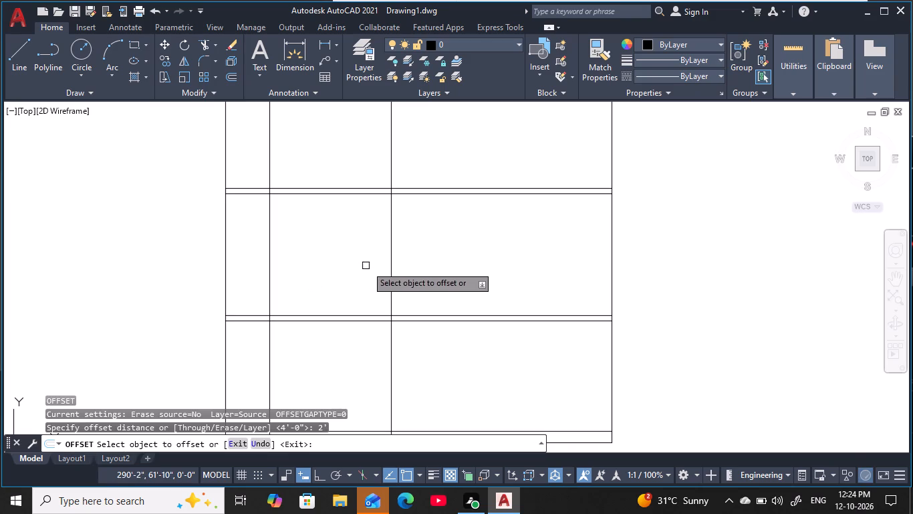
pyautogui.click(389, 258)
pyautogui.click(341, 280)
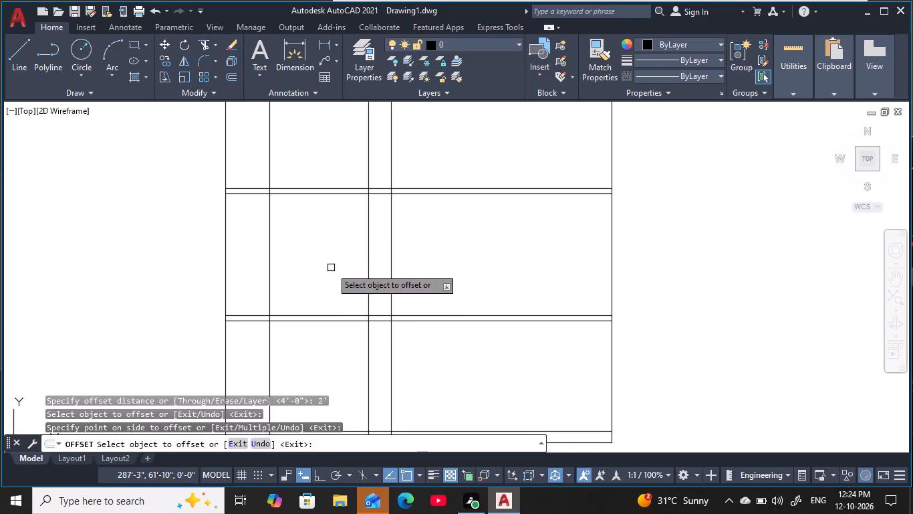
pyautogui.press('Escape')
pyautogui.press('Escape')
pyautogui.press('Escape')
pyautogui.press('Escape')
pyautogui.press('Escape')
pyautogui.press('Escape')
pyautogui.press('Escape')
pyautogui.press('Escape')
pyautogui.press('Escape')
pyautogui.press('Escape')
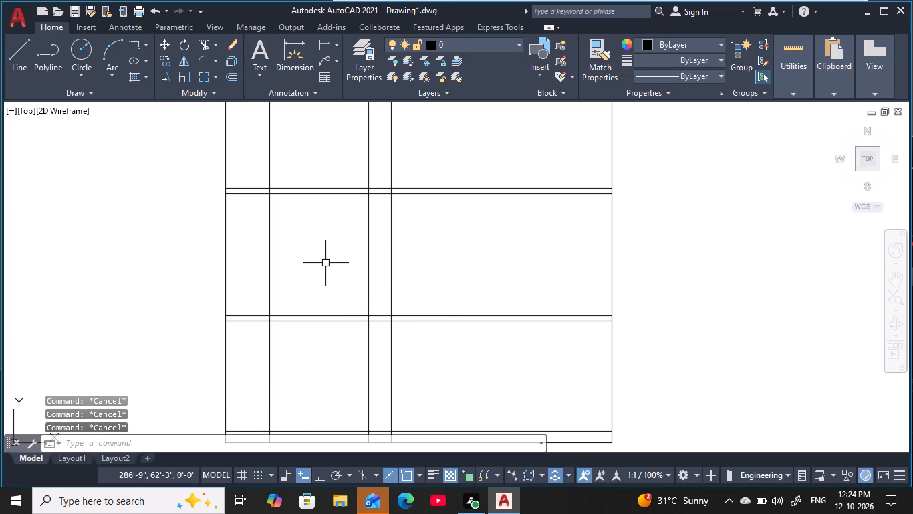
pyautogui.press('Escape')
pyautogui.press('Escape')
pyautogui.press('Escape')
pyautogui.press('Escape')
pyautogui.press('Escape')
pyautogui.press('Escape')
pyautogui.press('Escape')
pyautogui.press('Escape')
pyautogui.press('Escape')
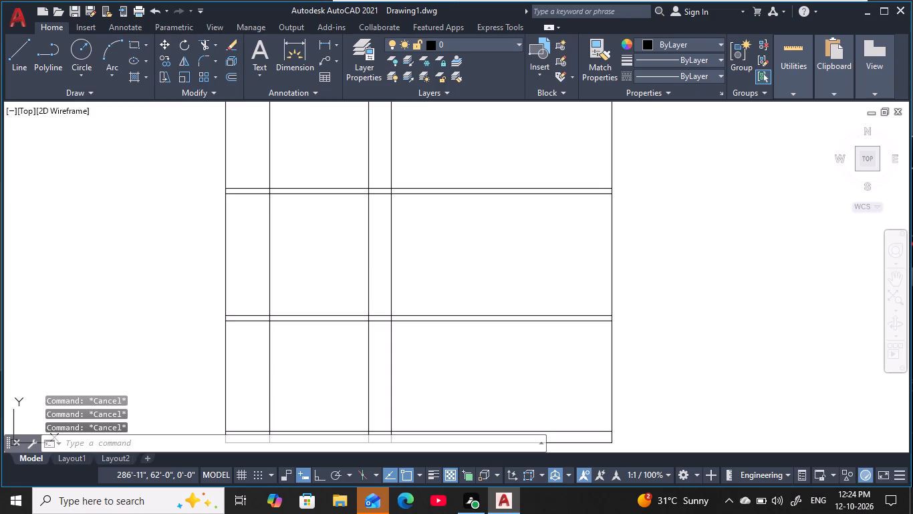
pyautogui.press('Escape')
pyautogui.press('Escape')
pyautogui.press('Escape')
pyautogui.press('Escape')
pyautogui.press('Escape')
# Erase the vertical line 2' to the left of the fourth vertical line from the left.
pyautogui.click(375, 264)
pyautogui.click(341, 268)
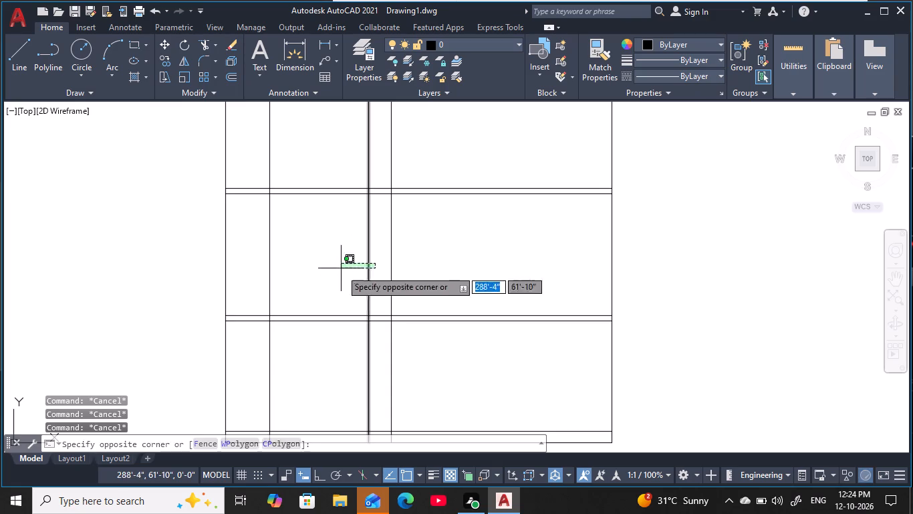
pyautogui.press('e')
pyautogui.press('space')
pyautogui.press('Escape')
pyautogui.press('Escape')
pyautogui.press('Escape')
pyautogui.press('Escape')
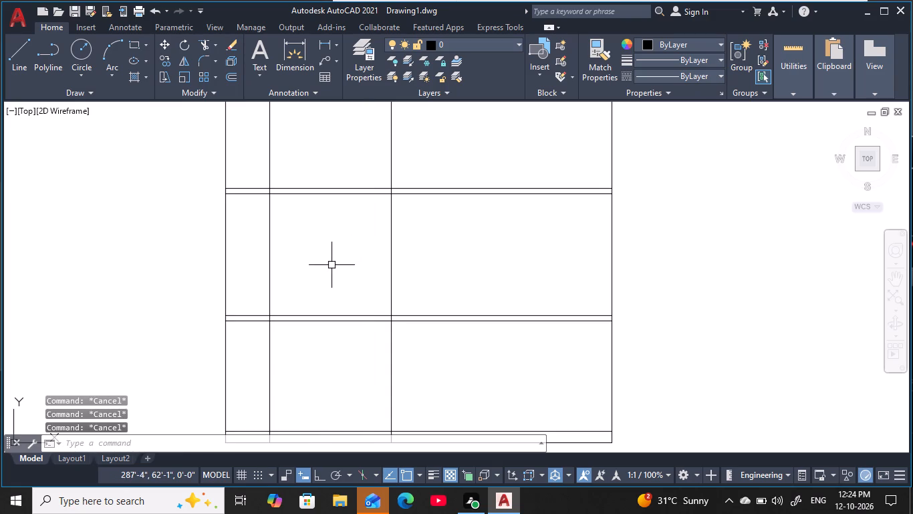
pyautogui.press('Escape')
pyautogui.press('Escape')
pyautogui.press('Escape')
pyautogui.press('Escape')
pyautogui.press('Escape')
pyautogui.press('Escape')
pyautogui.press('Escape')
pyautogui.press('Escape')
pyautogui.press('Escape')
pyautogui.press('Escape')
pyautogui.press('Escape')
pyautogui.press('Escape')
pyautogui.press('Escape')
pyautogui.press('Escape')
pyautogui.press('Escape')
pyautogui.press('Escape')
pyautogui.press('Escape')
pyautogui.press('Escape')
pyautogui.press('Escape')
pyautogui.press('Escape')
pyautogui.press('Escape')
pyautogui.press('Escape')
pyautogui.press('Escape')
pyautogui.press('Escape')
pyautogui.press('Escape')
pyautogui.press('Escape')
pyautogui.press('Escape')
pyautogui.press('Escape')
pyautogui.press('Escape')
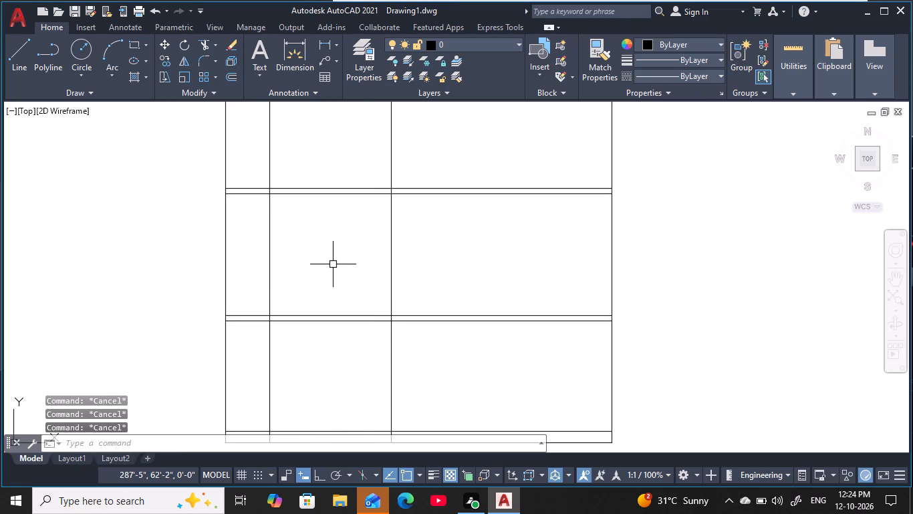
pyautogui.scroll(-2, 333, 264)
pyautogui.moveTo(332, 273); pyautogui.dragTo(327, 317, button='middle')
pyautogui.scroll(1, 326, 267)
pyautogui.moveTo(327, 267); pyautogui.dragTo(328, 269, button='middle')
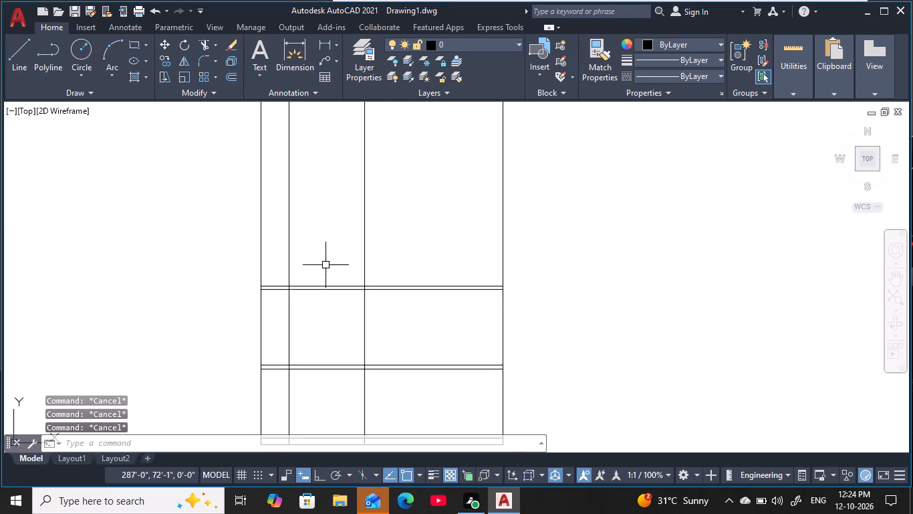
# Offset the upper line of the topmost visible horizontal pair upward by 3'6".
pyautogui.moveTo(328, 269); pyautogui.dragTo(334, 294, button='middle')
pyautogui.scroll(1, 330, 290)
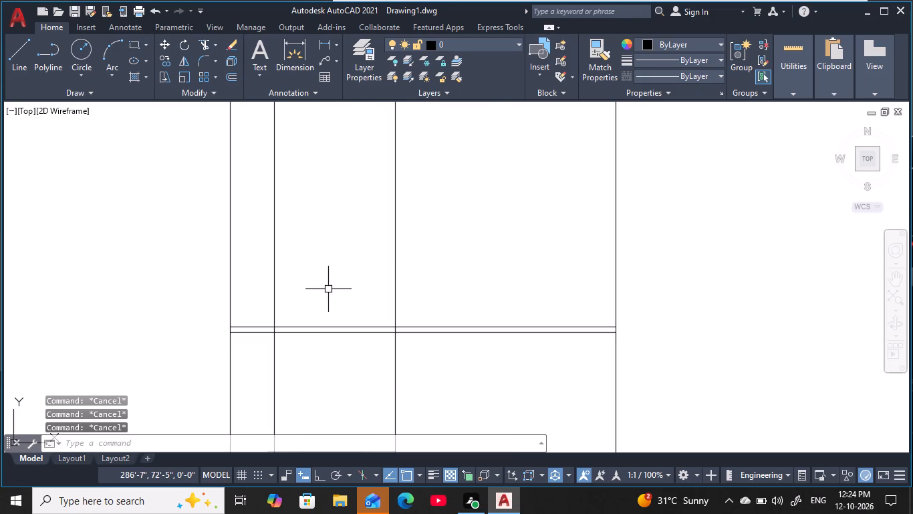
pyautogui.press('Escape')
pyautogui.press('Escape')
pyautogui.press('Escape')
pyautogui.press('Escape')
pyautogui.write('o')
pyautogui.press('space')
pyautogui.write("3'")
pyautogui.write('6')
pyautogui.press('space')
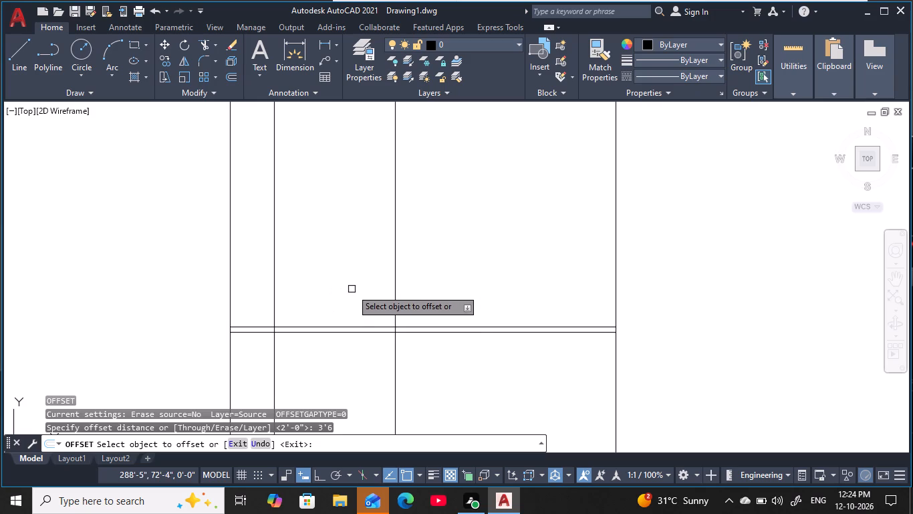
pyautogui.click(362, 327)
pyautogui.click(343, 224)
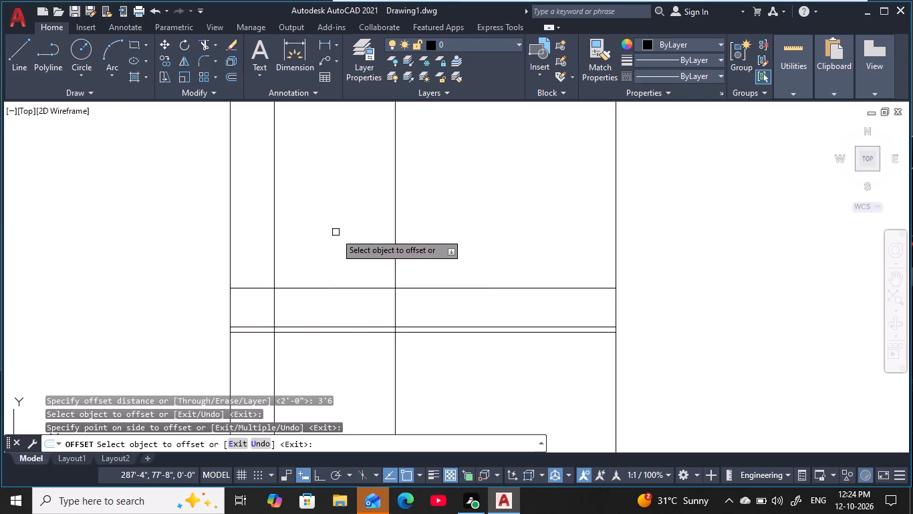
pyautogui.press('Escape')
pyautogui.press('Escape')
pyautogui.press('Escape')
pyautogui.press('Escape')
pyautogui.press('Escape')
pyautogui.press('Escape')
pyautogui.press('Escape')
pyautogui.press('Escape')
pyautogui.press('Escape')
pyautogui.press('Escape')
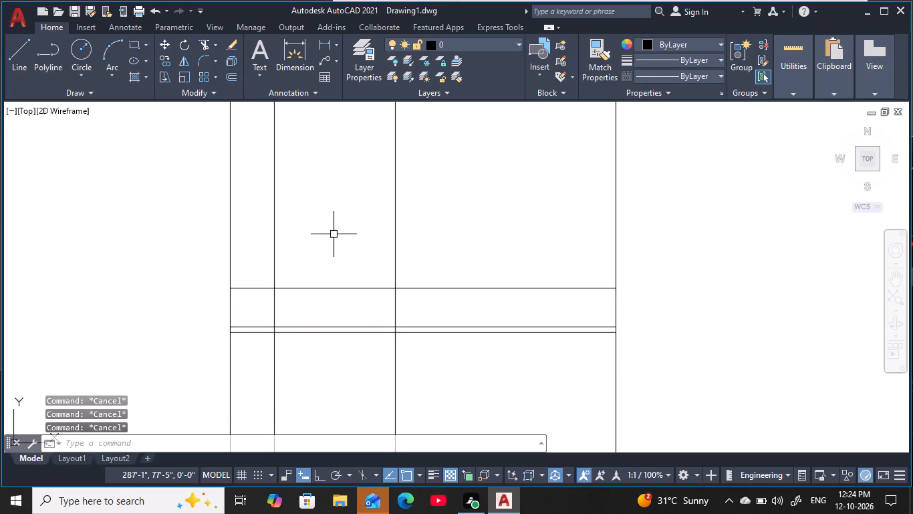
pyautogui.press('Escape')
pyautogui.press('Escape')
pyautogui.press('Escape')
pyautogui.press('Escape')
pyautogui.press('Escape')
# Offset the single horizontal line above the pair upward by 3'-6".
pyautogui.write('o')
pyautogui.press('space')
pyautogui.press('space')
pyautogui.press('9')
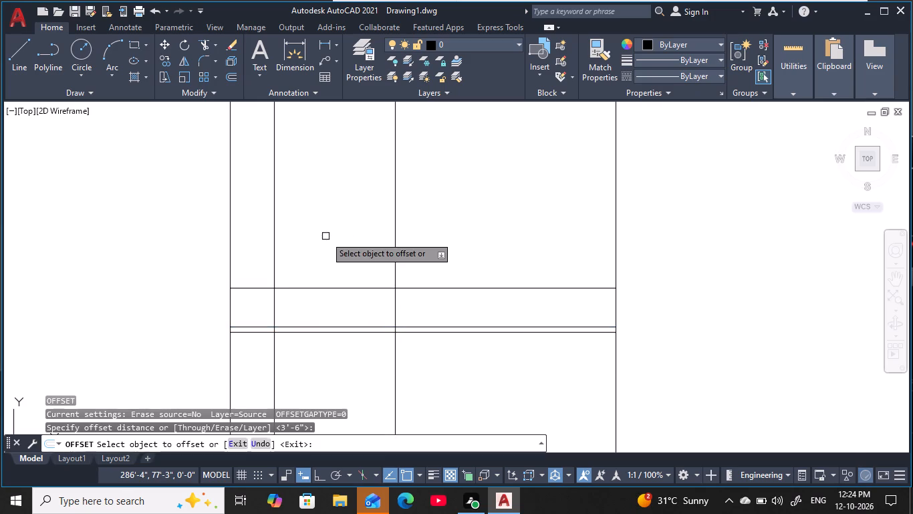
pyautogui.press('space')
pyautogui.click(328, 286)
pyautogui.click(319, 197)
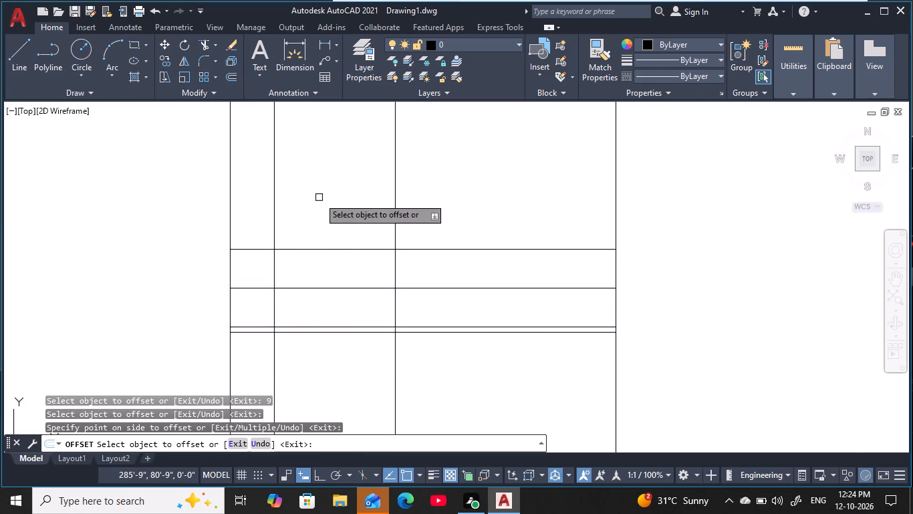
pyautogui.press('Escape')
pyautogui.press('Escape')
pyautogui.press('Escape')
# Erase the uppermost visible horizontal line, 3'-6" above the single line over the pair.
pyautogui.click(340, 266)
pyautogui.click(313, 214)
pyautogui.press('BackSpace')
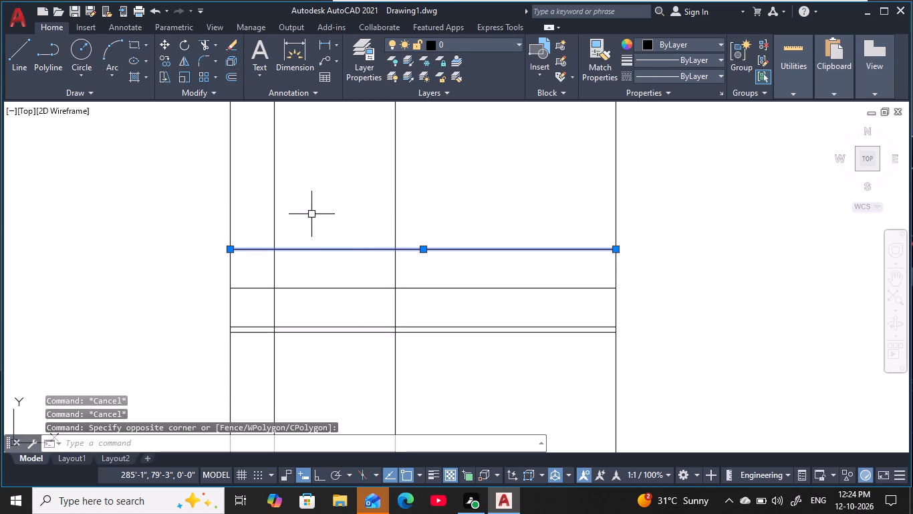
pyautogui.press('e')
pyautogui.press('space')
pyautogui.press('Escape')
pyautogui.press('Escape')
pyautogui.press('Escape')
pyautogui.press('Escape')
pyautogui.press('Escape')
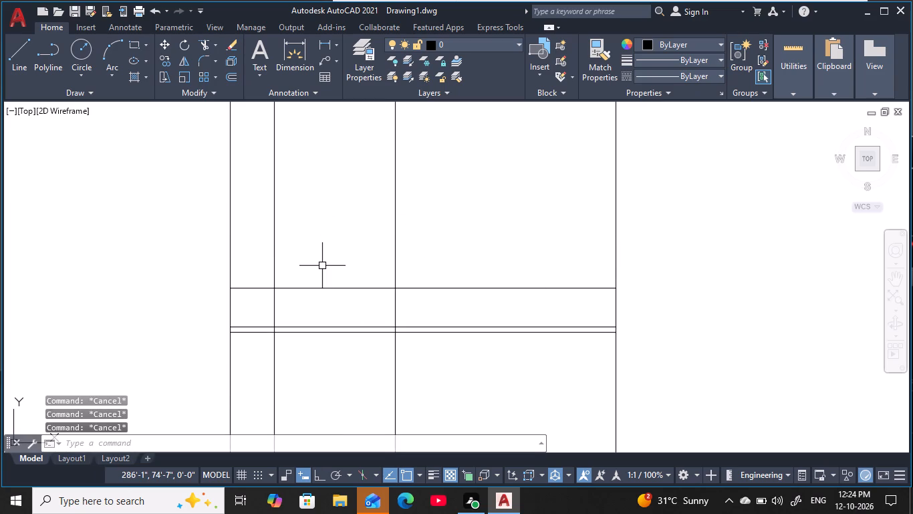
# Offset the single horizontal line above the pair upward by 18".
pyautogui.write('o')
pyautogui.press('space')
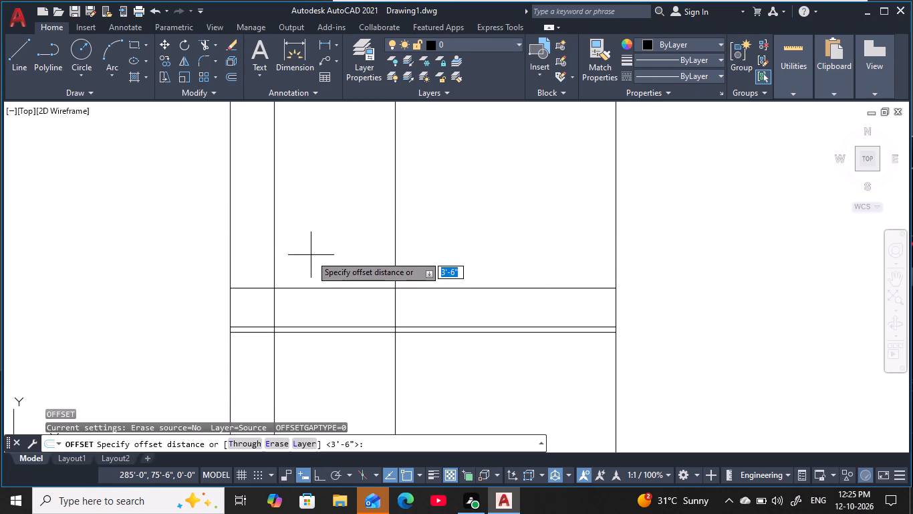
pyautogui.write('18')
pyautogui.press('space')
pyautogui.click(315, 288)
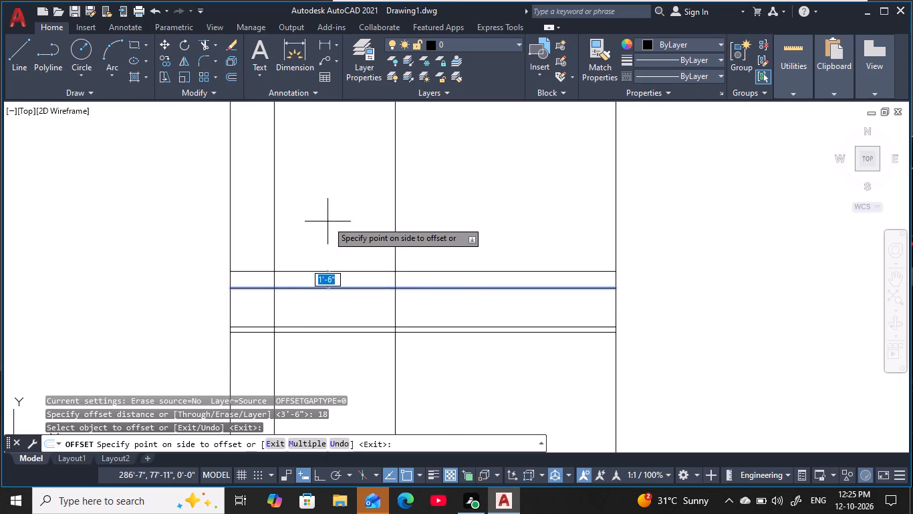
pyautogui.click(325, 211)
pyautogui.press('Escape')
pyautogui.press('Escape')
pyautogui.press('Escape')
pyautogui.press('Escape')
pyautogui.press('Escape')
pyautogui.press('Escape')
pyautogui.press('Escape')
pyautogui.press('Escape')
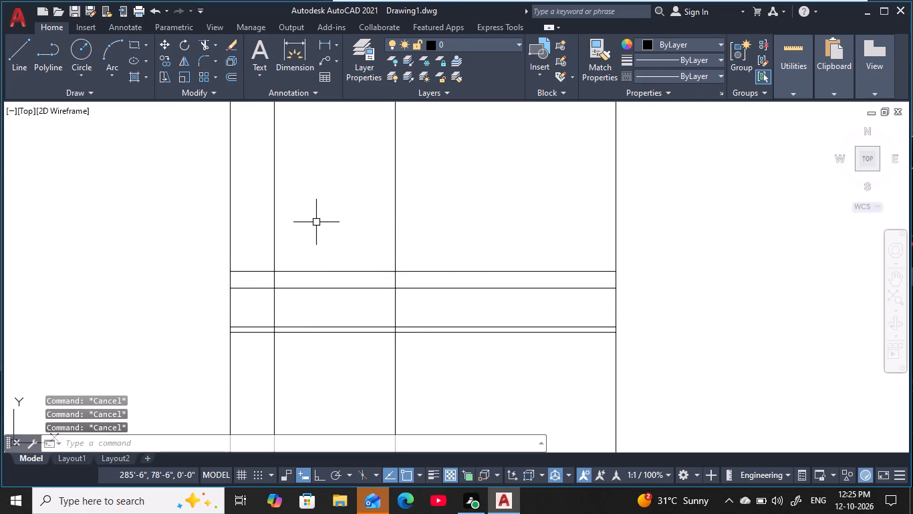
pyautogui.press('Escape')
# Trim the uppermost visible horizontal line between the third vertical line from the left and the rightmost vertical line.
pyautogui.write('tr')
pyautogui.press('space')
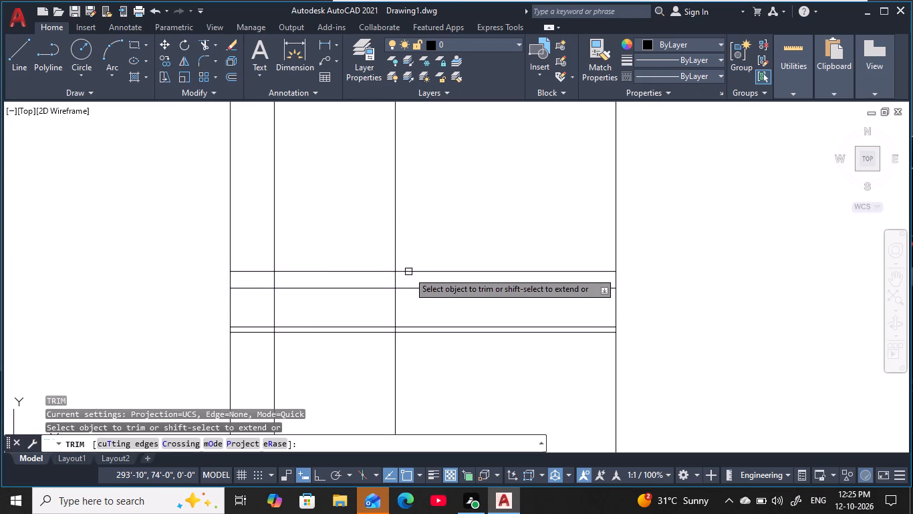
pyautogui.click(428, 272)
pyautogui.scroll(-1, 452, 257)
pyautogui.moveTo(455, 259); pyautogui.dragTo(436, 236, button='middle')
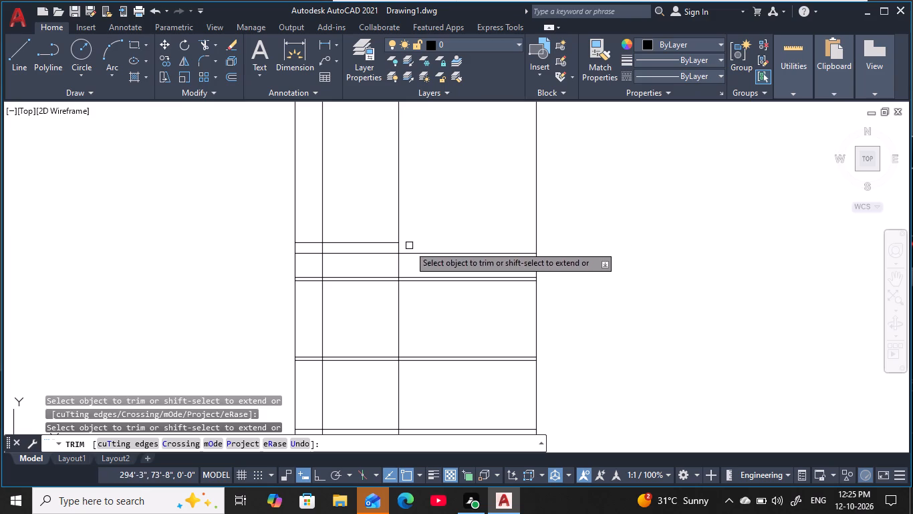
pyautogui.scroll(2, 356, 252)
pyautogui.press('Escape')
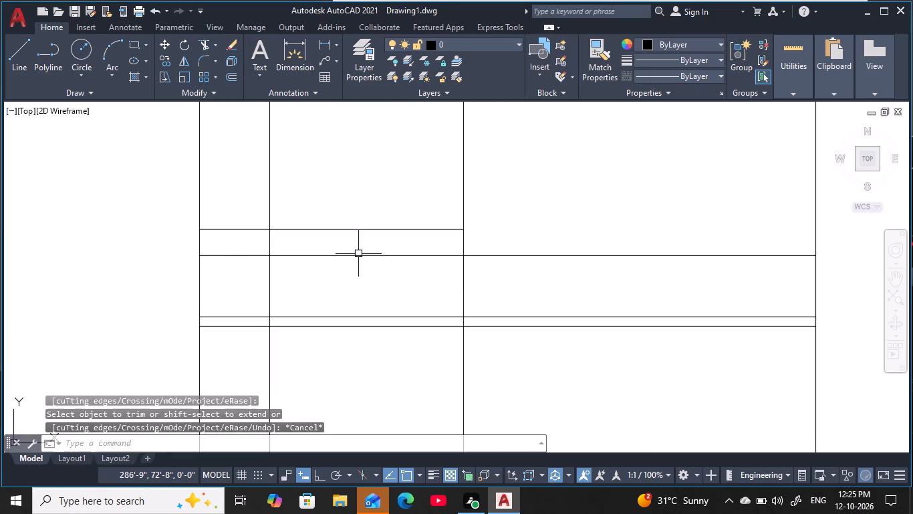
pyautogui.press('Escape')
pyautogui.press('Escape')
pyautogui.press('Escape')
# Offset the shortened horizontal line upward by 2".
pyautogui.press('o')
pyautogui.press('space')
pyautogui.write('2')
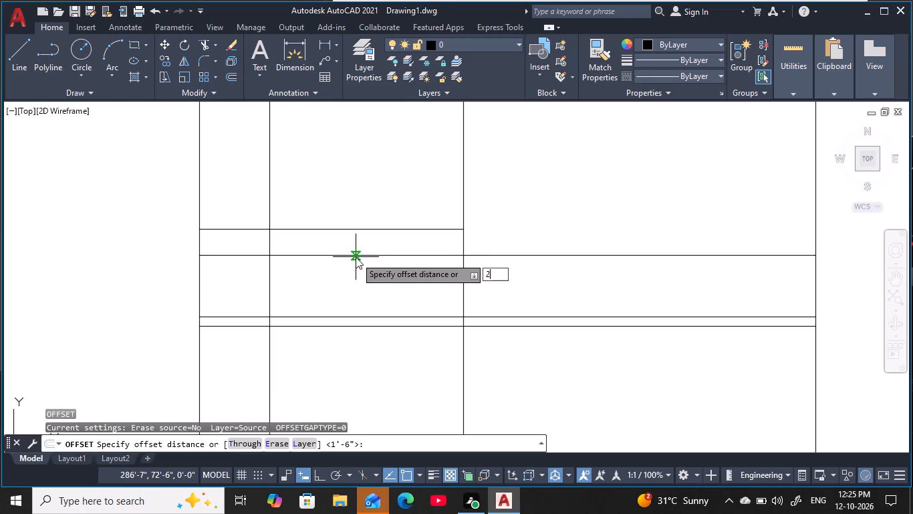
pyautogui.press('space')
pyautogui.click(357, 226)
pyautogui.click(363, 213)
pyautogui.scroll(-1, 425, 257)
pyautogui.moveTo(407, 259); pyautogui.dragTo(386, 238, button='middle')
pyautogui.scroll(-1, 386, 238)
pyautogui.press('Escape')
pyautogui.press('Escape')
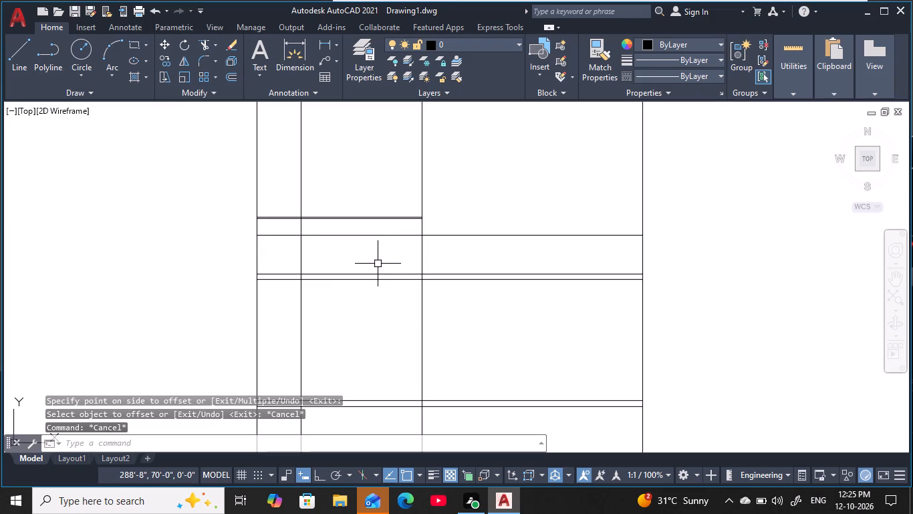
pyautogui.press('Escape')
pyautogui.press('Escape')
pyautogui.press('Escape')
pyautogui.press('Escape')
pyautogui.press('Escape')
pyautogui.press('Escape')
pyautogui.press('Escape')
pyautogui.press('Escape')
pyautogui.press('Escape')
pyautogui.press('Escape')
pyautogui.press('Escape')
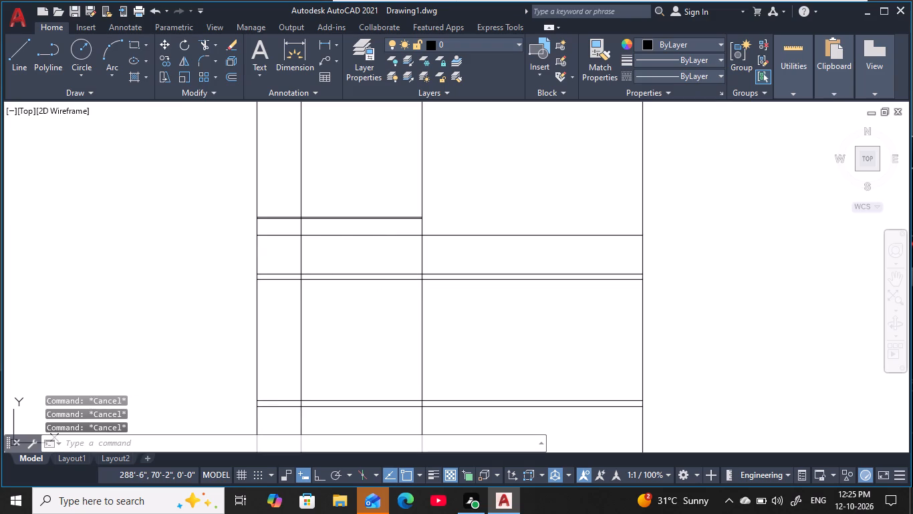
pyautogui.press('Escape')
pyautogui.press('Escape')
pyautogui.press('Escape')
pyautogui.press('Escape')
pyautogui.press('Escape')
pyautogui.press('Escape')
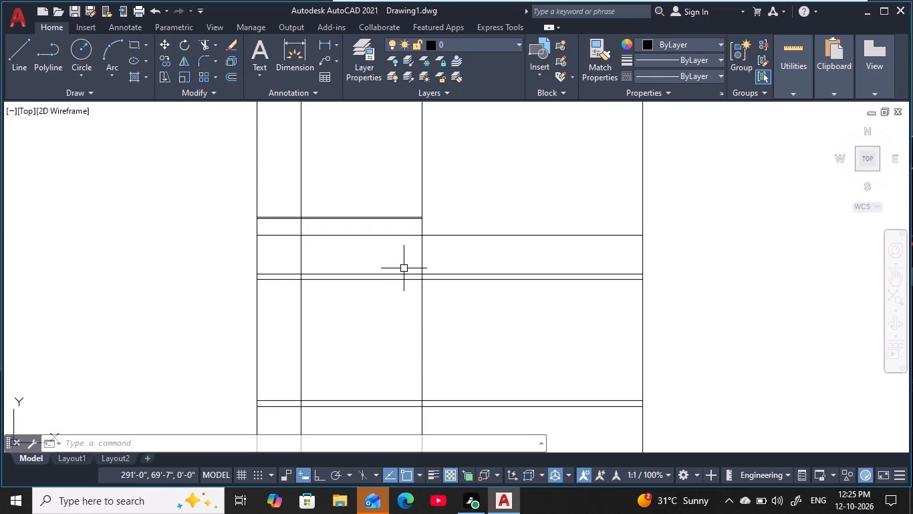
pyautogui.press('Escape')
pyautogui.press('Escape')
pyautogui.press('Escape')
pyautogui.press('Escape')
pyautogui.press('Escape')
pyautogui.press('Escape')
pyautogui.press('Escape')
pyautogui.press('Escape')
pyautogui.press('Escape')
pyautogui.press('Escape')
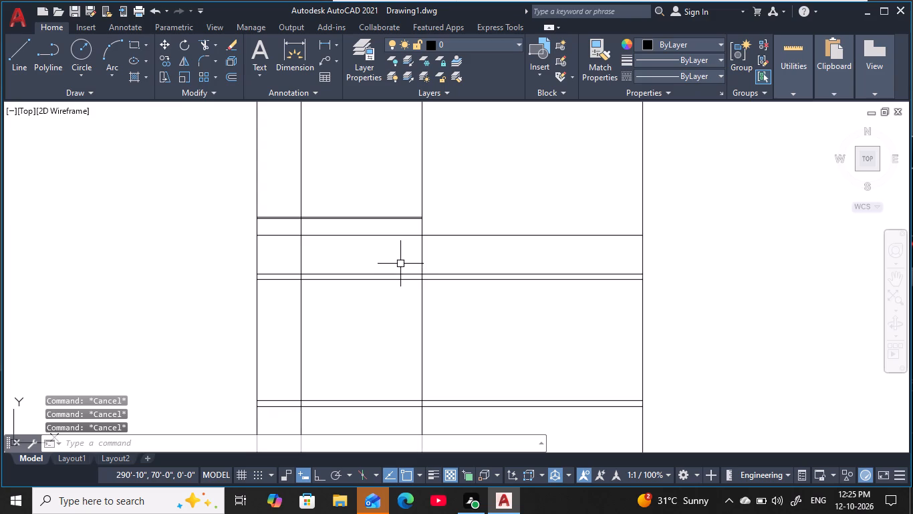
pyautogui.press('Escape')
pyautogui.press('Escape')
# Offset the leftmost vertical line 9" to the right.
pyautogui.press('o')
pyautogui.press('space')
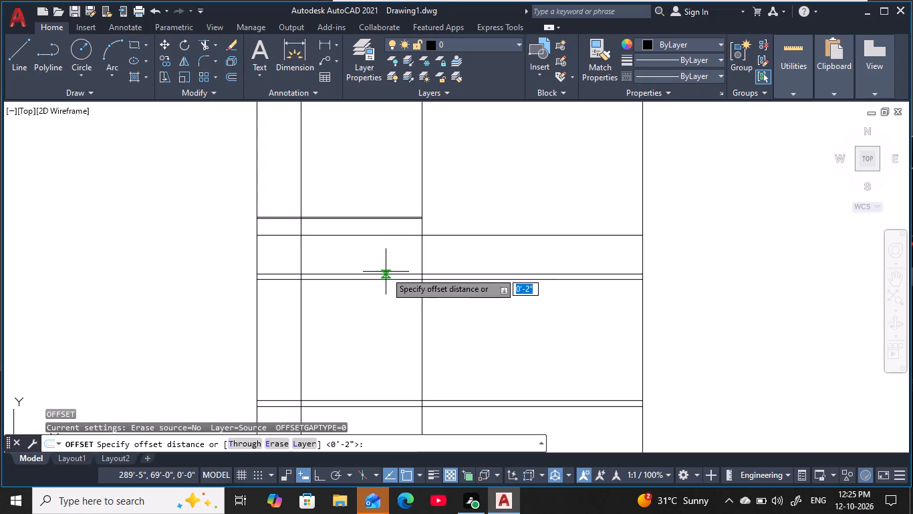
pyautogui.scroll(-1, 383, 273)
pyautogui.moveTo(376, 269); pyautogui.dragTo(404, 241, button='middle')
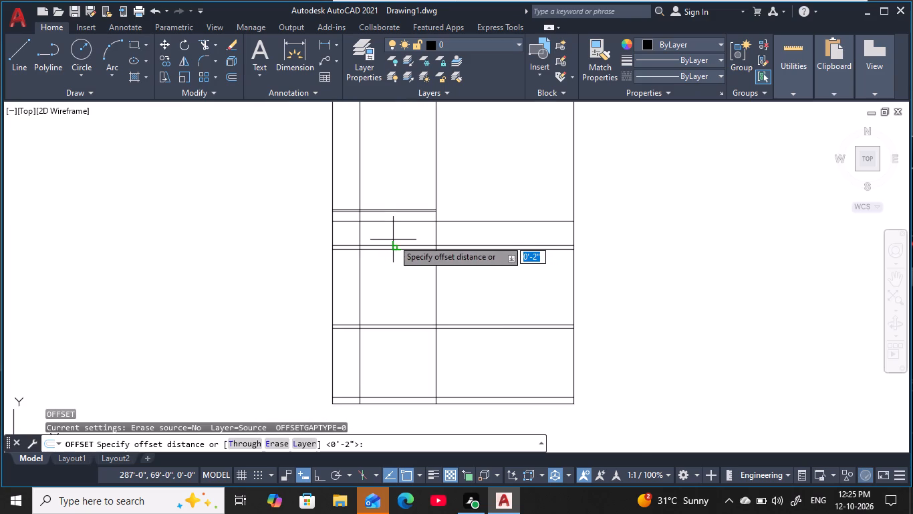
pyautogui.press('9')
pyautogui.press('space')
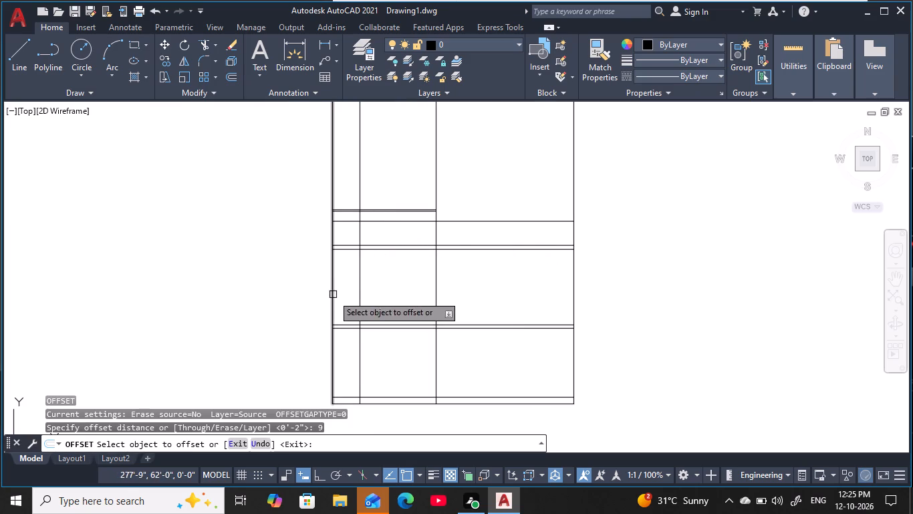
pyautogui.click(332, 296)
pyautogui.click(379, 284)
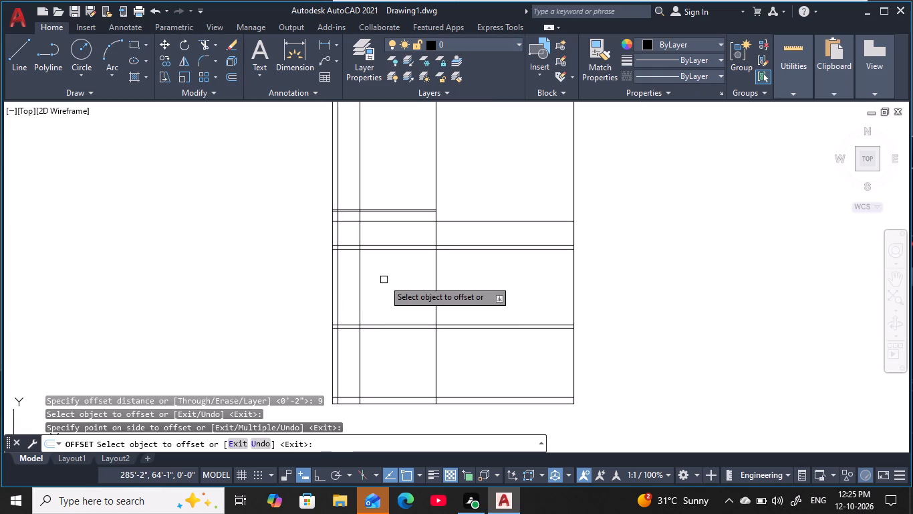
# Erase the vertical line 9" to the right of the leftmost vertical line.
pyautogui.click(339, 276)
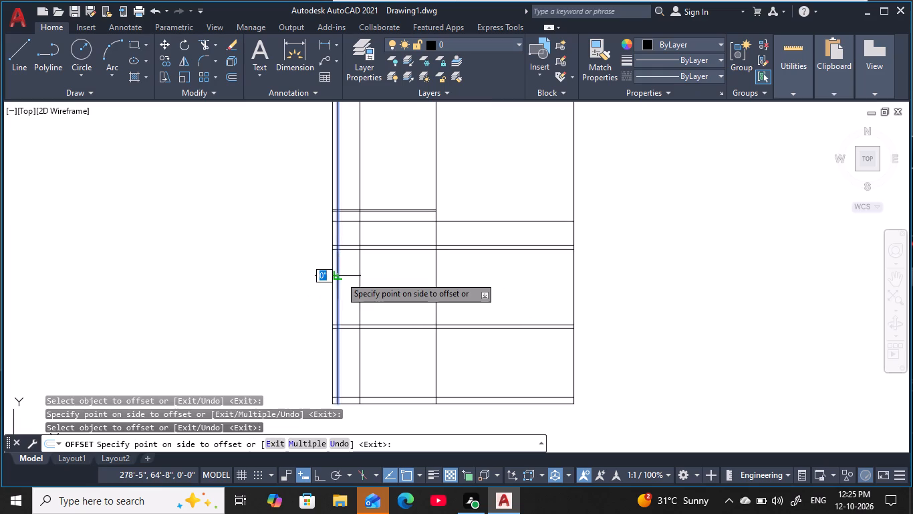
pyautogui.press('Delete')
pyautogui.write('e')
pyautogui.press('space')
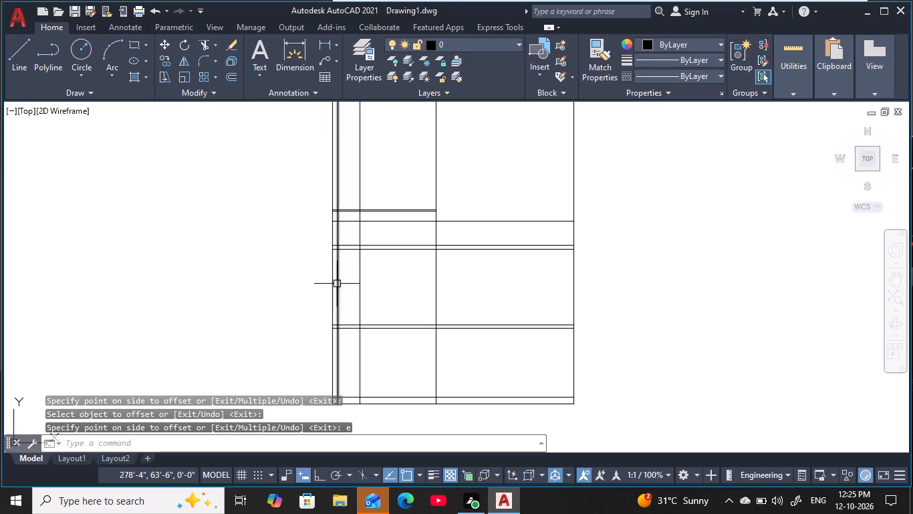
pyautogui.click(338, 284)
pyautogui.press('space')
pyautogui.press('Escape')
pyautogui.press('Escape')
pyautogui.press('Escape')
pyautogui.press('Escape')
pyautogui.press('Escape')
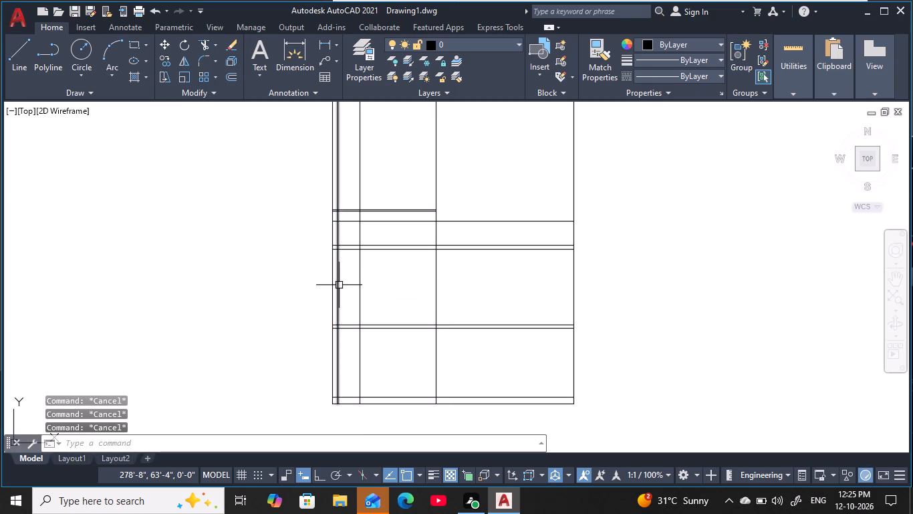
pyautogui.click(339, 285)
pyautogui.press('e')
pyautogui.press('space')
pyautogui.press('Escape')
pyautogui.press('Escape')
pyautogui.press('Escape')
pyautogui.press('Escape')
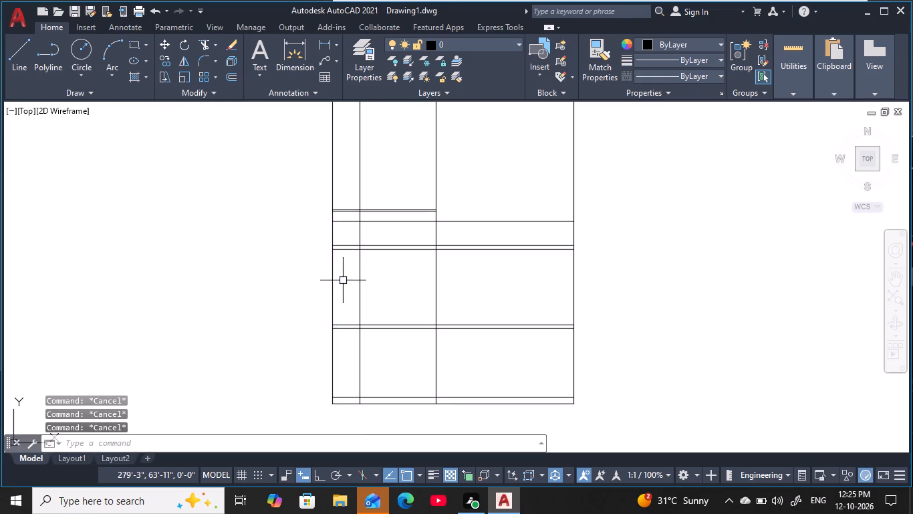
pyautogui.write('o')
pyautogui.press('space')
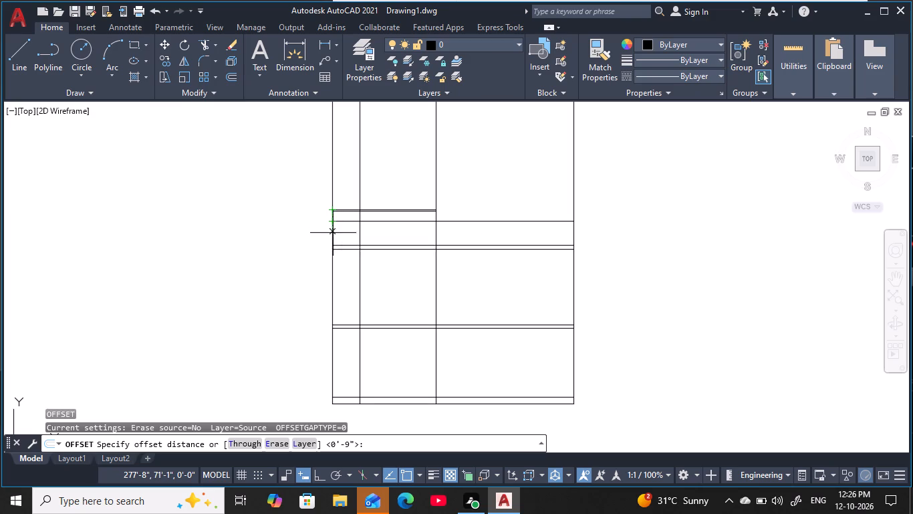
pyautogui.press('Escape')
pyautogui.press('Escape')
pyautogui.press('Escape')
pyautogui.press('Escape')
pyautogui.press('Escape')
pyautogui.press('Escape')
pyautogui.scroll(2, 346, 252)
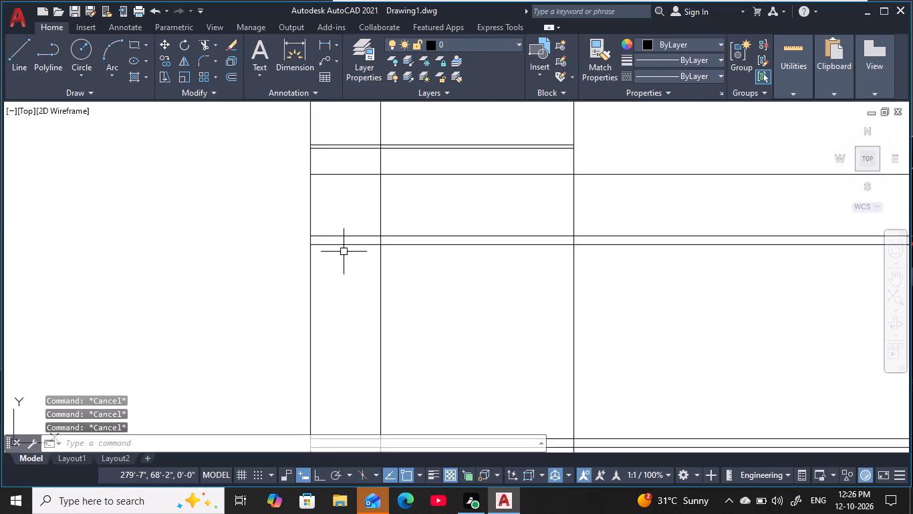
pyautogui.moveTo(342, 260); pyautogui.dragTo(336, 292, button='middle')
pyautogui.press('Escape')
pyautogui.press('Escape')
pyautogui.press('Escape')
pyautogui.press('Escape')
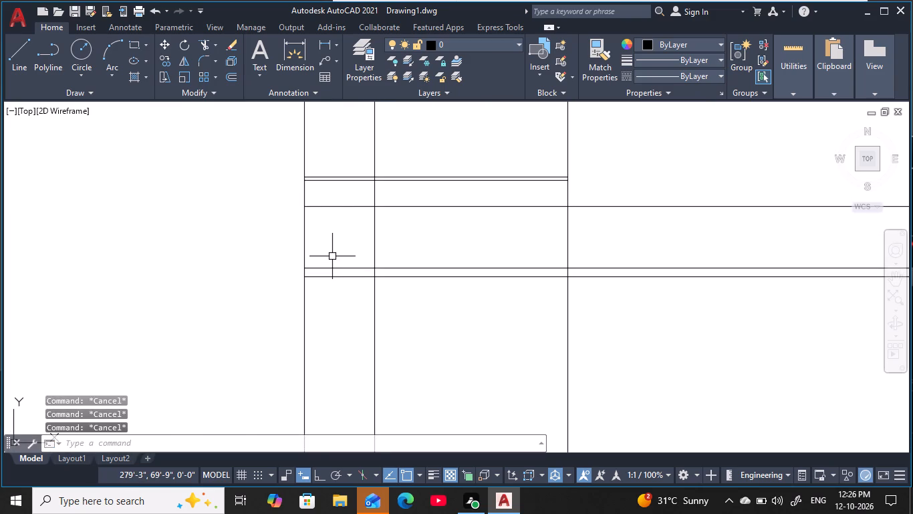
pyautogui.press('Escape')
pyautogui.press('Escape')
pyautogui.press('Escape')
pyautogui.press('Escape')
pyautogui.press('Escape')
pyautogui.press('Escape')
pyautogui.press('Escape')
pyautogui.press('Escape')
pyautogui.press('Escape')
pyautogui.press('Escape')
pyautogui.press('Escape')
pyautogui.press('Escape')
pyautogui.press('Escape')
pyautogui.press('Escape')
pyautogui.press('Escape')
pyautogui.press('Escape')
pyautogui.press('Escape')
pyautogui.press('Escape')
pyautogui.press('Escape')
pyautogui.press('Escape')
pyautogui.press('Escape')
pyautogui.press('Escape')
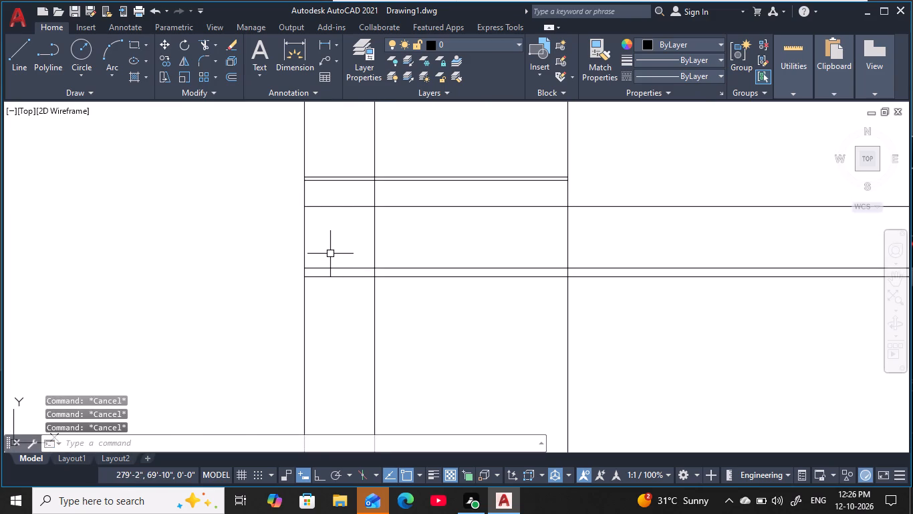
# Measure the vertical gap between the long horizontal line and the lower line of the top double pair with a linear dimension.
pyautogui.press('d')
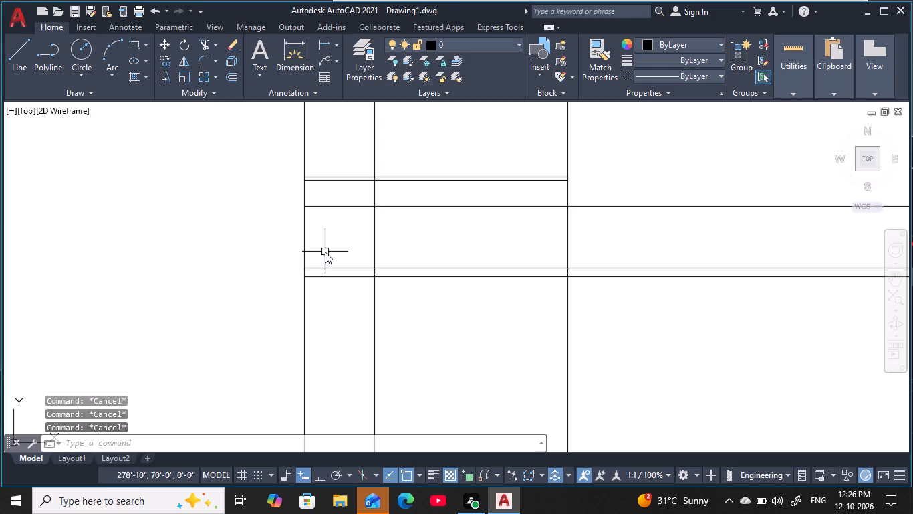
pyautogui.write('li')
pyautogui.press('space')
pyautogui.click(391, 207)
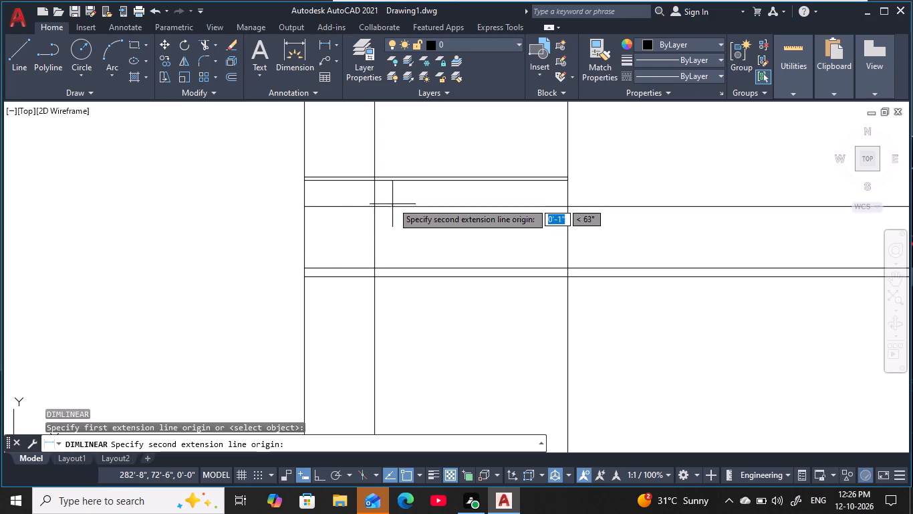
pyautogui.click(392, 181)
pyautogui.press('Escape')
pyautogui.press('Escape')
pyautogui.press('Escape')
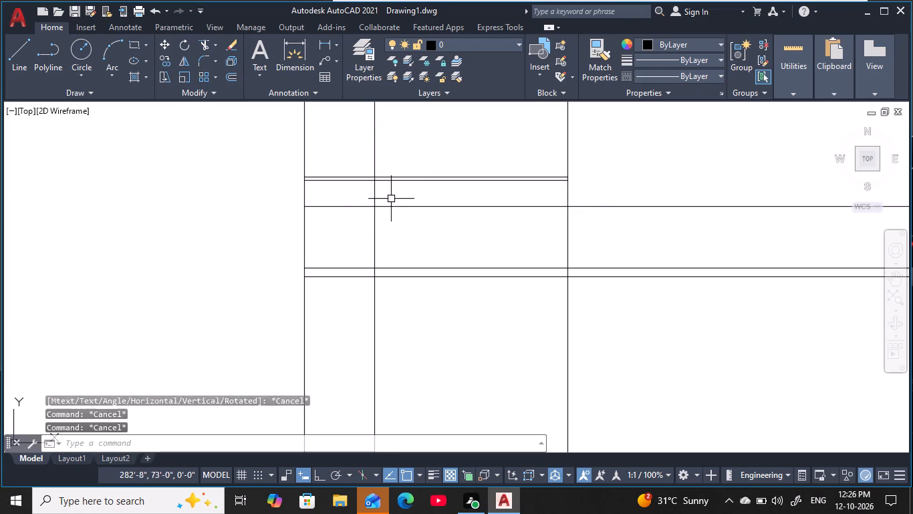
pyautogui.press('Escape')
pyautogui.press('Escape')
pyautogui.scroll(2, 393, 203)
pyautogui.moveTo(391, 206); pyautogui.dragTo(378, 232, button='middle')
pyautogui.press('Escape')
pyautogui.press('Escape')
pyautogui.press('d')
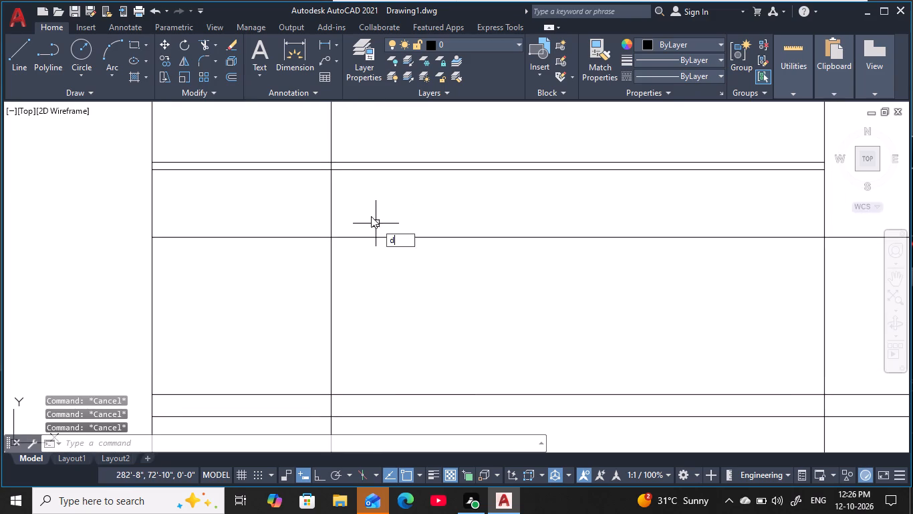
pyautogui.write('li')
pyautogui.press('space')
pyautogui.click(382, 237)
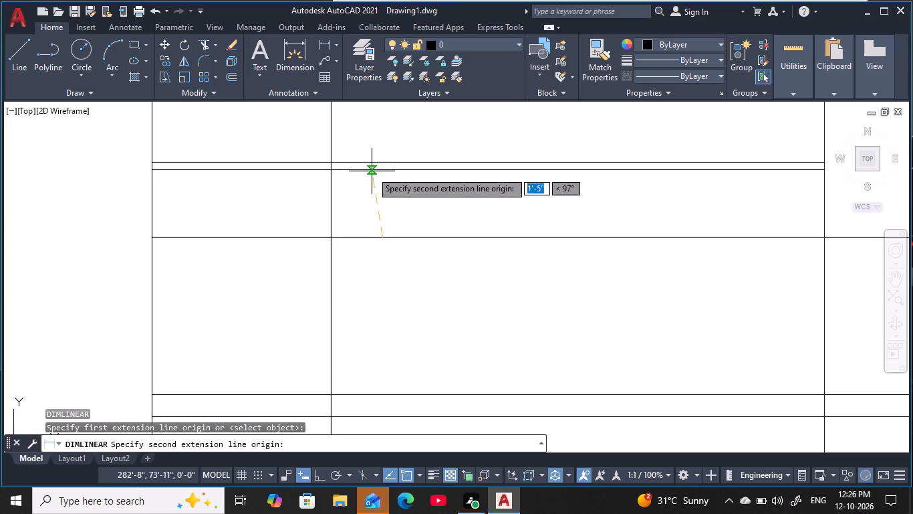
pyautogui.click(372, 169)
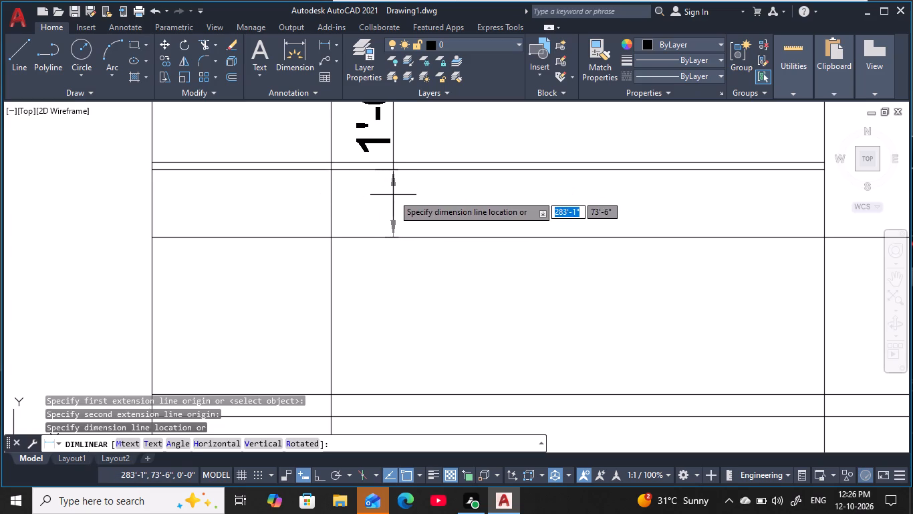
pyautogui.scroll(-1, 393, 194)
pyautogui.press('Escape')
pyautogui.press('Escape')
pyautogui.press('Escape')
pyautogui.press('Escape')
pyautogui.press('Escape')
# Offset the leftmost vertical line 1'6" to the right.
pyautogui.write('o')
pyautogui.press('space')
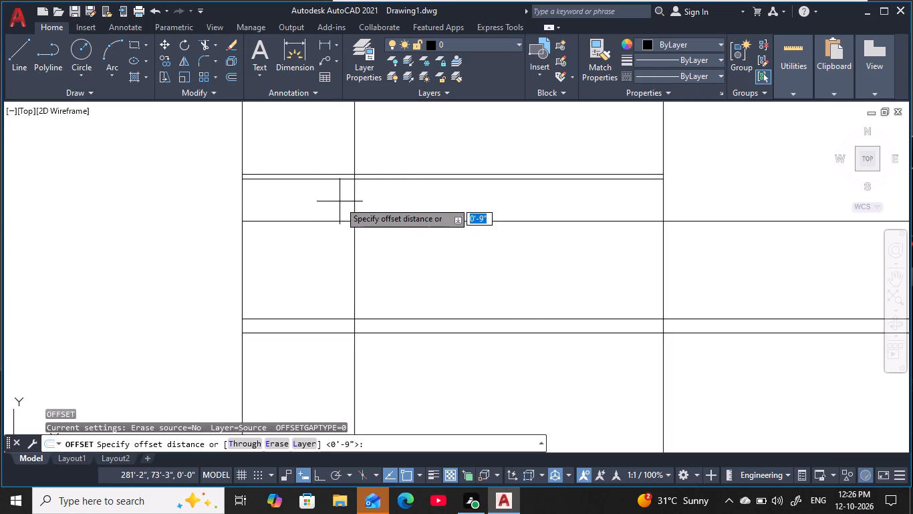
pyautogui.write("1'")
pyautogui.write('6')
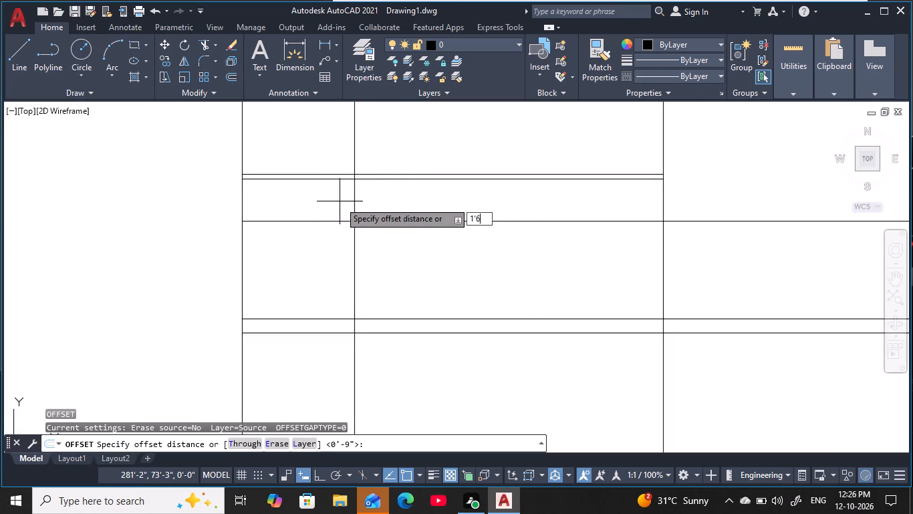
pyautogui.press('space')
pyautogui.click(243, 291)
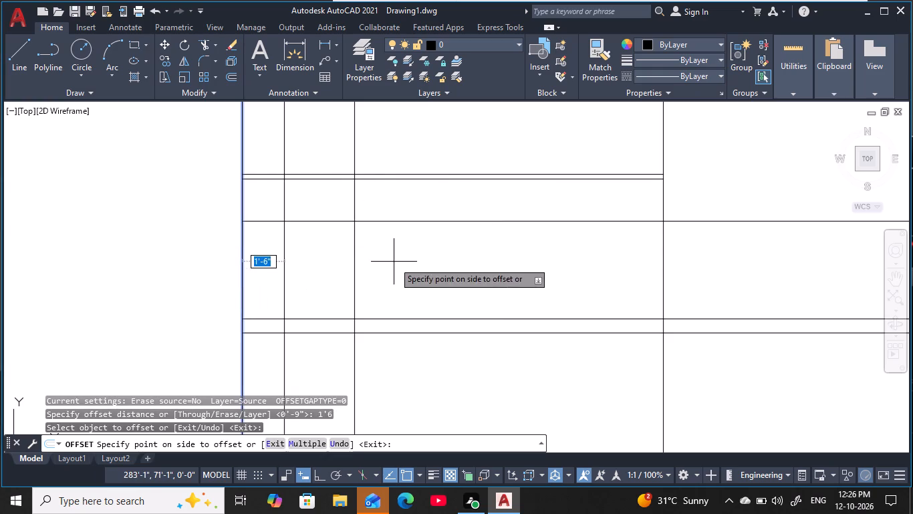
pyautogui.click(396, 262)
pyautogui.press('Escape')
pyautogui.press('Escape')
pyautogui.press('Escape')
pyautogui.press('Escape')
pyautogui.press('Escape')
# Trim the new 1'6" offset line and the long horizontal line below the top double pair so they meet at a corner.
pyautogui.press('t')
pyautogui.write('r')
pyautogui.press('space')
pyautogui.press('space')
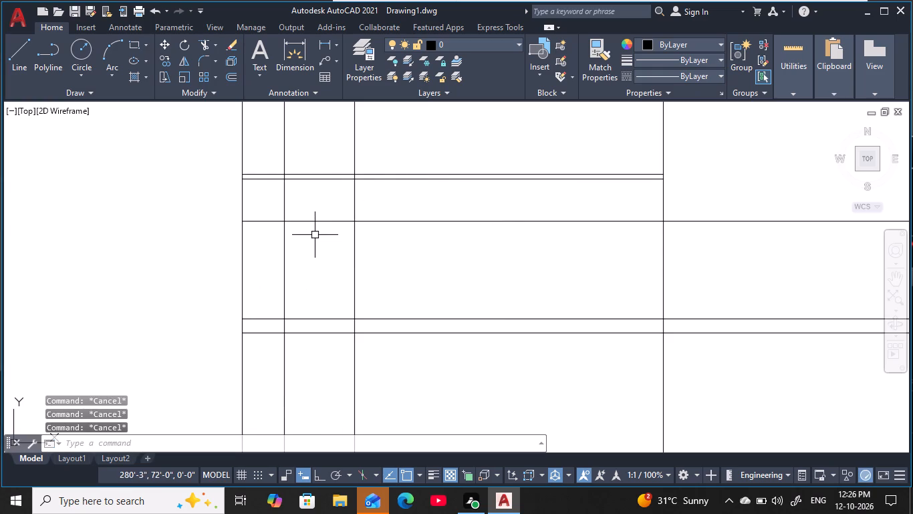
pyautogui.click(299, 197)
pyautogui.click(267, 229)
# Trim the vertical lines projecting above the top double pair, and the rightmost vertical above the long horizontal line.
pyautogui.click(296, 151)
pyautogui.click(278, 153)
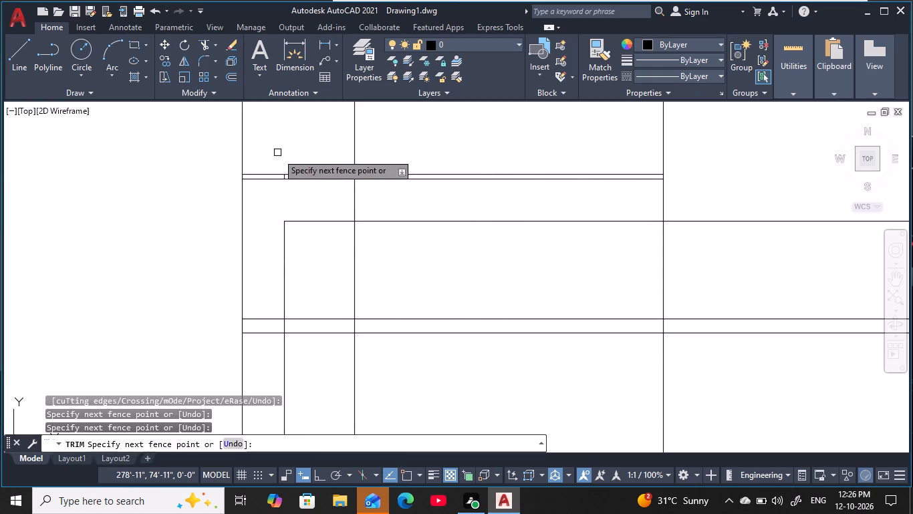
pyautogui.click(337, 145)
pyautogui.click(378, 152)
pyautogui.scroll(-2, 386, 149)
pyautogui.moveTo(386, 152); pyautogui.dragTo(372, 201, button='middle')
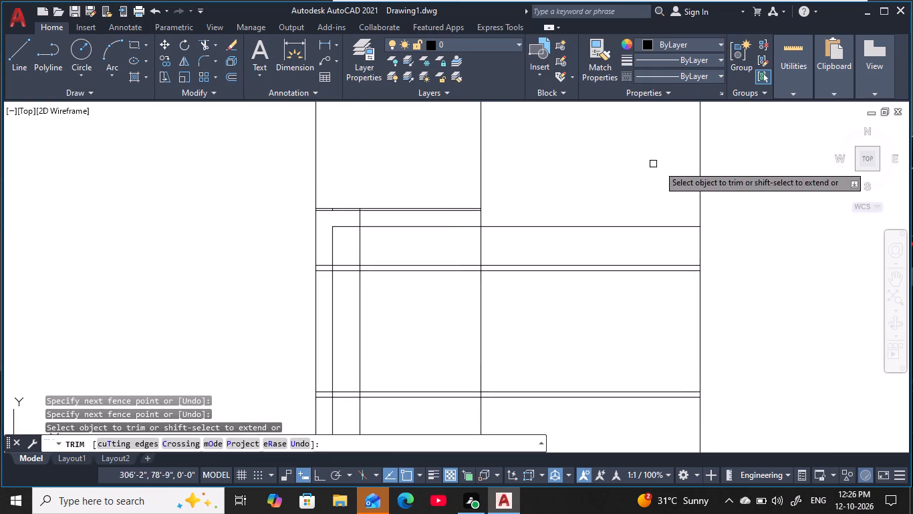
pyautogui.moveTo(521, 169); pyautogui.dragTo(510, 169)
pyautogui.click(245, 163)
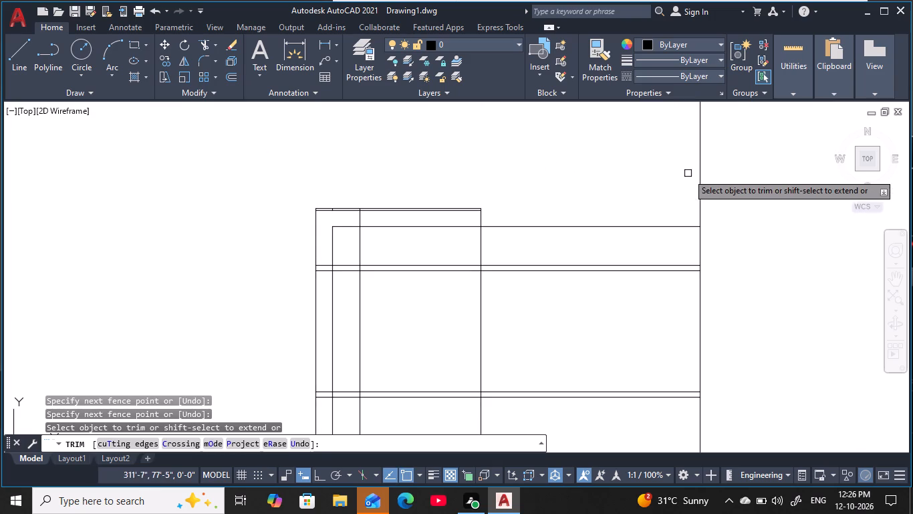
pyautogui.click(716, 170)
pyautogui.click(678, 176)
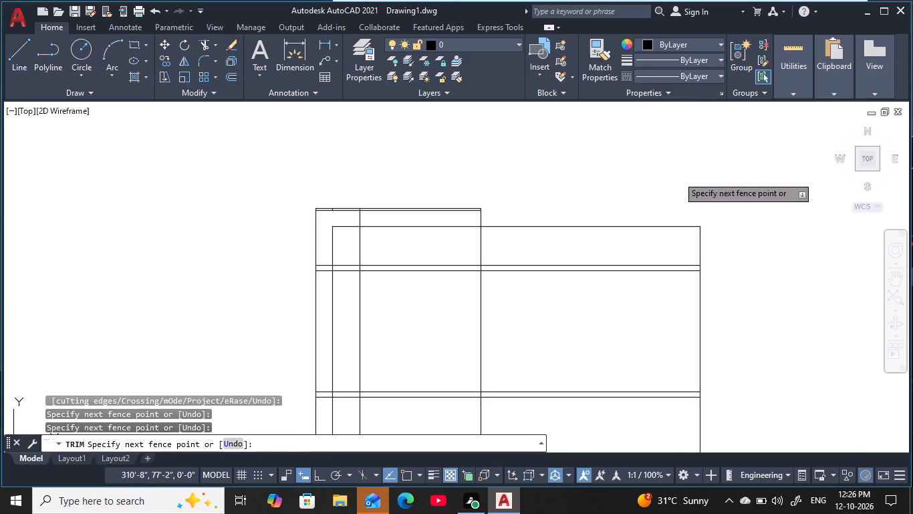
pyautogui.moveTo(642, 201); pyautogui.dragTo(632, 167, button='middle')
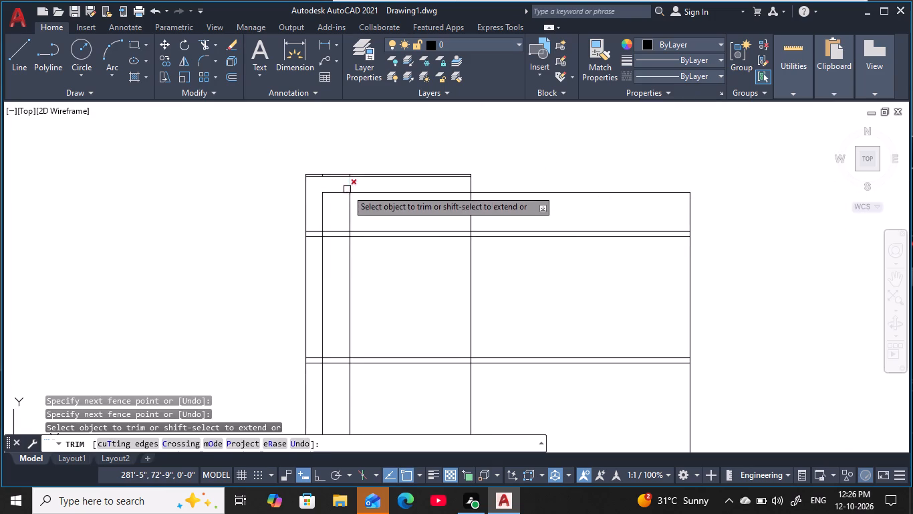
# Trim the third vertical line from the left between the top double pair and the long horizontal line.
pyautogui.scroll(2, 347, 189)
pyautogui.click(369, 182)
pyautogui.click(342, 184)
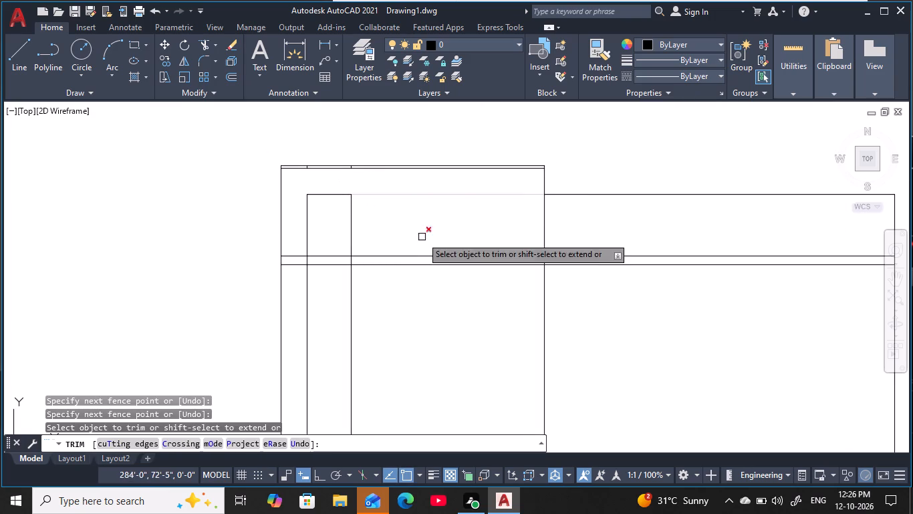
pyautogui.moveTo(423, 236); pyautogui.dragTo(409, 197, button='middle')
pyautogui.scroll(-1, 402, 202)
pyautogui.moveTo(402, 202); pyautogui.dragTo(394, 196, button='middle')
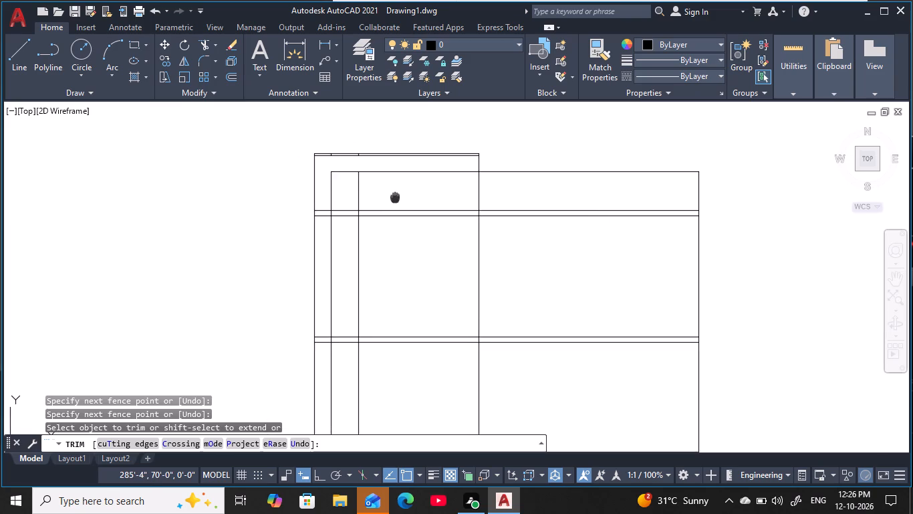
pyautogui.moveTo(394, 196); pyautogui.dragTo(378, 176, button='middle')
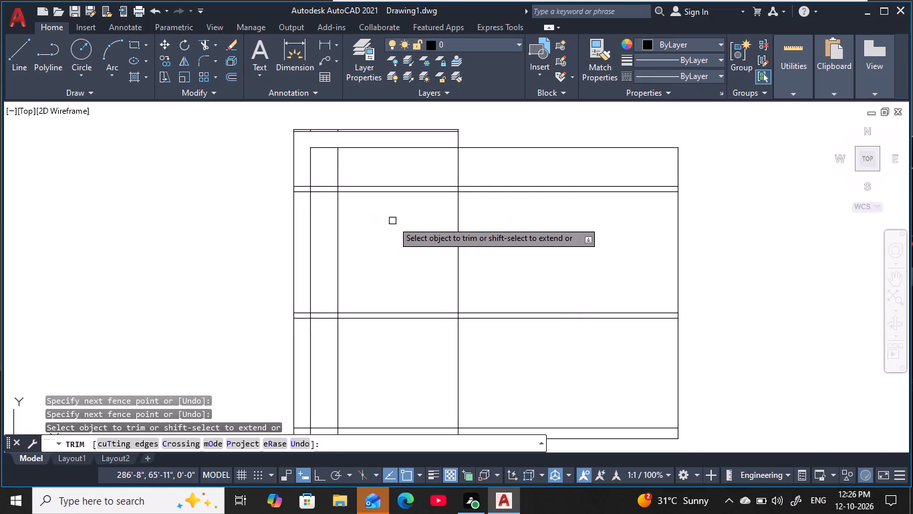
pyautogui.moveTo(398, 211); pyautogui.dragTo(389, 240, button='middle')
pyautogui.scroll(1, 399, 222)
pyautogui.scroll(-1, 403, 216)
pyautogui.moveTo(413, 201); pyautogui.dragTo(391, 229, button='middle')
pyautogui.press('Escape')
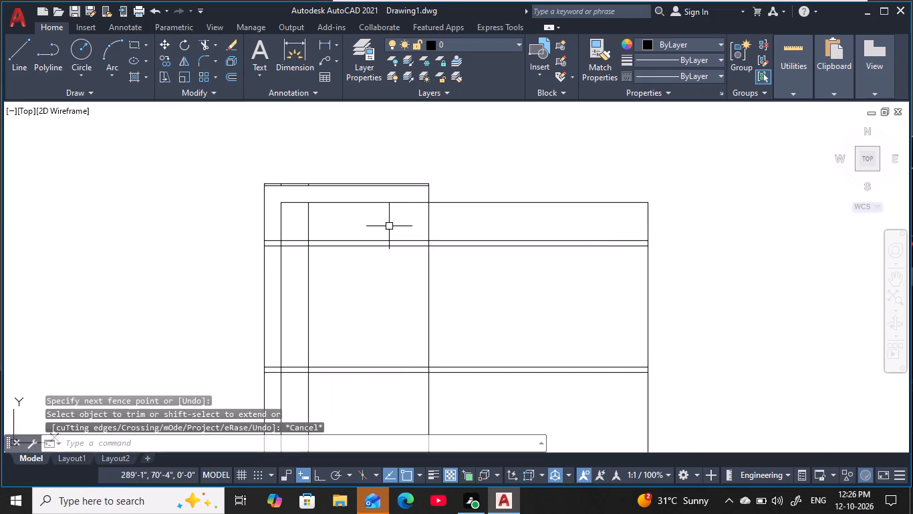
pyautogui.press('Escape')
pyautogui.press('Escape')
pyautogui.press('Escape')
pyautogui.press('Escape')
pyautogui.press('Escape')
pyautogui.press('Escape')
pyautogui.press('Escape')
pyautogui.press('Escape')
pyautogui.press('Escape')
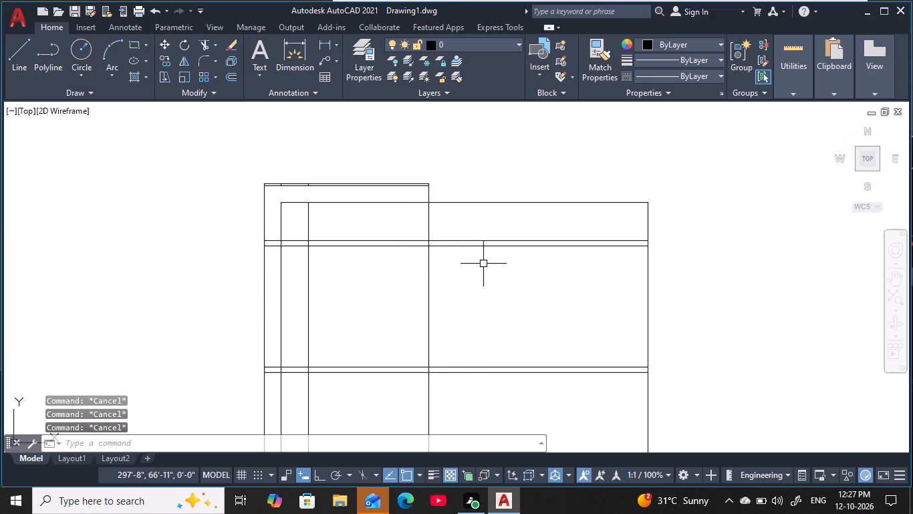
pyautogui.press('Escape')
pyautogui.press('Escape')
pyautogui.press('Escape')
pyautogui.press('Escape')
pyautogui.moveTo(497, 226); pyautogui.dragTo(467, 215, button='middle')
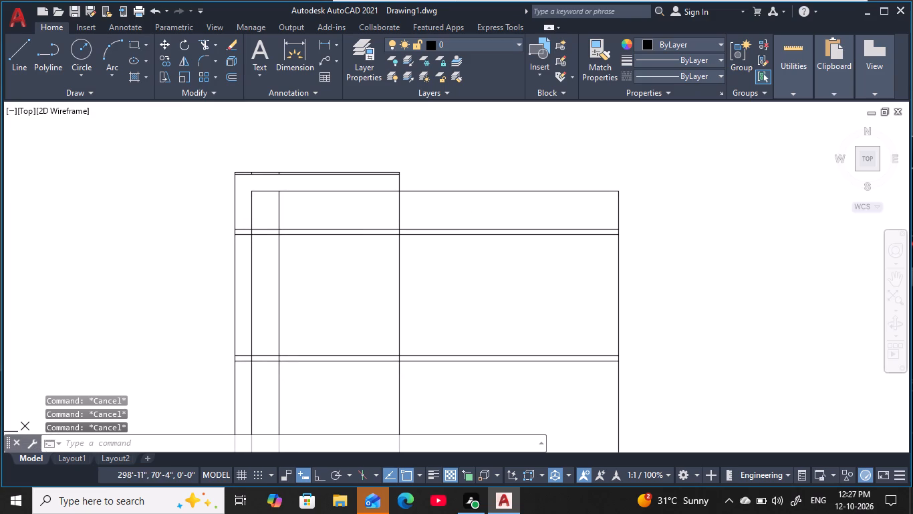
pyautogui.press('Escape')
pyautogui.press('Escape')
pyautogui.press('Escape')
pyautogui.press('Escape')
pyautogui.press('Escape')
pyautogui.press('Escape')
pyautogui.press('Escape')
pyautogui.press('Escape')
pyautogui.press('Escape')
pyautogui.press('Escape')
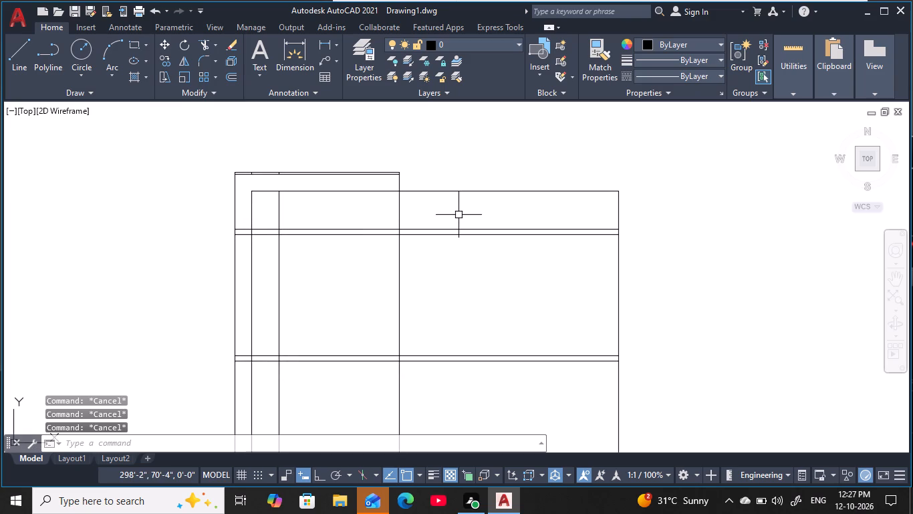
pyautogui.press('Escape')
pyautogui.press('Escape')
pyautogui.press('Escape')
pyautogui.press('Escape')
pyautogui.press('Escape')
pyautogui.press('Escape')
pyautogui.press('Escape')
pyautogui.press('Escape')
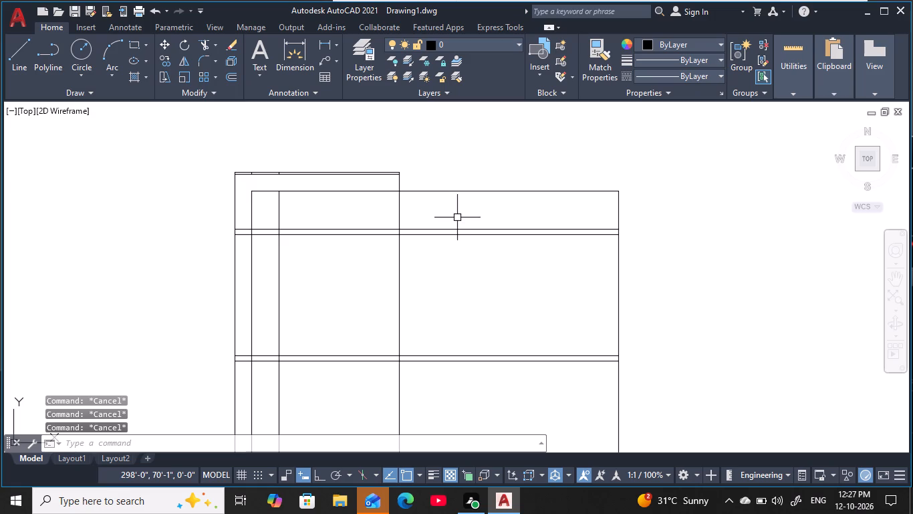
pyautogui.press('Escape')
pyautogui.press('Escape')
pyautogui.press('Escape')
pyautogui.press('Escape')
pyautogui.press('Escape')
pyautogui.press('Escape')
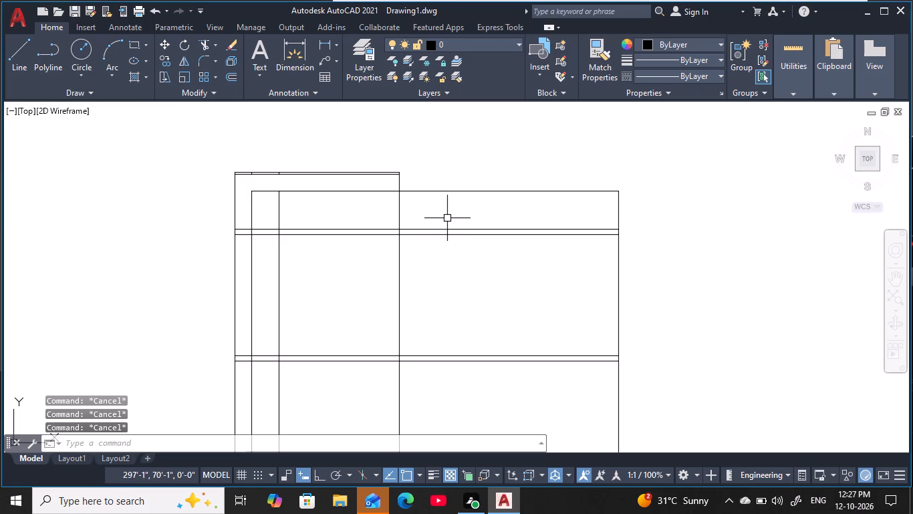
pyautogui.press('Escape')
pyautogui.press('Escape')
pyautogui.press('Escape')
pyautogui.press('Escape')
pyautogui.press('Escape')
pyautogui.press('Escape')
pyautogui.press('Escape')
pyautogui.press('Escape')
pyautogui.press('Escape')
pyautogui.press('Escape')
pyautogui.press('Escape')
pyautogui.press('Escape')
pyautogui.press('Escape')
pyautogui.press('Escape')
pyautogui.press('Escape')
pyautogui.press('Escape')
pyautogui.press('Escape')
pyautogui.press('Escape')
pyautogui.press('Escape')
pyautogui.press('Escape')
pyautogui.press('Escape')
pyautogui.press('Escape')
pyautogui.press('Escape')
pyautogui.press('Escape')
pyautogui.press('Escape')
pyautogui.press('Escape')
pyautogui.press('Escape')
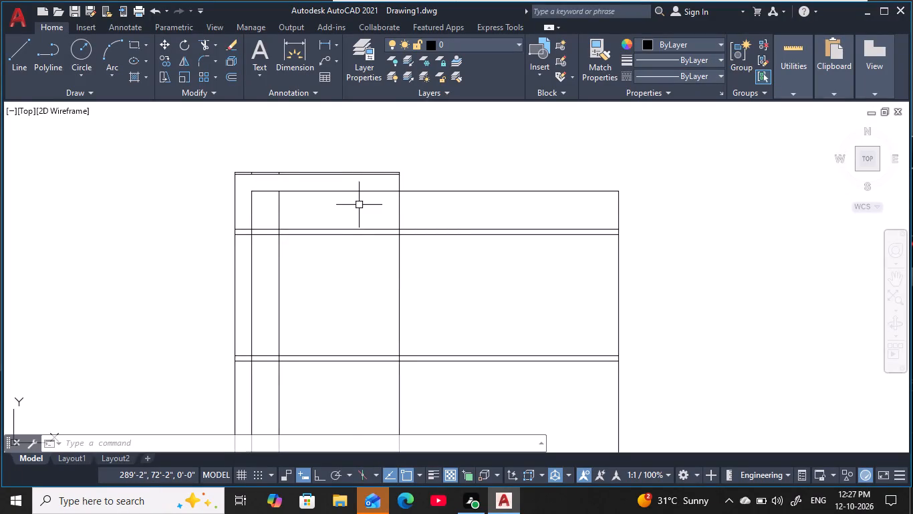
# Erase the two short vertical stubs left between the top double lines near the upper-left corner.
pyautogui.scroll(1, 368, 208)
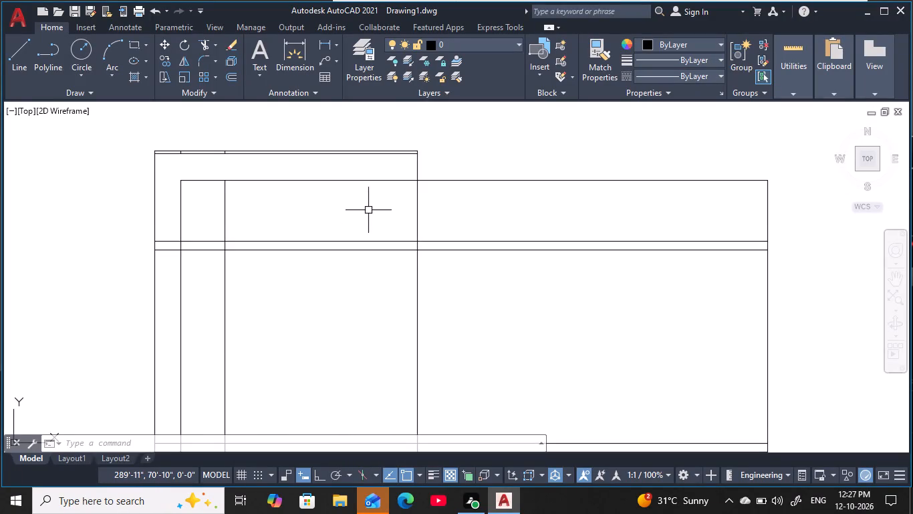
pyautogui.moveTo(368, 210); pyautogui.dragTo(366, 199, button='middle')
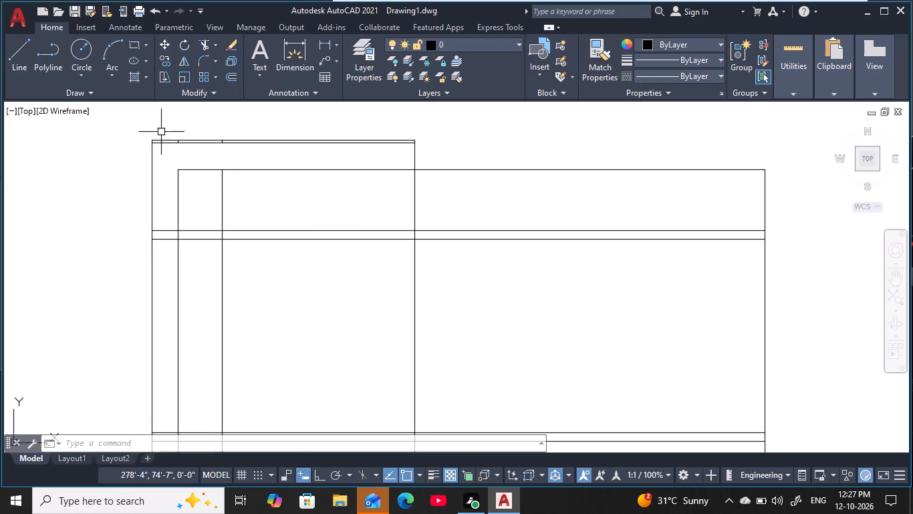
pyautogui.click(160, 132)
pyautogui.click(253, 155)
pyautogui.write('e')
pyautogui.press('space')
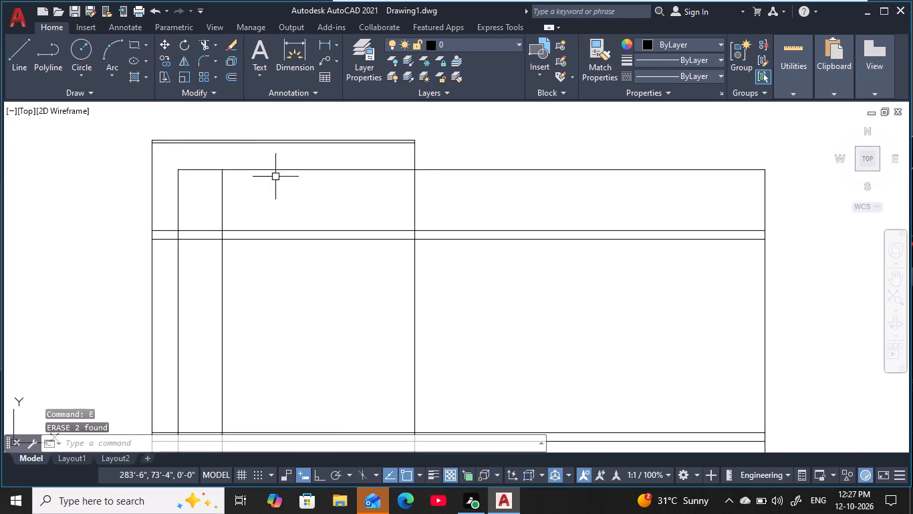
# Erase the long horizontal line running between the short top double pair and the long double pair below it.
pyautogui.moveTo(275, 205); pyautogui.dragTo(269, 174, button='middle')
pyautogui.press('Escape')
pyautogui.press('Escape')
pyautogui.press('Escape')
pyautogui.press('Escape')
pyautogui.press('Escape')
pyautogui.press('Escape')
pyautogui.press('Escape')
pyautogui.press('Escape')
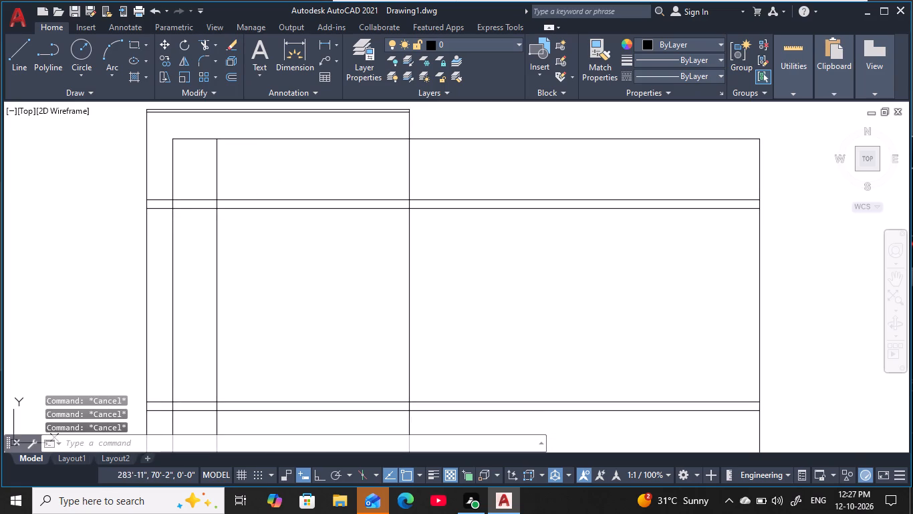
pyautogui.press('Escape')
pyautogui.scroll(-3, 255, 185)
pyautogui.moveTo(294, 268); pyautogui.dragTo(380, 279, button='middle')
pyautogui.scroll(1, 379, 277)
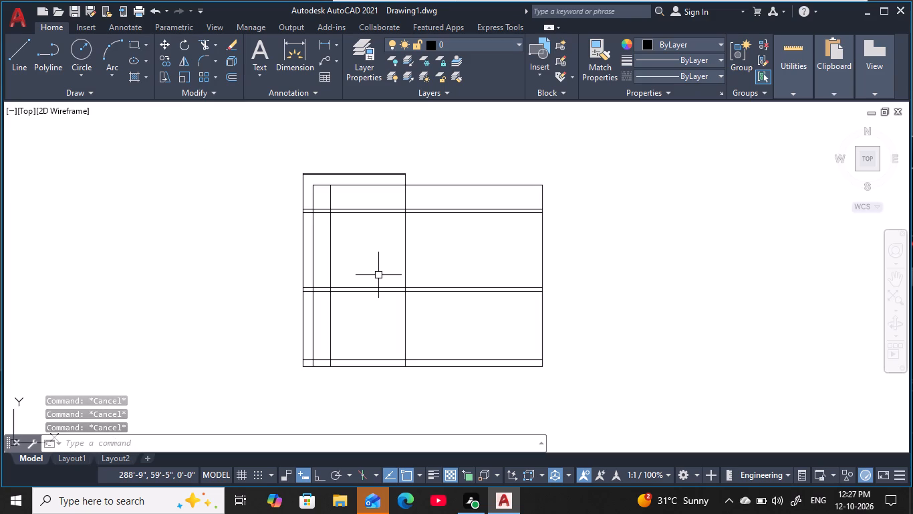
pyautogui.moveTo(384, 275); pyautogui.dragTo(367, 276, button='middle')
pyautogui.scroll(1, 362, 206)
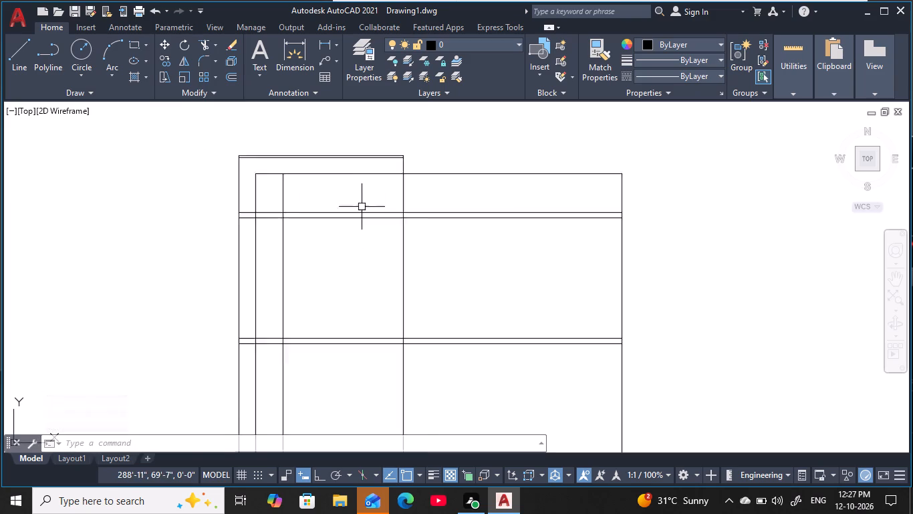
pyautogui.scroll(1, 362, 207)
pyautogui.moveTo(360, 215); pyautogui.dragTo(362, 257, button='middle')
pyautogui.press('Escape')
pyautogui.press('Escape')
pyautogui.moveTo(376, 223); pyautogui.dragTo(367, 216)
pyautogui.click(331, 189)
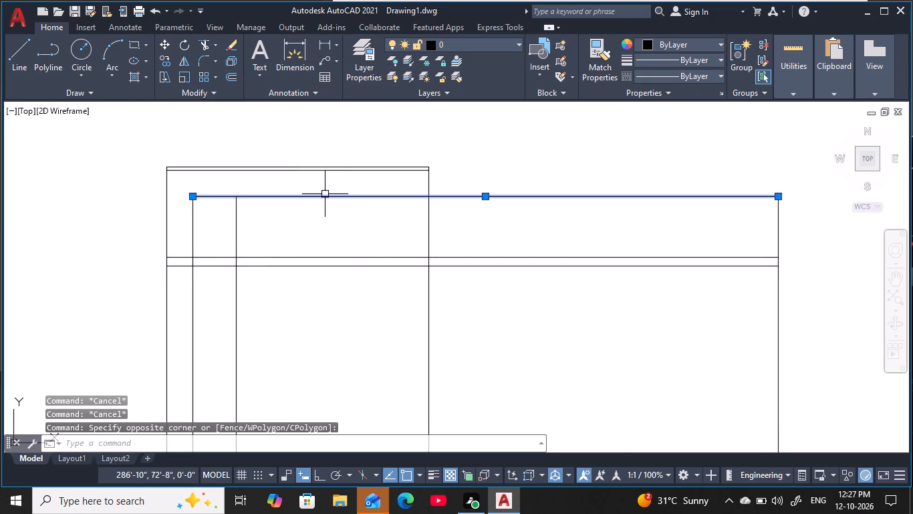
pyautogui.write('e')
pyautogui.press('space')
pyautogui.press('Escape')
pyautogui.press('Escape')
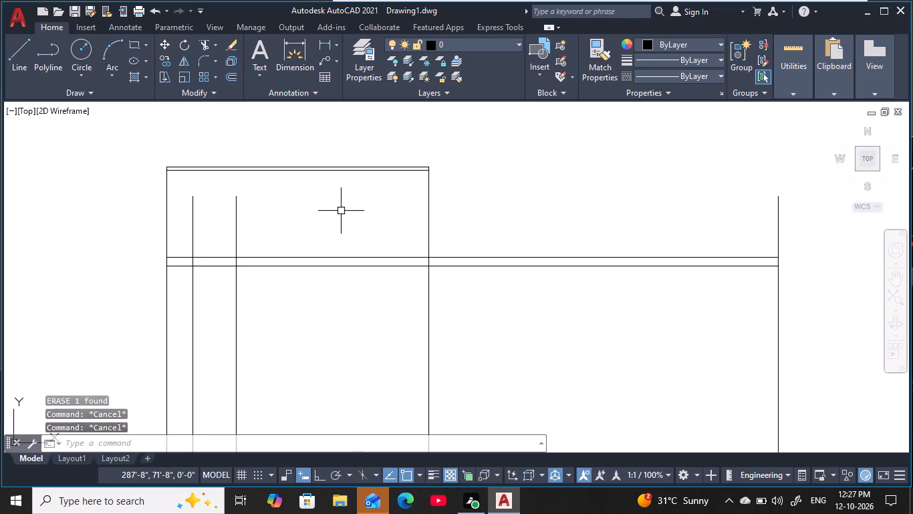
pyautogui.press('Escape')
pyautogui.press('Escape')
pyautogui.press('Escape')
# Erase the two short horizontal lines that close the top of the upper-left part of the grid.
pyautogui.click(352, 199)
pyautogui.click(294, 157)
pyautogui.press('e')
pyautogui.press('space')
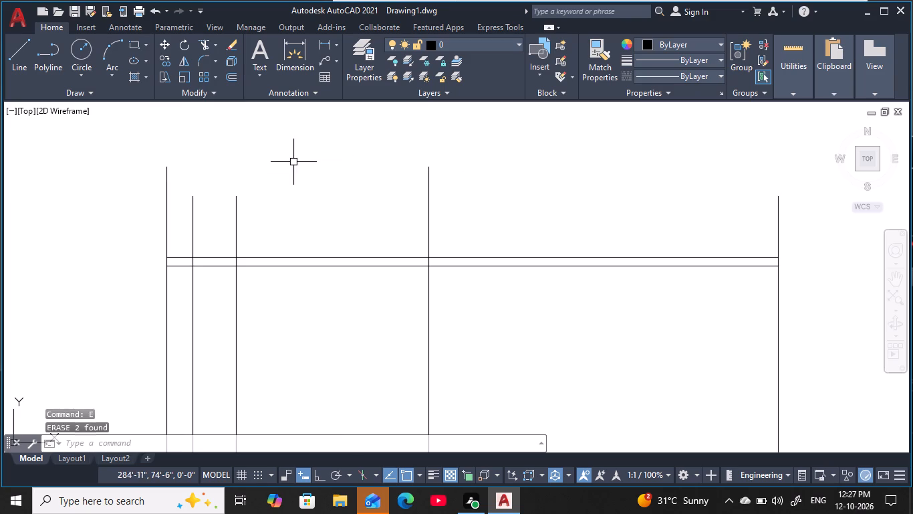
pyautogui.press('Escape')
pyautogui.press('Escape')
pyautogui.press('Escape')
pyautogui.press('Escape')
pyautogui.press('Escape')
# Offset the upper line of the topmost long double pair upward by 4'.
pyautogui.write('o')
pyautogui.press('space')
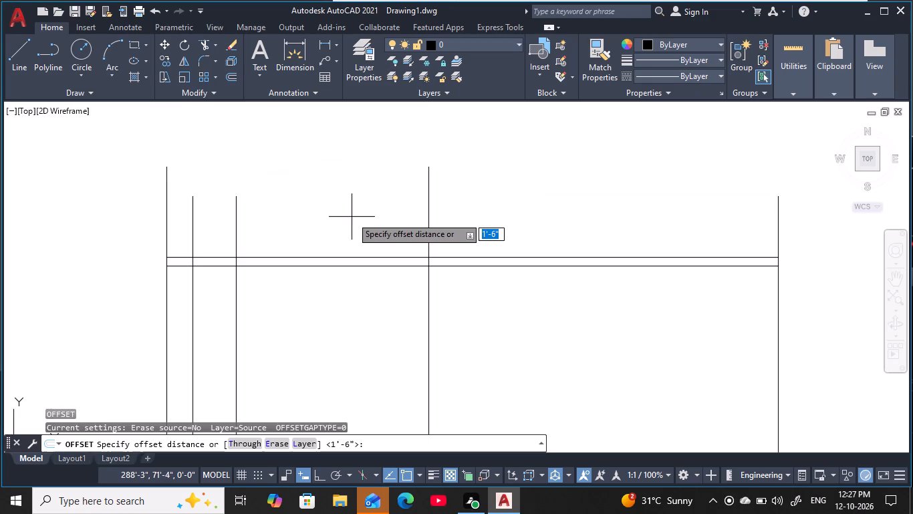
pyautogui.press('4')
pyautogui.press("'")
pyautogui.press('space')
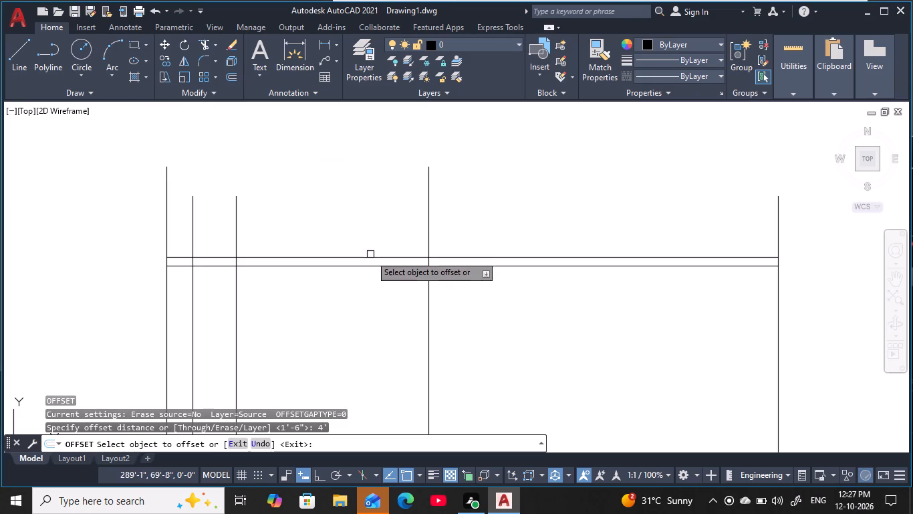
pyautogui.click(377, 256)
pyautogui.click(363, 160)
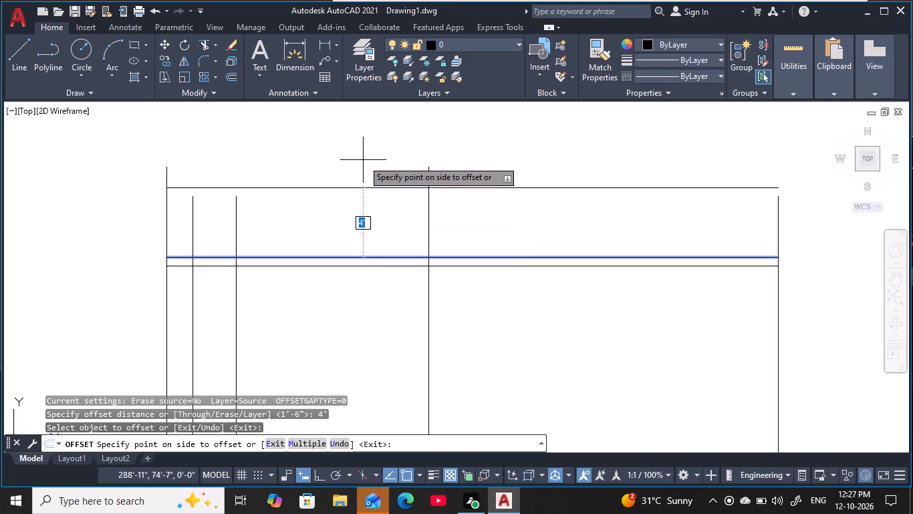
pyautogui.press('Escape')
pyautogui.press('Escape')
pyautogui.press('Escape')
pyautogui.press('Escape')
pyautogui.press('Escape')
pyautogui.press('Escape')
pyautogui.press('Escape')
pyautogui.press('Escape')
pyautogui.press('Escape')
pyautogui.press('Escape')
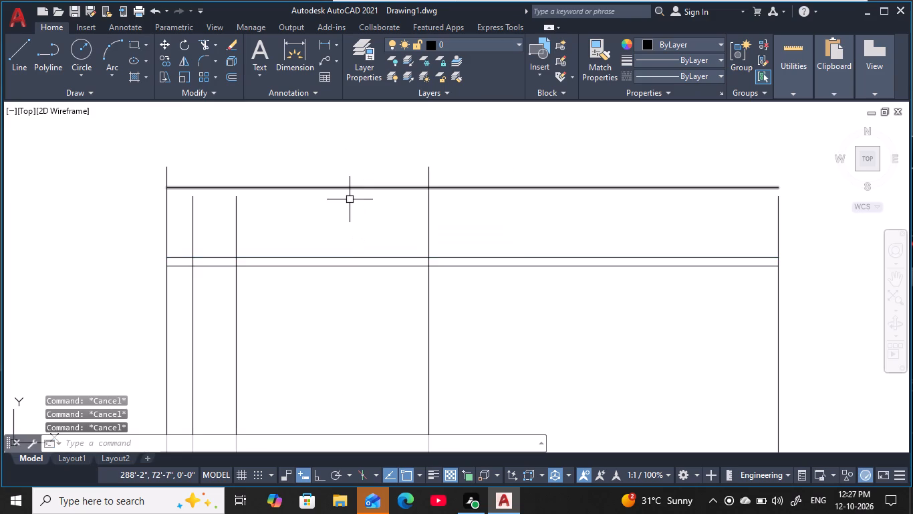
pyautogui.press('Escape')
pyautogui.press('Escape')
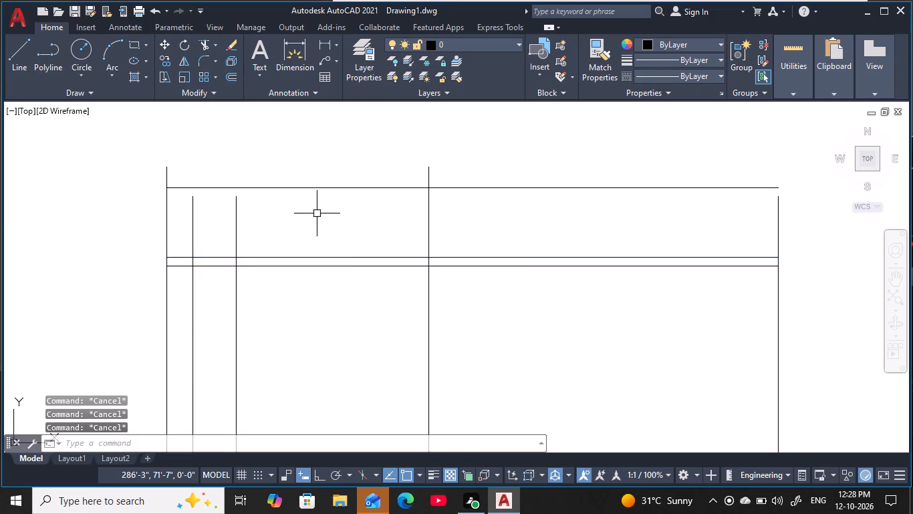
# Offset the new top horizontal line upward by 1'9".
pyautogui.scroll(-1, 319, 213)
pyautogui.moveTo(321, 220); pyautogui.dragTo(325, 237, button='middle')
pyautogui.press('Escape')
pyautogui.press('Escape')
pyautogui.write('o')
pyautogui.press('space')
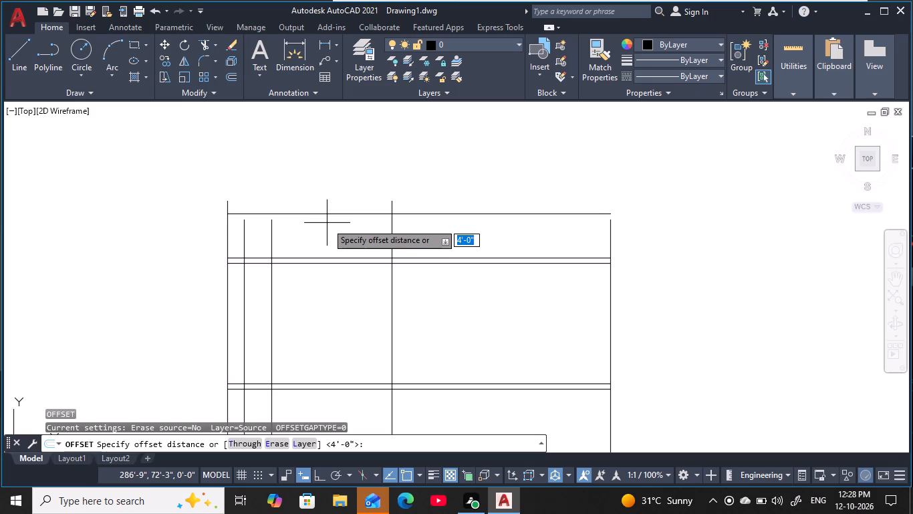
pyautogui.moveTo(323, 241); pyautogui.dragTo(329, 224, button='middle')
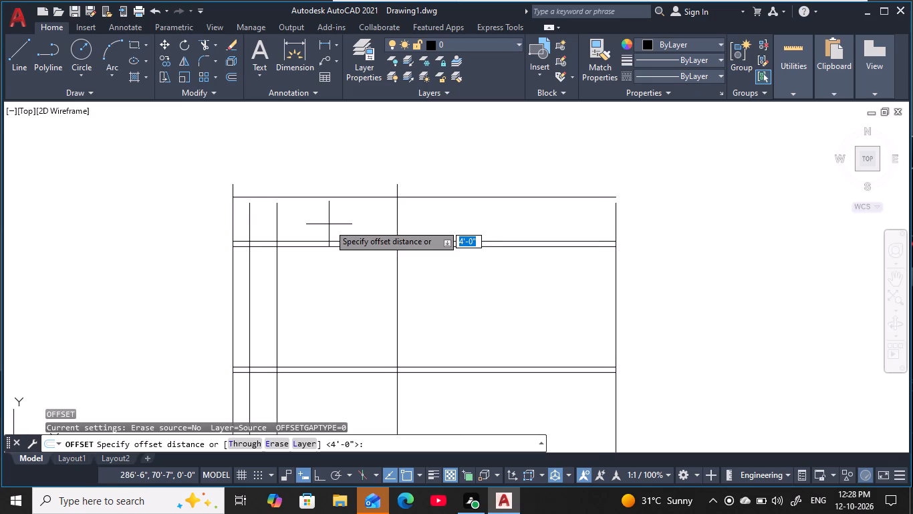
pyautogui.press('1')
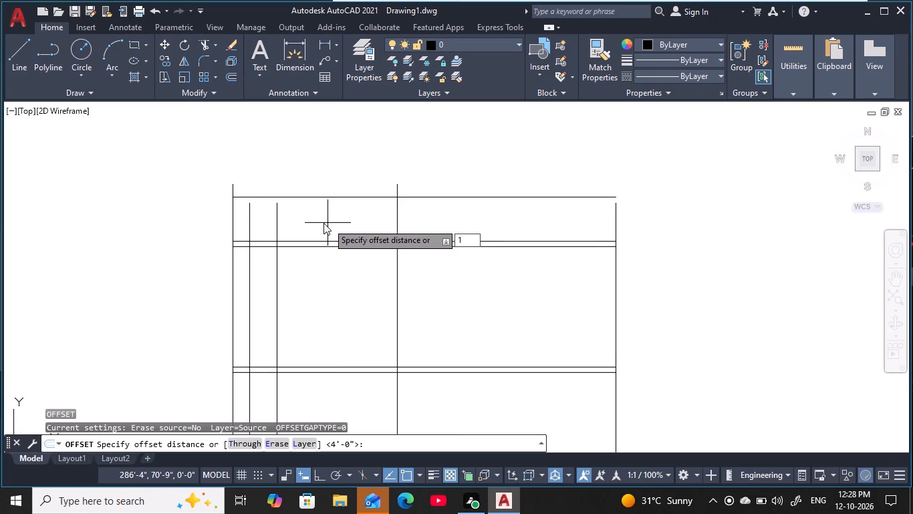
pyautogui.press("'")
pyautogui.write('9')
pyautogui.press('space')
pyautogui.click(342, 197)
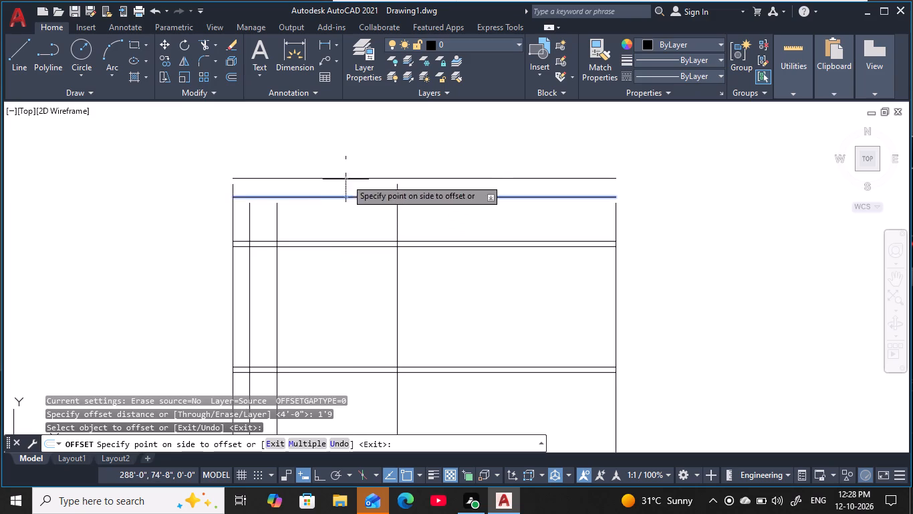
pyautogui.click(352, 136)
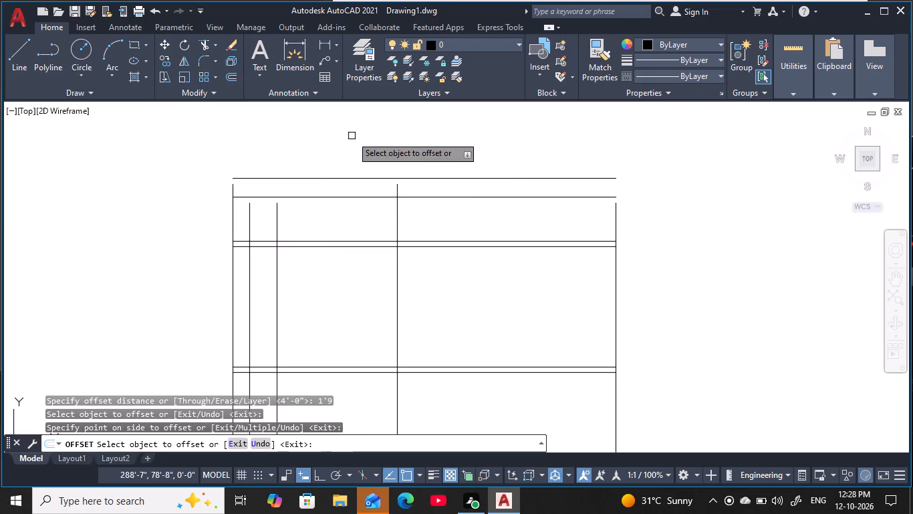
pyautogui.press('Escape')
pyautogui.press('Escape')
pyautogui.press('Escape')
pyautogui.press('Escape')
pyautogui.press('Escape')
# Offset the topmost horizontal line upward by 2" to form a double line.
pyautogui.write('o 2')
pyautogui.press('space')
pyautogui.click(360, 177)
pyautogui.click(351, 135)
pyautogui.press('Escape')
pyautogui.press('Escape')
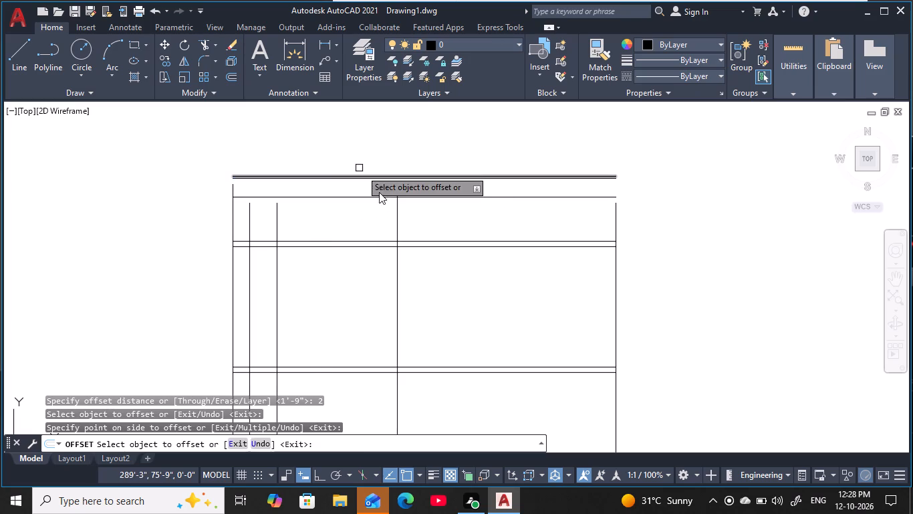
pyautogui.press('Escape')
pyautogui.press('Escape')
pyautogui.scroll(1, 392, 190)
pyautogui.press('Escape')
pyautogui.press('Escape')
pyautogui.press('Escape')
pyautogui.press('Escape')
pyautogui.press('Escape')
# Extend the second and third vertical lines from the left up to the single horizontal line below the top double line.
pyautogui.moveTo(422, 192); pyautogui.dragTo(414, 175, button='middle')
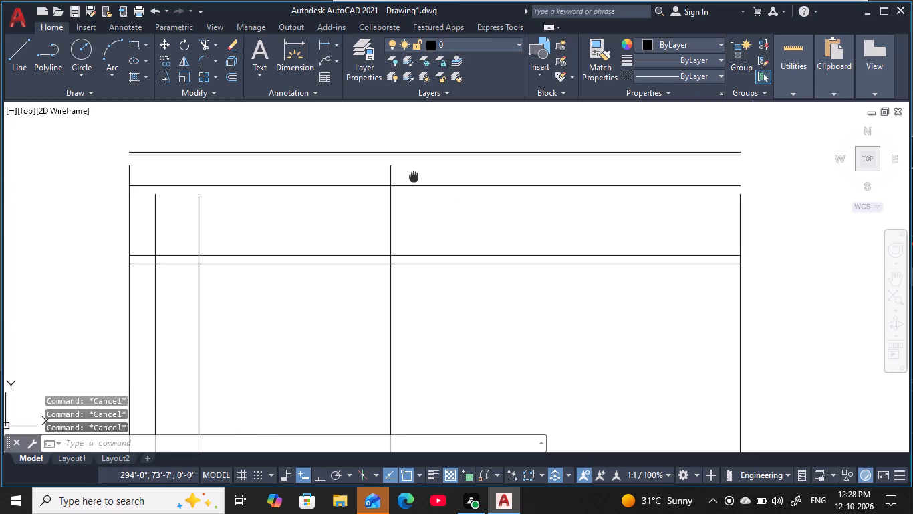
pyautogui.moveTo(414, 175); pyautogui.dragTo(413, 175, button='middle')
pyautogui.press('Escape')
pyautogui.press('Escape')
pyautogui.press('Escape')
pyautogui.press('Escape')
pyautogui.press('Escape')
pyautogui.press('Escape')
pyautogui.press('Escape')
pyautogui.press('Escape')
pyautogui.press('Escape')
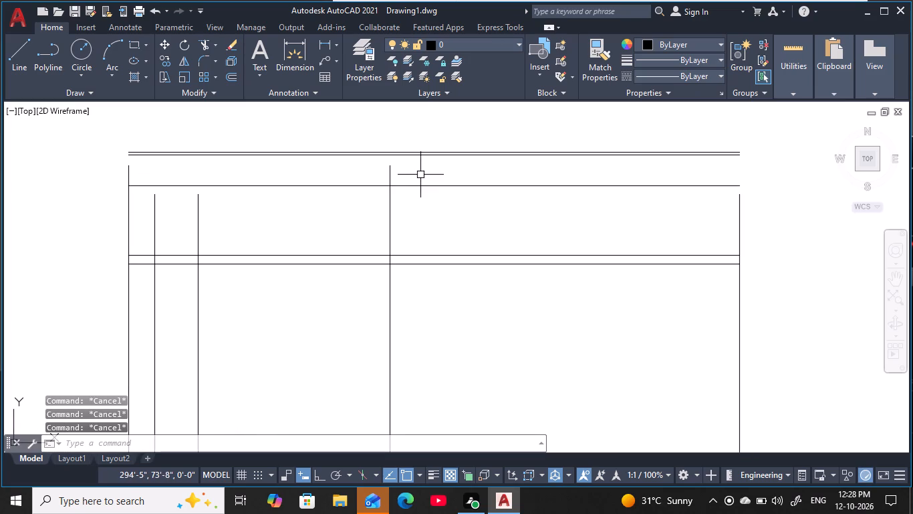
pyautogui.write('ex')
pyautogui.press('space')
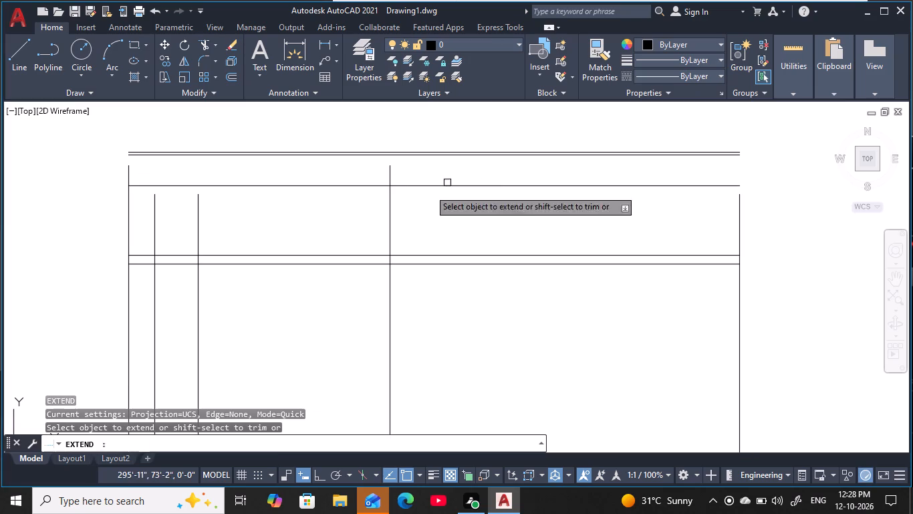
pyautogui.click(153, 203)
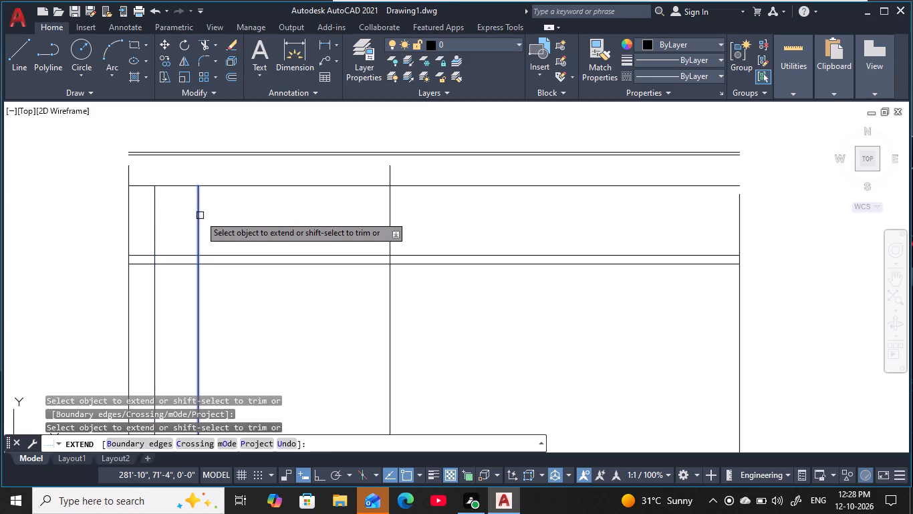
pyautogui.click(199, 216)
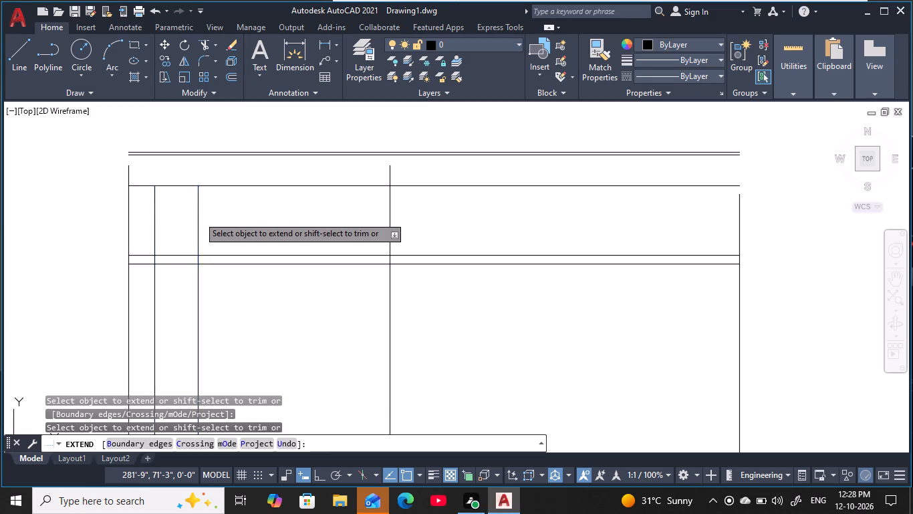
# Extend the leftmost vertical to the topmost line, and the rightmost and middle verticals to the lower line of the top pair.
pyautogui.click(128, 173)
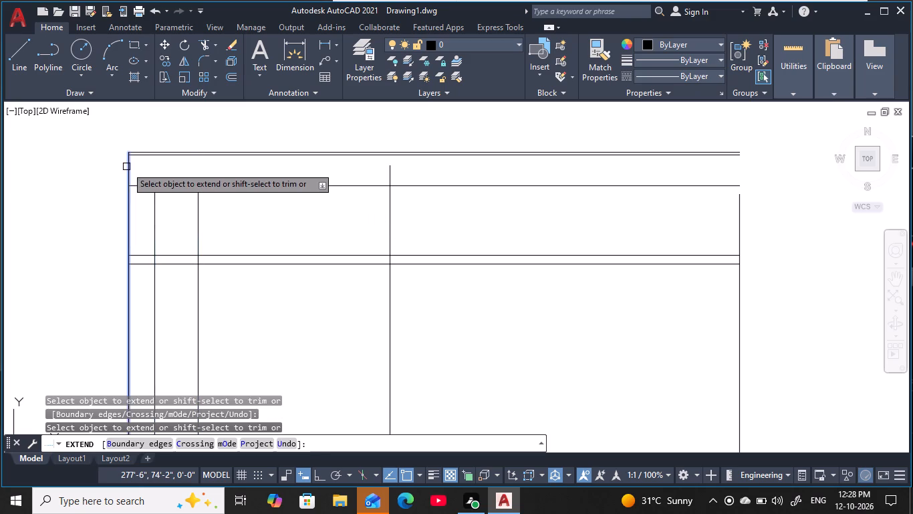
pyautogui.click(130, 169)
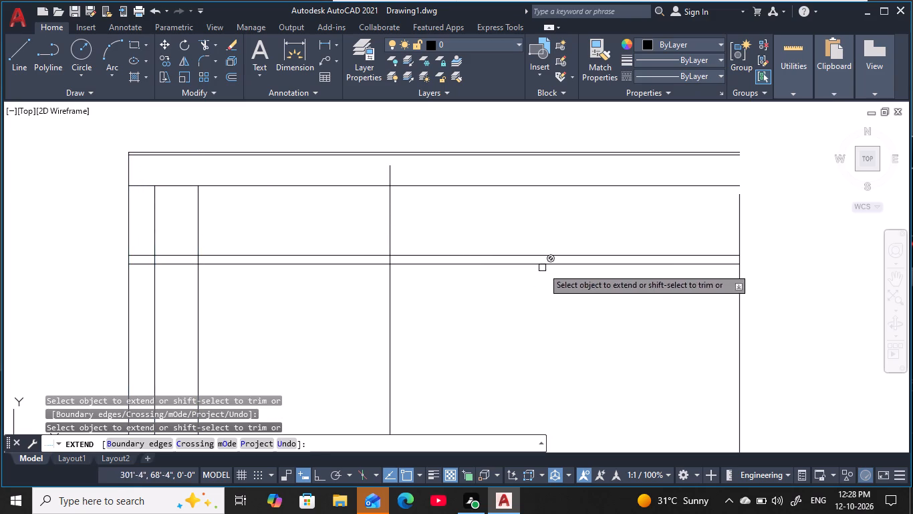
pyautogui.click(745, 214)
pyautogui.click(732, 224)
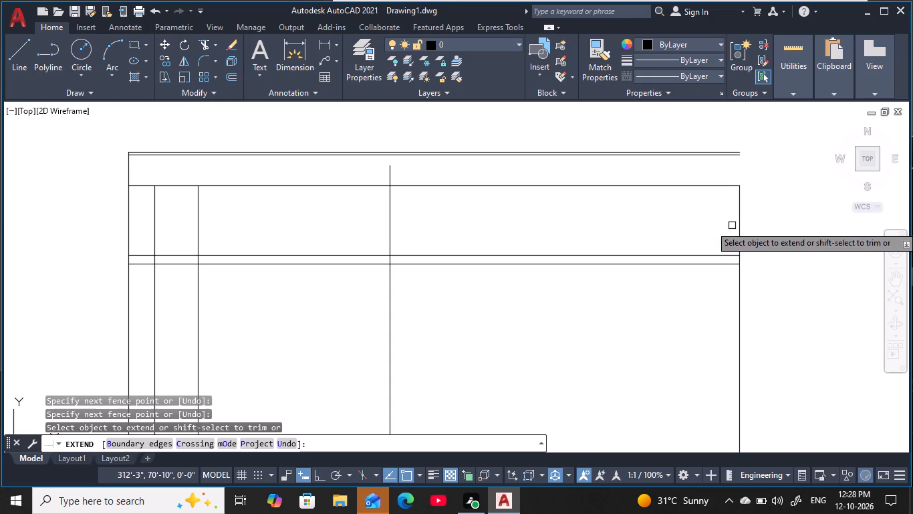
pyautogui.click(741, 220)
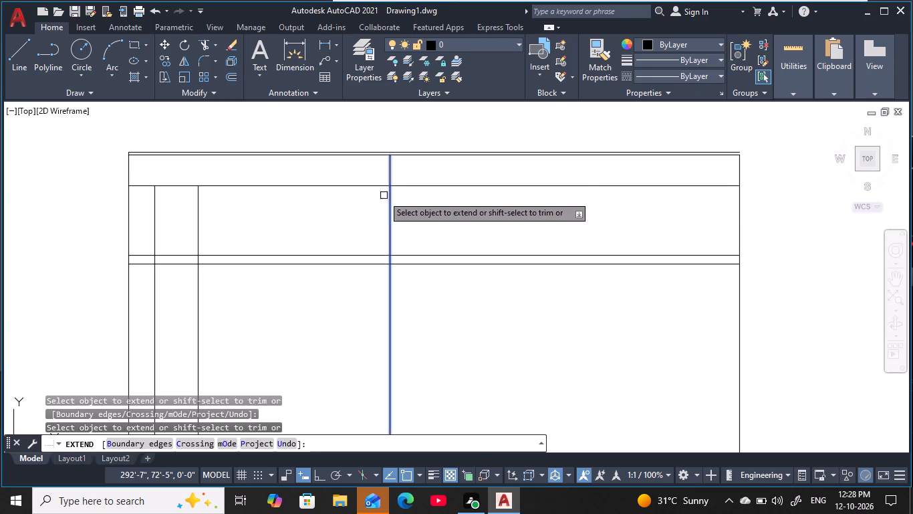
pyautogui.click(390, 181)
pyautogui.press('Escape')
pyautogui.press('Escape')
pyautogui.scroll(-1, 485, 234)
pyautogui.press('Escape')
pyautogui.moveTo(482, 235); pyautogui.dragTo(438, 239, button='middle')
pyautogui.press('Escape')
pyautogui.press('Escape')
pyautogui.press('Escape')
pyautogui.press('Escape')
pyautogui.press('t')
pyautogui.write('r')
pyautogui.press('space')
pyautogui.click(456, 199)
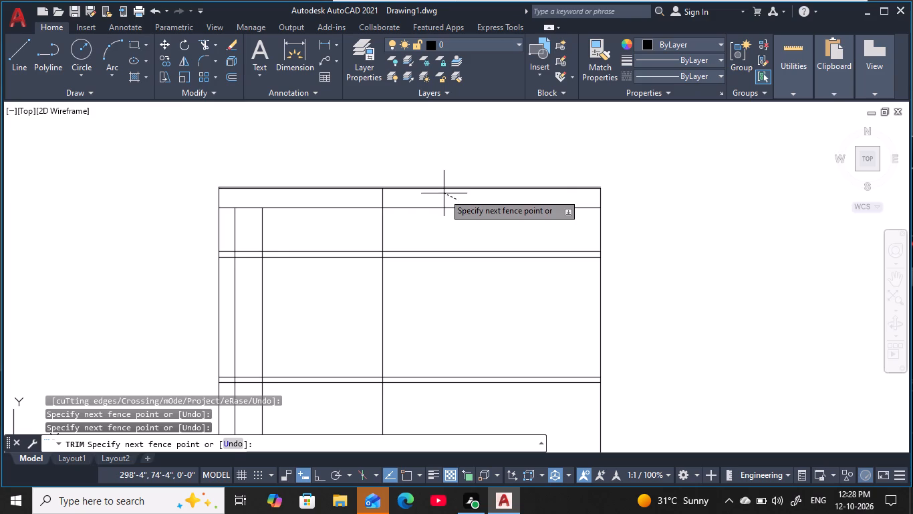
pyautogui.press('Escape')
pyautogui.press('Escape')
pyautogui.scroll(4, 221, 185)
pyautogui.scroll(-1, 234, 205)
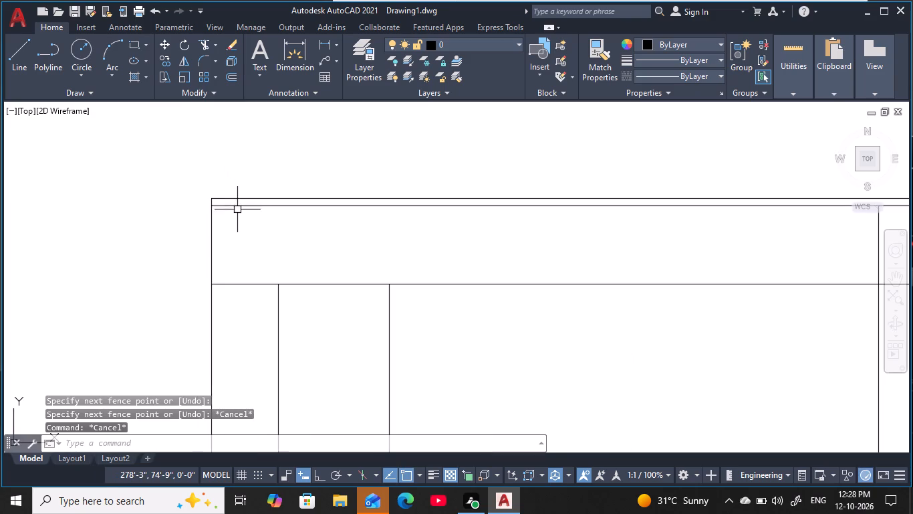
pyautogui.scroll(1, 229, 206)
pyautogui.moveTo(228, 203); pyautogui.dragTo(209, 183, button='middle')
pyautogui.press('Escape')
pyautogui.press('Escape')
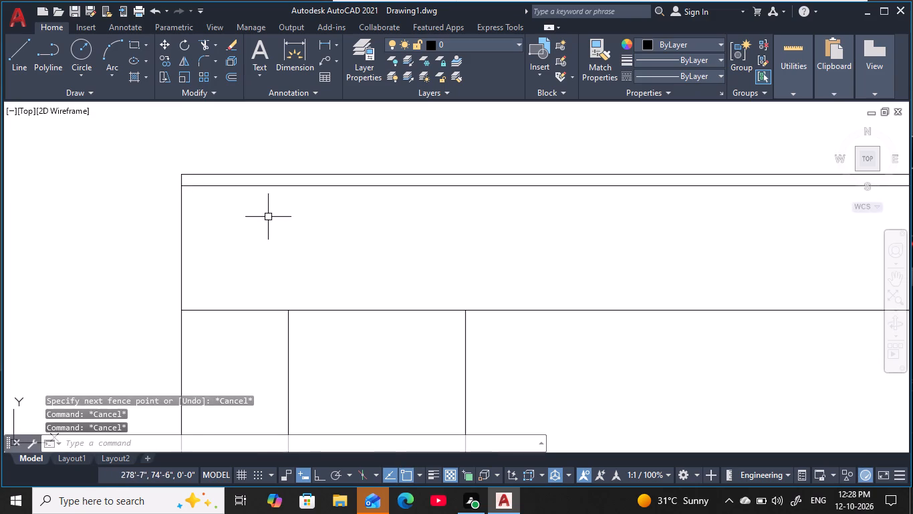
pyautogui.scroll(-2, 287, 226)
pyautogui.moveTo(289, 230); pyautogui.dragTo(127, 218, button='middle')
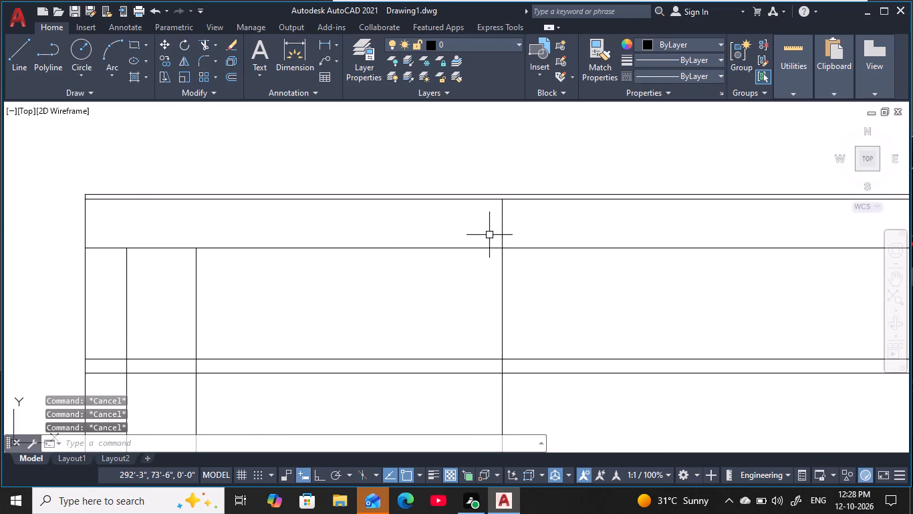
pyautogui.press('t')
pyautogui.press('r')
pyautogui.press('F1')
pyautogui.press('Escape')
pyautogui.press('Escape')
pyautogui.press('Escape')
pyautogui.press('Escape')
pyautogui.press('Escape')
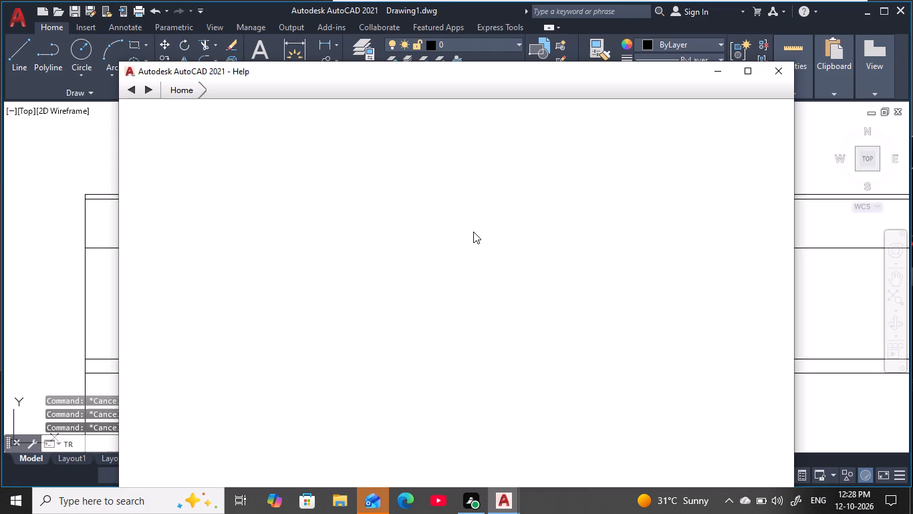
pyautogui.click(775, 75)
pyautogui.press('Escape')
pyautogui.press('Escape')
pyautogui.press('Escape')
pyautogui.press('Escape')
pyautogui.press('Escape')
# Extend the middle vertical line across the 2" gap to the topmost horizontal line.
pyautogui.write('ex')
pyautogui.press('space')
pyautogui.click(503, 233)
pyautogui.press('Escape')
# Trim both lines of the topmost double line away to the right of the middle vertical.
pyautogui.scroll(-1, 585, 232)
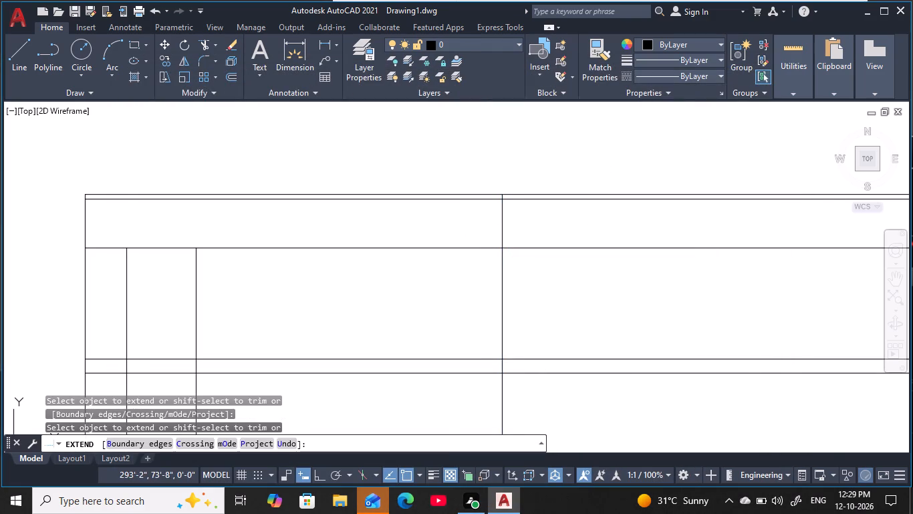
pyautogui.moveTo(583, 232); pyautogui.dragTo(463, 216, button='middle')
pyautogui.press('Escape')
pyautogui.press('Escape')
pyautogui.press('Escape')
pyautogui.press('Escape')
pyautogui.press('t')
pyautogui.press('r')
pyautogui.press('space')
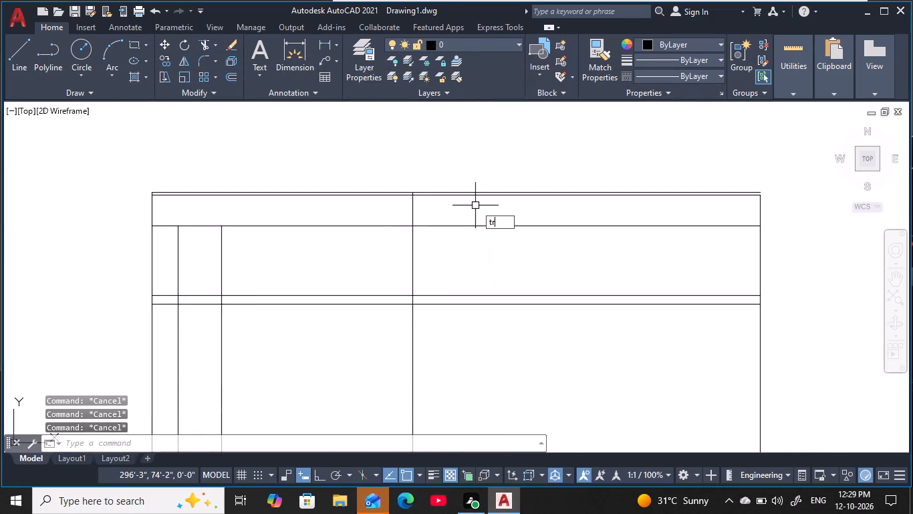
pyautogui.click(567, 194)
pyautogui.click(562, 199)
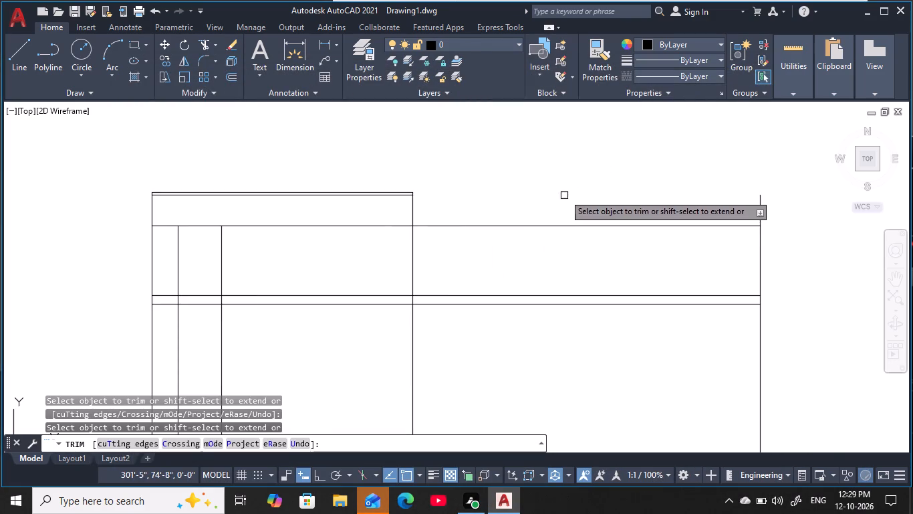
# Trim the stub of the rightmost vertical that sticks up above the single horizontal line.
pyautogui.scroll(-2, 577, 185)
pyautogui.moveTo(579, 187); pyautogui.dragTo(545, 189, button='middle')
pyautogui.scroll(3, 613, 197)
pyautogui.click(638, 191)
pyautogui.click(607, 194)
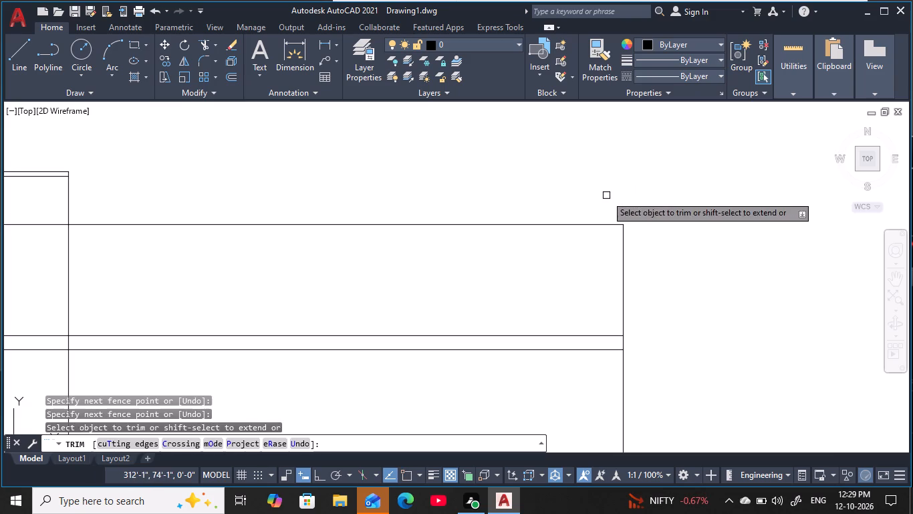
pyautogui.scroll(-2, 609, 194)
pyautogui.moveTo(609, 194); pyautogui.dragTo(664, 206, button='middle')
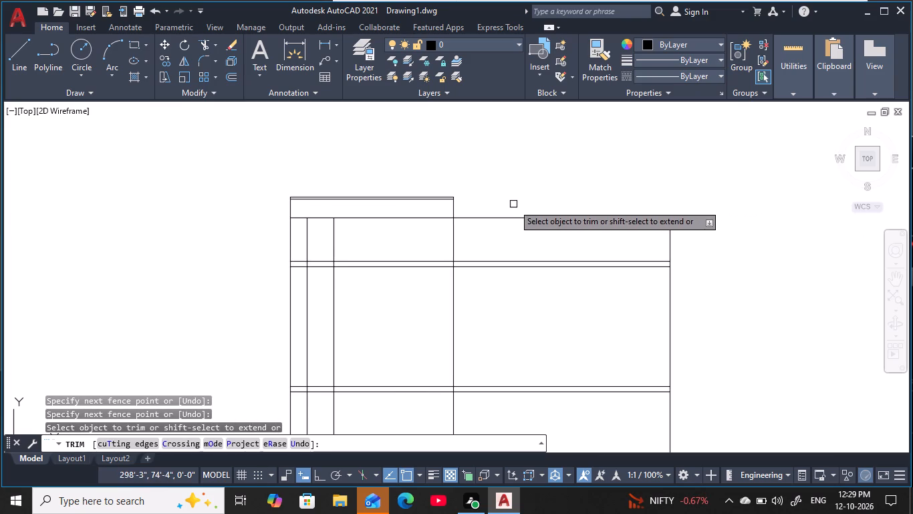
pyautogui.moveTo(493, 217); pyautogui.dragTo(487, 186, button='middle')
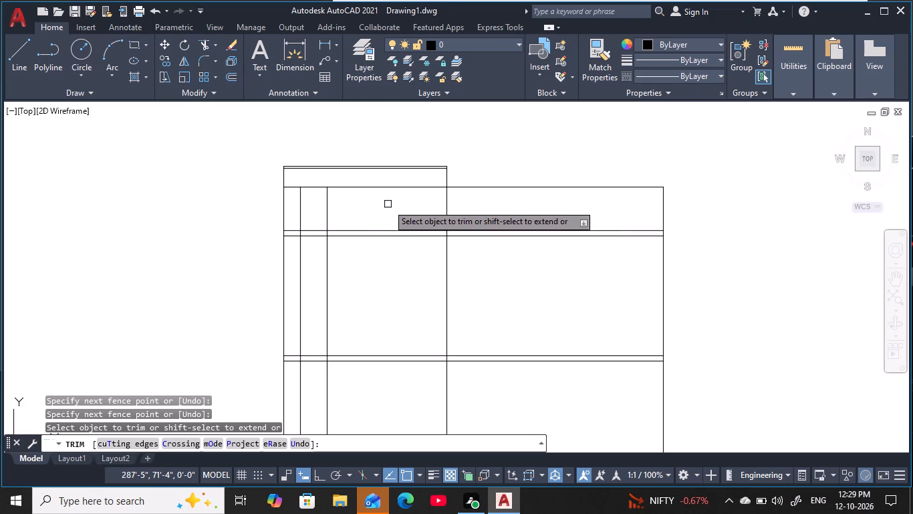
pyautogui.moveTo(392, 198); pyautogui.dragTo(395, 221, button='middle')
pyautogui.scroll(1, 395, 221)
pyautogui.press('Escape')
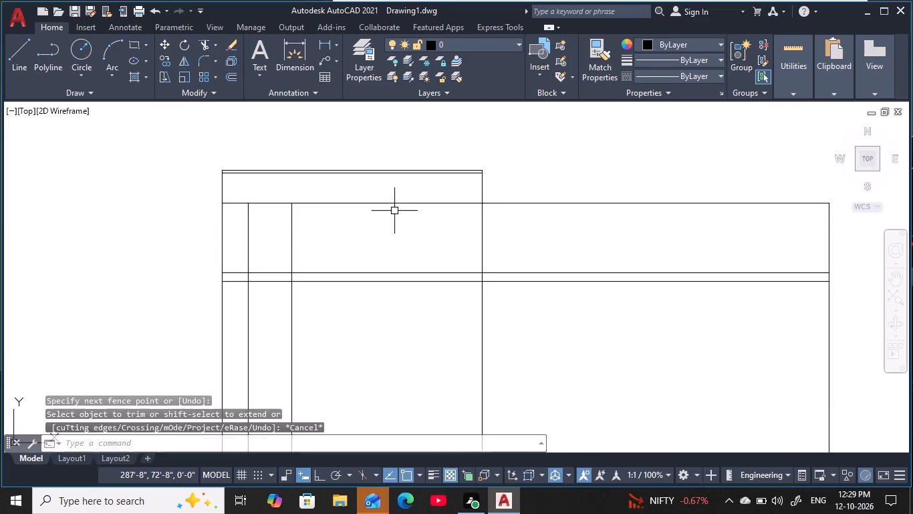
pyautogui.press('Escape')
pyautogui.press('Escape')
pyautogui.press('Escape')
pyautogui.press('Escape')
pyautogui.press('Escape')
# Trim the single horizontal line below the top pair away between the leftmost and middle verticals, section by section.
pyautogui.press('t')
pyautogui.press('r')
pyautogui.press('space')
pyautogui.click(382, 213)
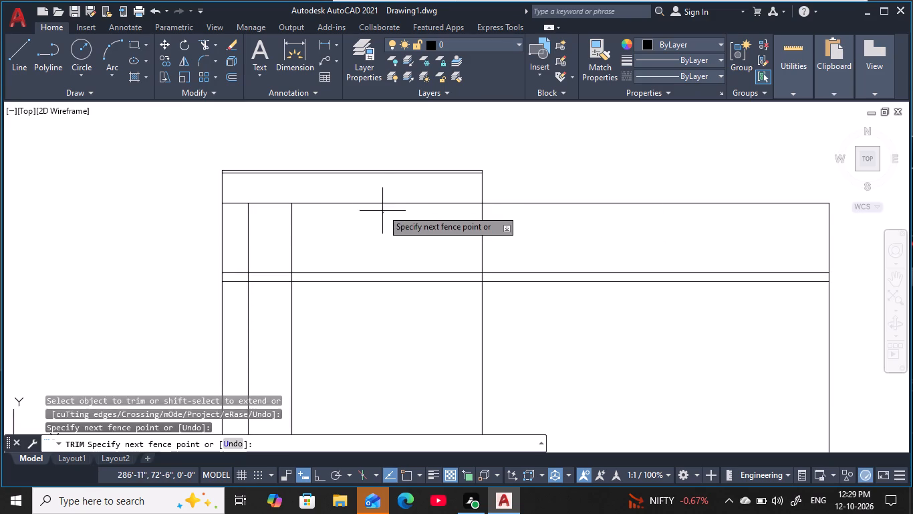
pyautogui.click(372, 213)
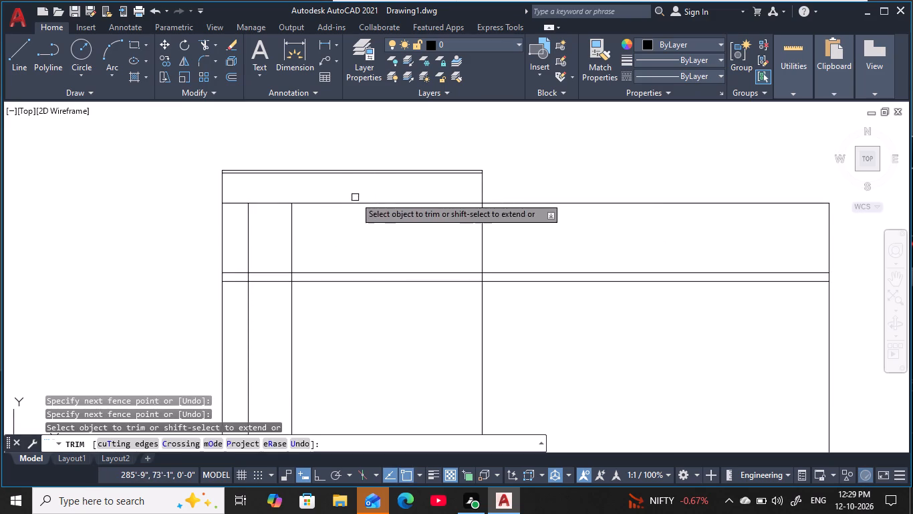
pyautogui.click(351, 193)
pyautogui.click(348, 215)
pyautogui.moveTo(324, 203); pyautogui.dragTo(381, 215, button='middle')
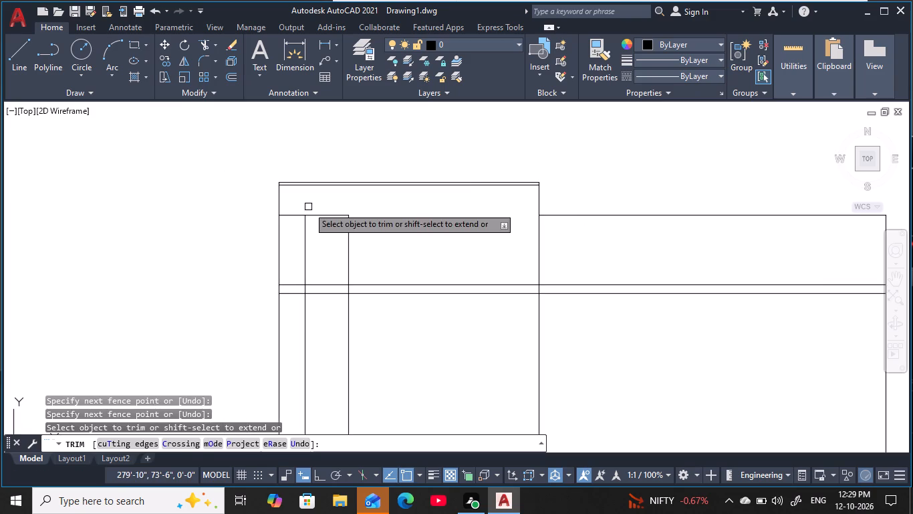
pyautogui.scroll(2, 308, 207)
pyautogui.click(350, 246)
pyautogui.click(334, 219)
pyautogui.click(283, 236)
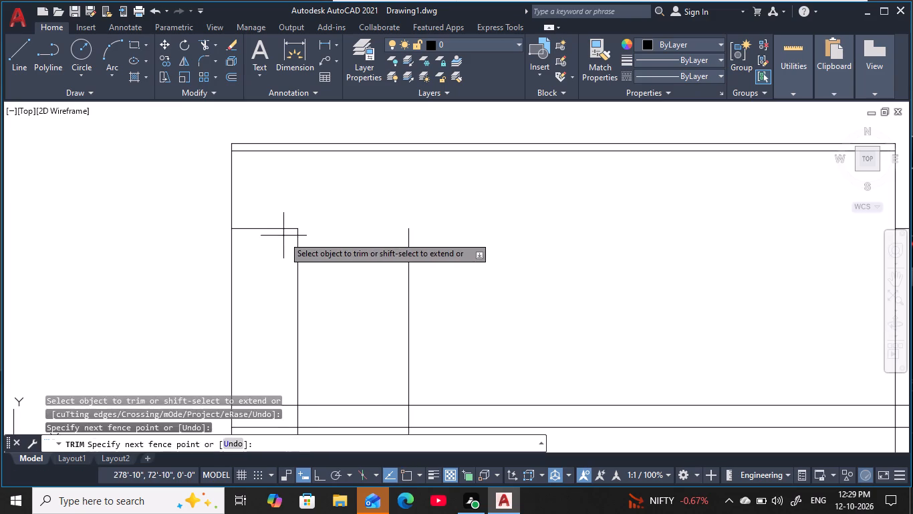
pyautogui.click(283, 221)
pyautogui.scroll(-1, 388, 222)
pyautogui.moveTo(387, 223); pyautogui.dragTo(321, 224, button='middle')
pyautogui.press('Escape')
pyautogui.press('Escape')
pyautogui.press('Escape')
pyautogui.press('Escape')
pyautogui.press('Escape')
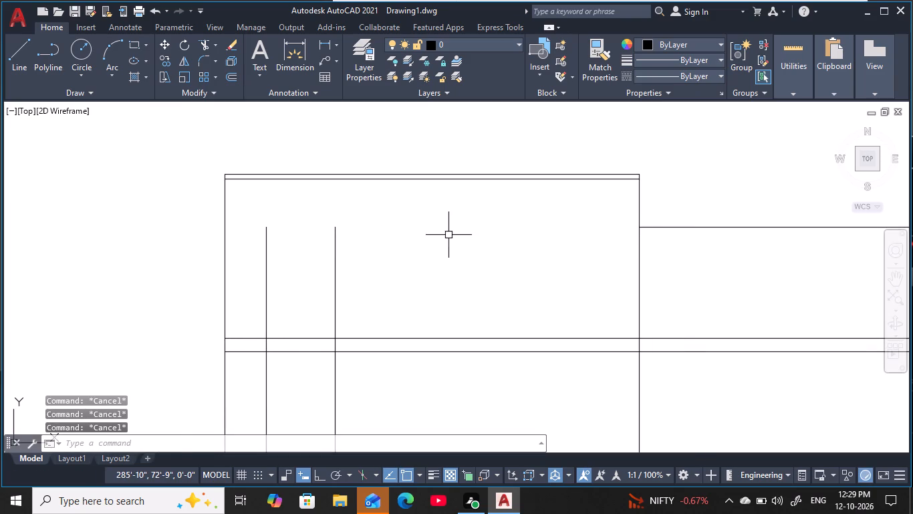
pyautogui.moveTo(420, 236); pyautogui.dragTo(316, 218, button='middle')
pyautogui.press('Escape')
pyautogui.scroll(-1, 327, 218)
pyautogui.press('Escape')
pyautogui.moveTo(339, 221); pyautogui.dragTo(330, 230, button='middle')
pyautogui.press('Escape')
pyautogui.press('Escape')
pyautogui.press('Escape')
pyautogui.press('Escape')
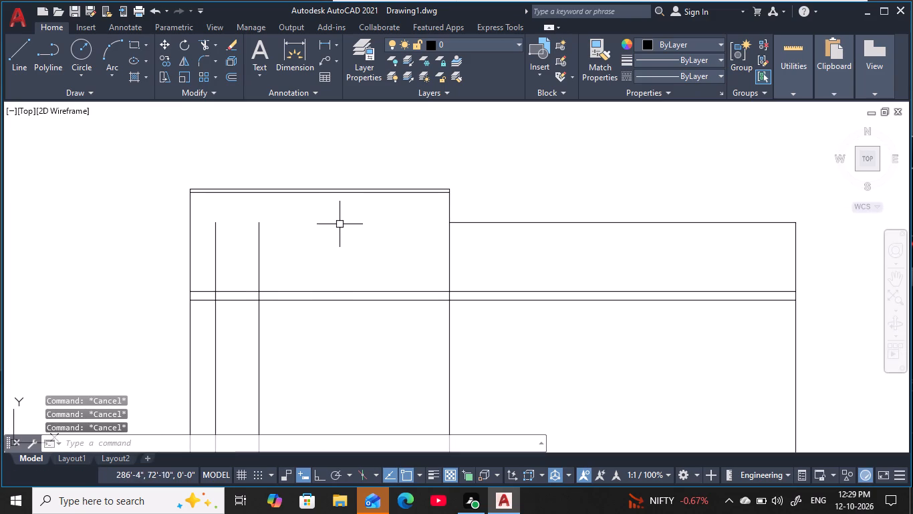
# Offset the lower line of the top pair downward by 1'6".
pyautogui.press('o')
pyautogui.press('space')
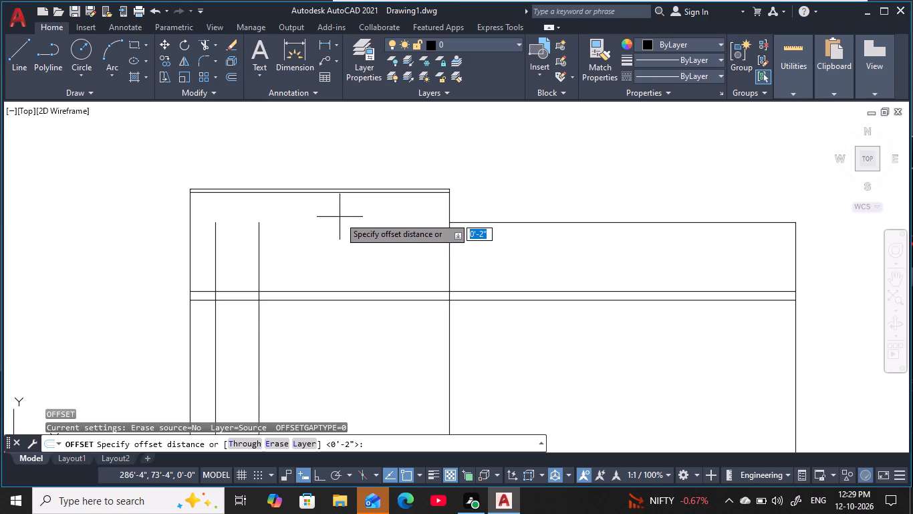
pyautogui.press('1')
pyautogui.press("'")
pyautogui.write('6')
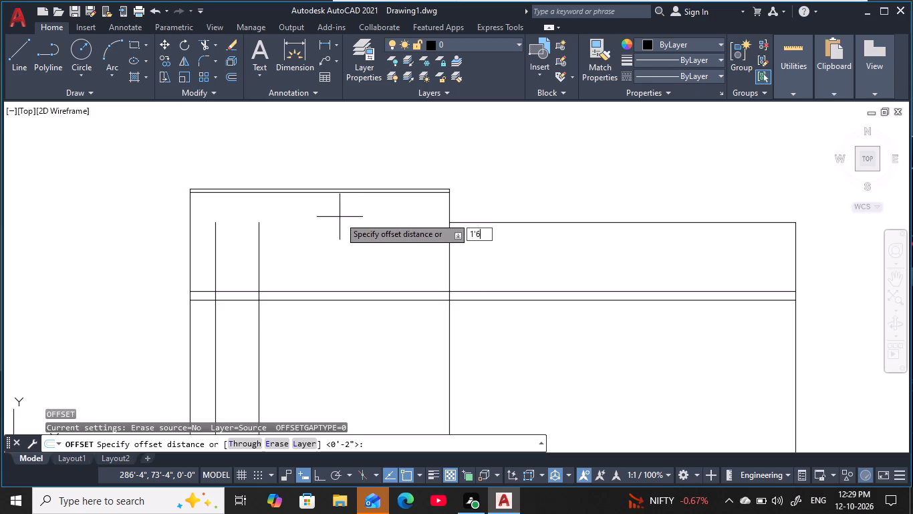
pyautogui.press('space')
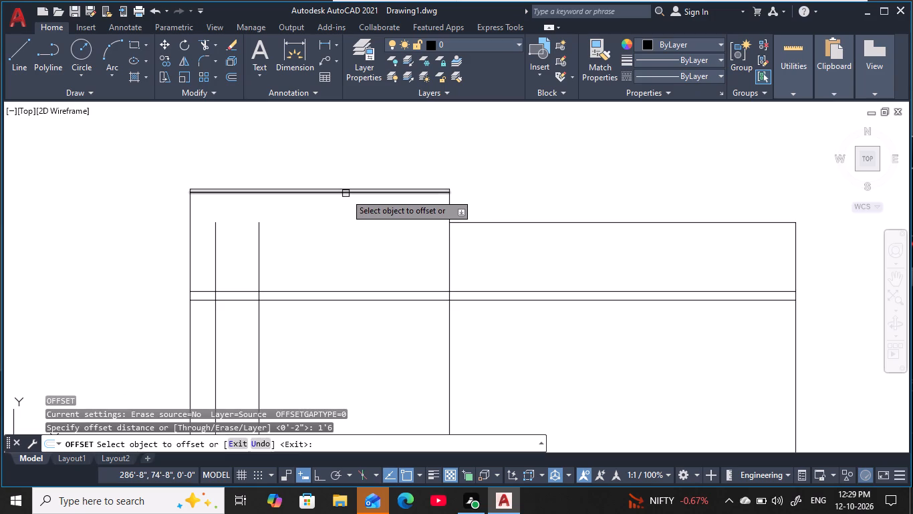
pyautogui.click(346, 193)
pyautogui.click(366, 249)
pyautogui.press('Escape')
pyautogui.press('Escape')
pyautogui.press('Escape')
pyautogui.press('Escape')
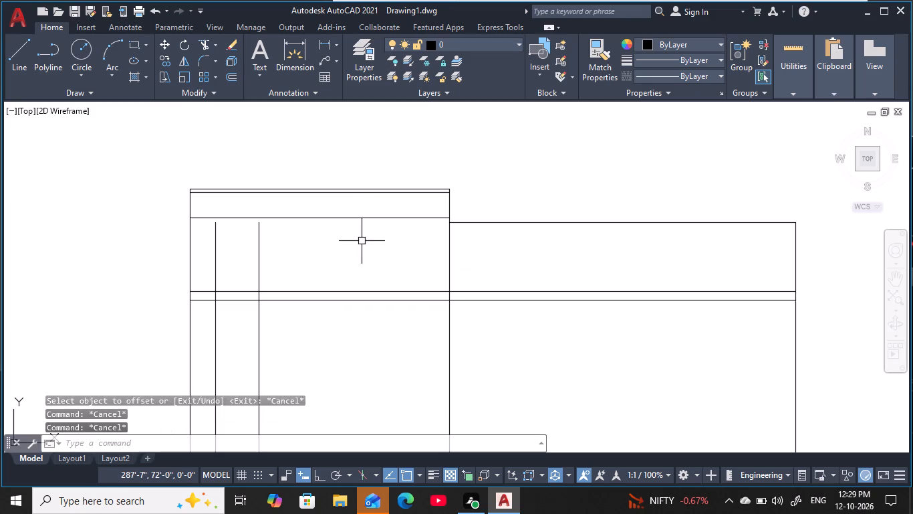
pyautogui.press('Escape')
pyautogui.press('Escape')
pyautogui.press('Escape')
pyautogui.press('Escape')
# Extend the second and third verticals from the left up to the horizontal line 1'6" below the top pair.
pyautogui.press('e')
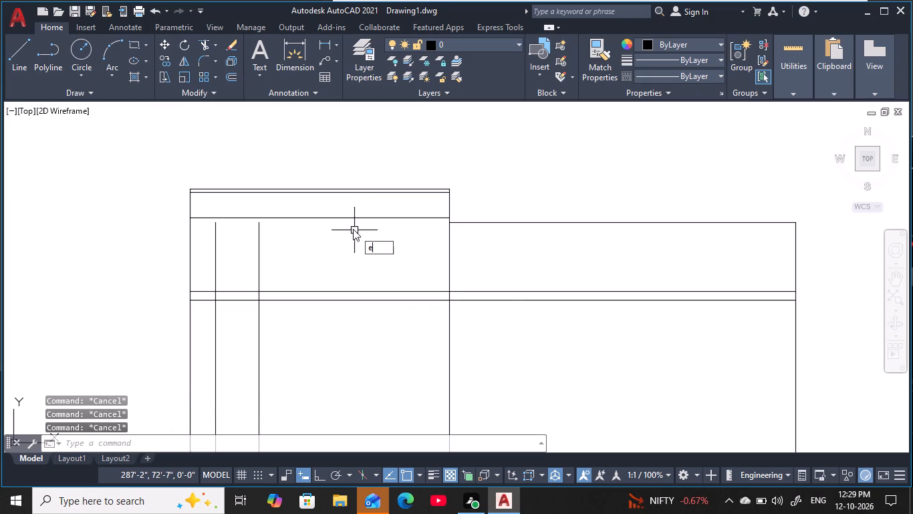
pyautogui.press('x')
pyautogui.press('space')
pyautogui.click(218, 233)
pyautogui.press('Escape')
pyautogui.press('Escape')
pyautogui.press('Escape')
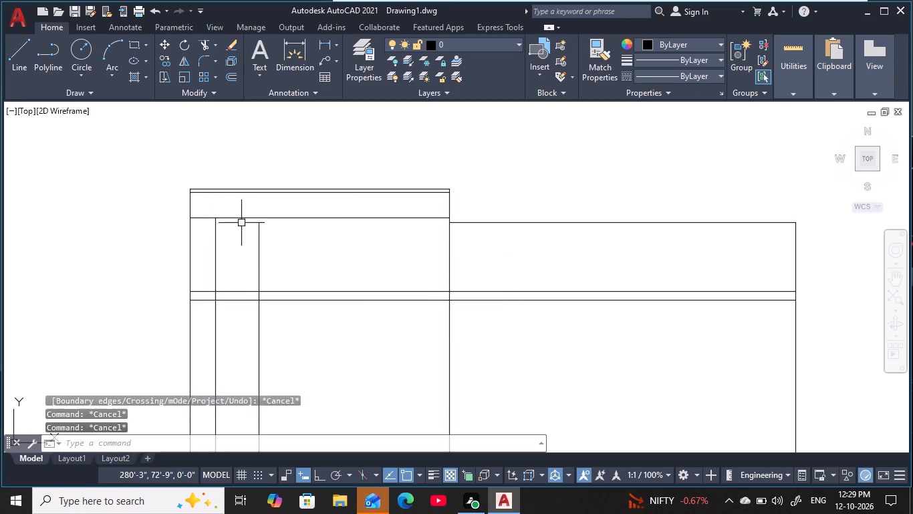
pyautogui.press('Escape')
pyautogui.press('Escape')
pyautogui.press('Escape')
pyautogui.press('space')
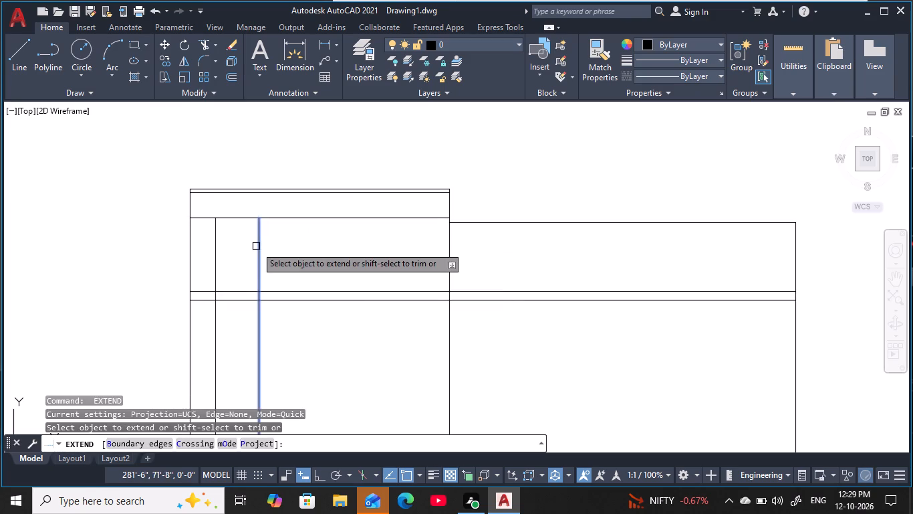
pyautogui.click(256, 247)
pyautogui.press('Escape')
pyautogui.press('Escape')
pyautogui.press('Escape')
pyautogui.press('Escape')
pyautogui.press('Escape')
pyautogui.press('Escape')
pyautogui.press('Escape')
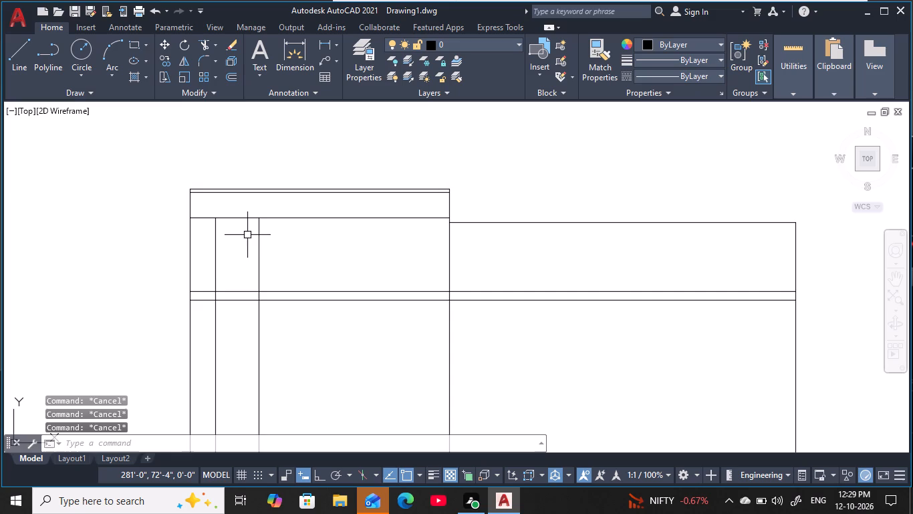
# Trim the horizontal line 1'6" below the top pair between the leftmost and second verticals.
pyautogui.write('tr')
pyautogui.press('space')
pyautogui.click(208, 211)
pyautogui.click(205, 231)
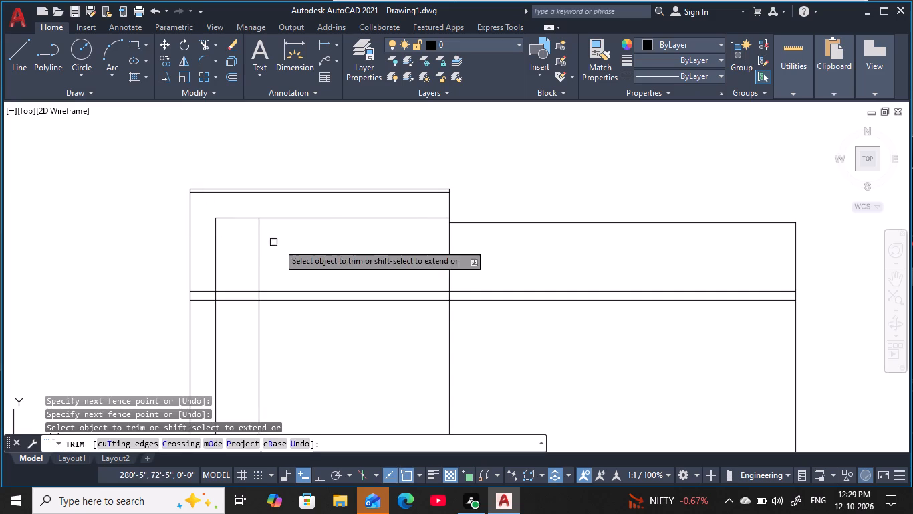
# Trim the upper interior double horizontal line away in every section between the leftmost and middle verticals.
pyautogui.scroll(-2, 313, 254)
pyautogui.moveTo(314, 254); pyautogui.dragTo(321, 229, button='middle')
pyautogui.scroll(4, 287, 234)
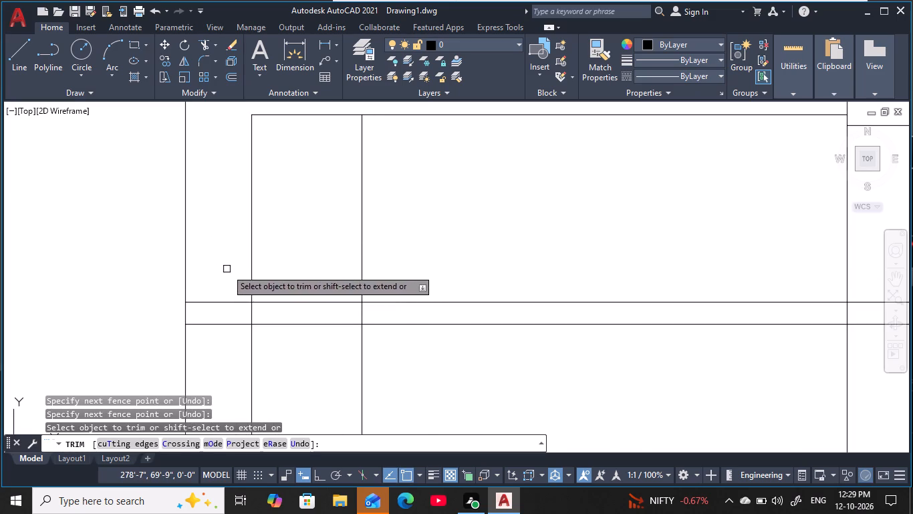
pyautogui.moveTo(227, 268); pyautogui.dragTo(271, 191, button='middle')
pyautogui.moveTo(265, 199); pyautogui.dragTo(253, 231)
pyautogui.click(245, 300)
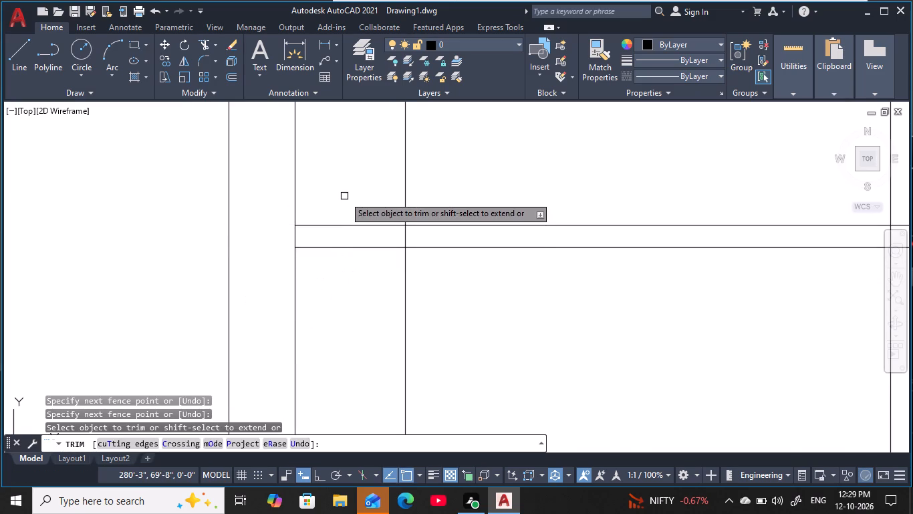
pyautogui.click(344, 196)
pyautogui.click(334, 277)
pyautogui.scroll(-4, 327, 262)
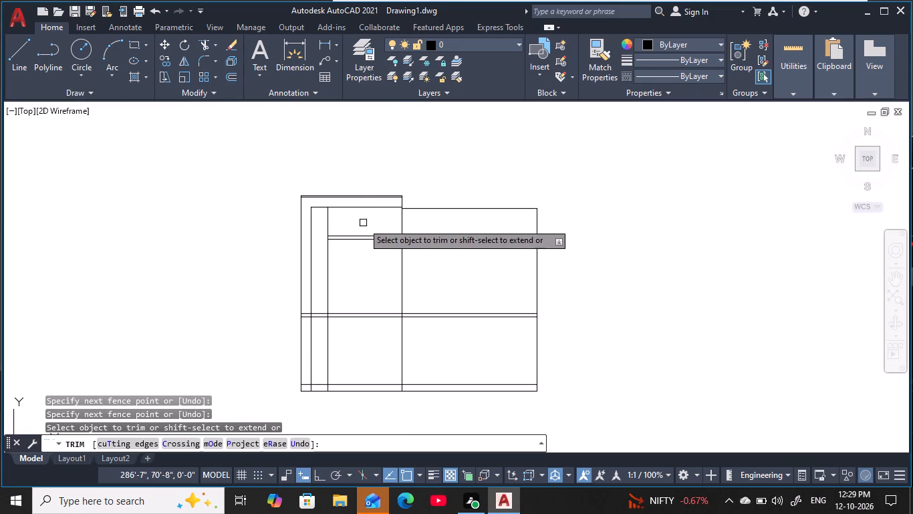
pyautogui.click(363, 223)
pyautogui.click(347, 276)
# Trim the next double horizontal line down away in every section between the leftmost and middle verticals.
pyautogui.moveTo(351, 276); pyautogui.dragTo(376, 207, button='middle')
pyautogui.scroll(2, 328, 241)
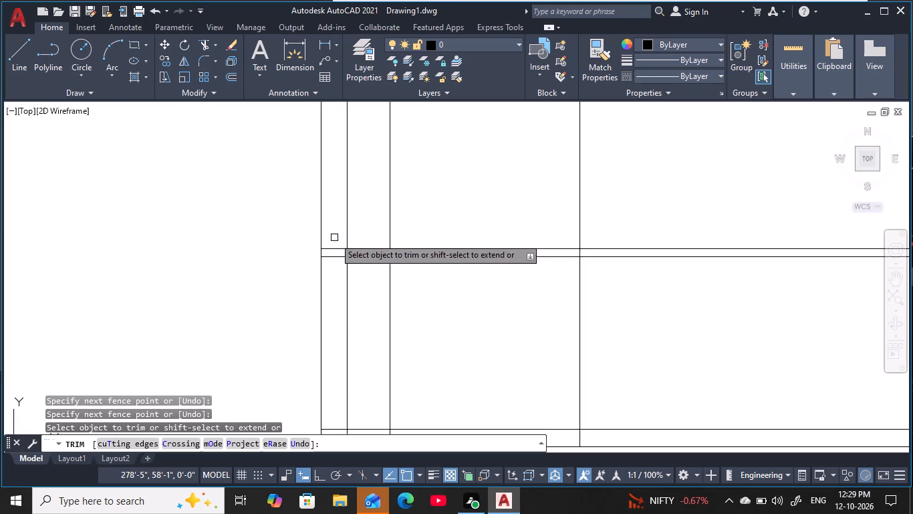
pyautogui.moveTo(369, 237); pyautogui.dragTo(367, 243)
pyautogui.click(366, 292)
pyautogui.click(338, 236)
pyautogui.click(346, 282)
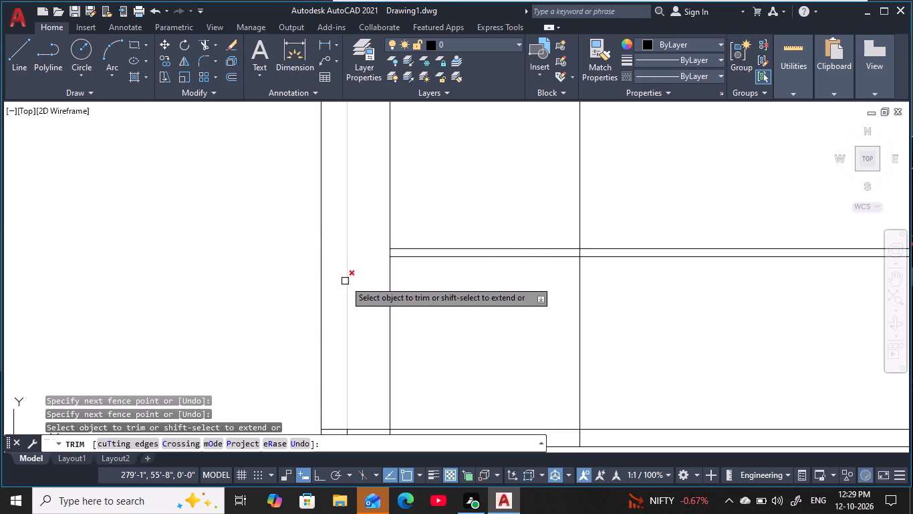
pyautogui.moveTo(479, 309); pyautogui.dragTo(456, 275, button='middle')
pyautogui.click(449, 179)
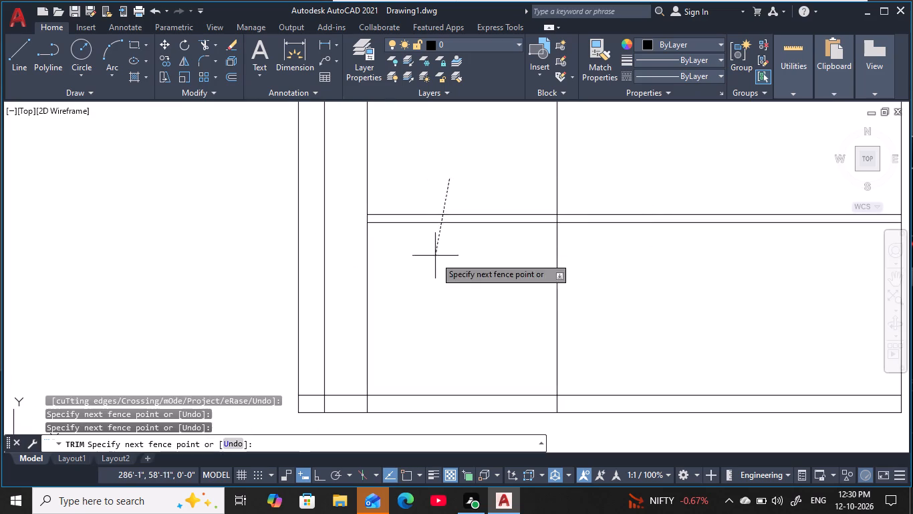
pyautogui.click(436, 263)
pyautogui.scroll(-1, 449, 238)
pyautogui.moveTo(446, 238); pyautogui.dragTo(394, 268, button='middle')
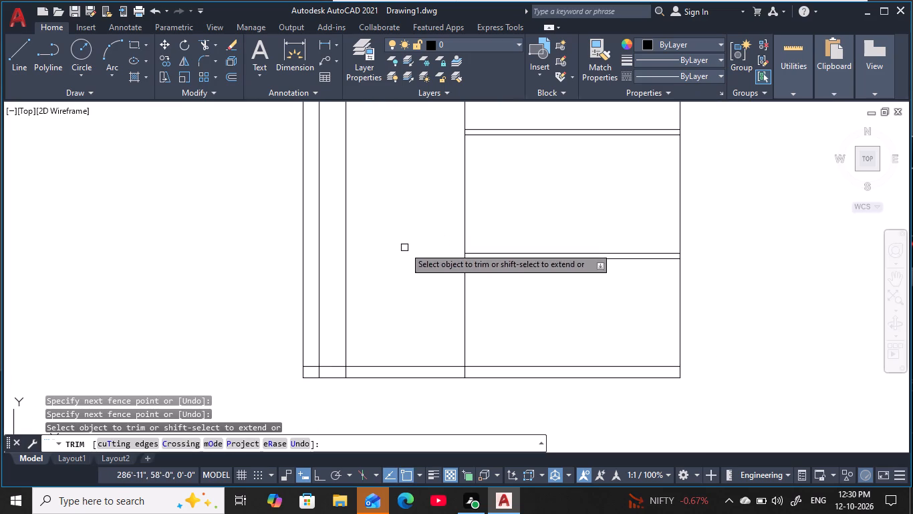
pyautogui.moveTo(404, 240); pyautogui.dragTo(343, 336, button='middle')
pyautogui.scroll(1, 423, 241)
pyautogui.moveTo(422, 250); pyautogui.dragTo(417, 260, button='middle')
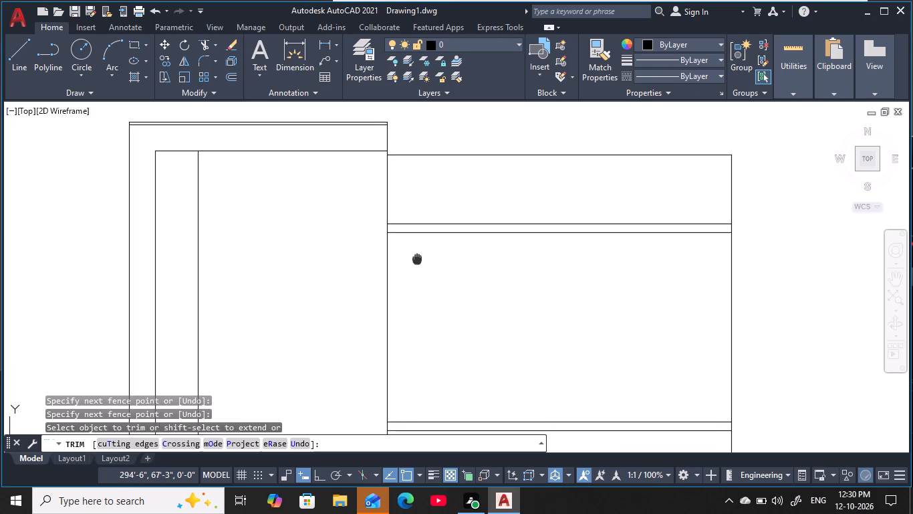
pyautogui.moveTo(417, 260); pyautogui.dragTo(406, 256, button='middle')
pyautogui.press('Escape')
pyautogui.press('Escape')
pyautogui.press('Escape')
pyautogui.press('Escape')
pyautogui.press('Escape')
pyautogui.press('Escape')
pyautogui.press('Escape')
pyautogui.press('Escape')
pyautogui.press('Escape')
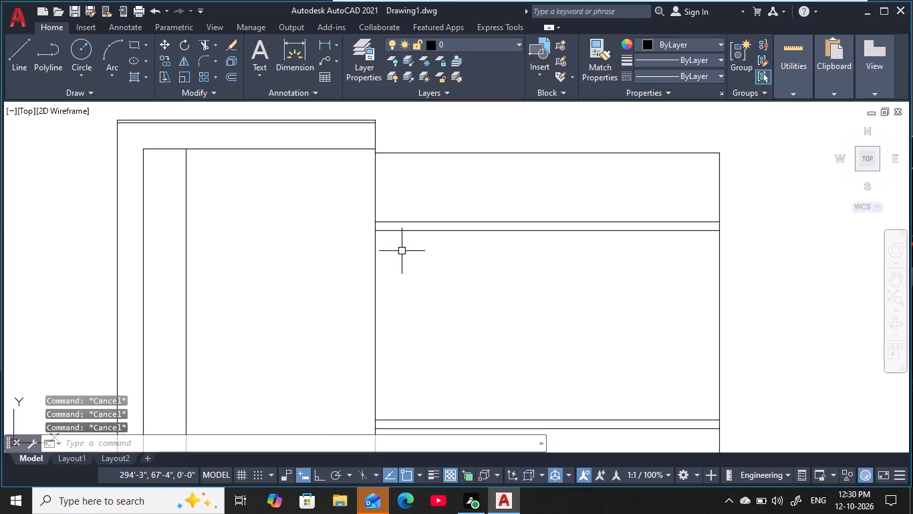
pyautogui.press('Escape')
pyautogui.press('Escape')
pyautogui.press('Escape')
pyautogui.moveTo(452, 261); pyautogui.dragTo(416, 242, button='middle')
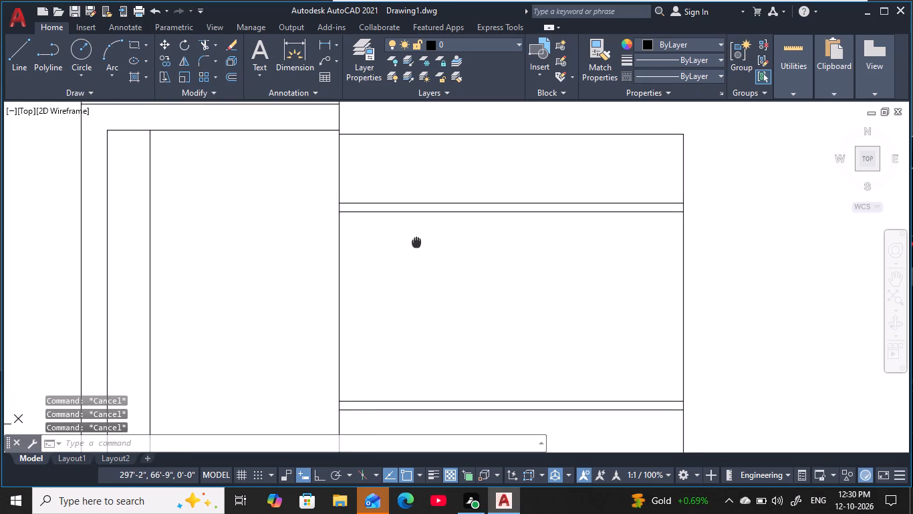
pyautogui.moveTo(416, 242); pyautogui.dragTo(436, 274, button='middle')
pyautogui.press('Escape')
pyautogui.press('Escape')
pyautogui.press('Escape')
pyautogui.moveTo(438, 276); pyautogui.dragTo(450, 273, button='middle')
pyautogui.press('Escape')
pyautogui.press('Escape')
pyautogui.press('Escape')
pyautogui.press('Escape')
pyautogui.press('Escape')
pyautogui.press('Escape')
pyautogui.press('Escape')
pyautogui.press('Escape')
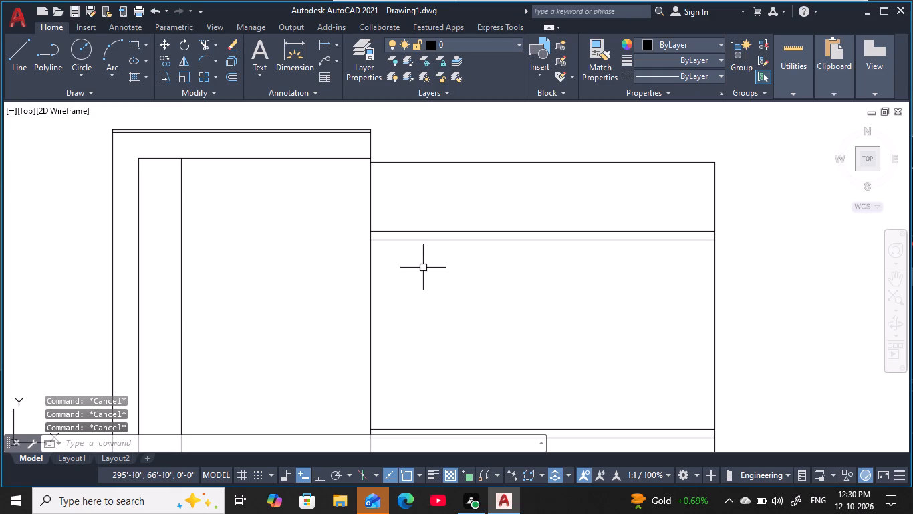
# Offset the middle vertical line 2' to the left, into the left section of the plan.
pyautogui.press('o')
pyautogui.press('space')
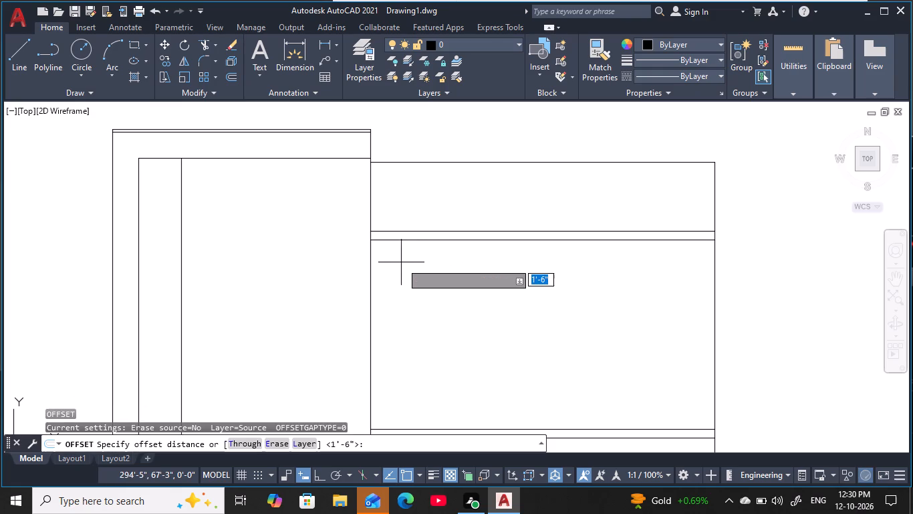
pyautogui.press('1')
pyautogui.press("'")
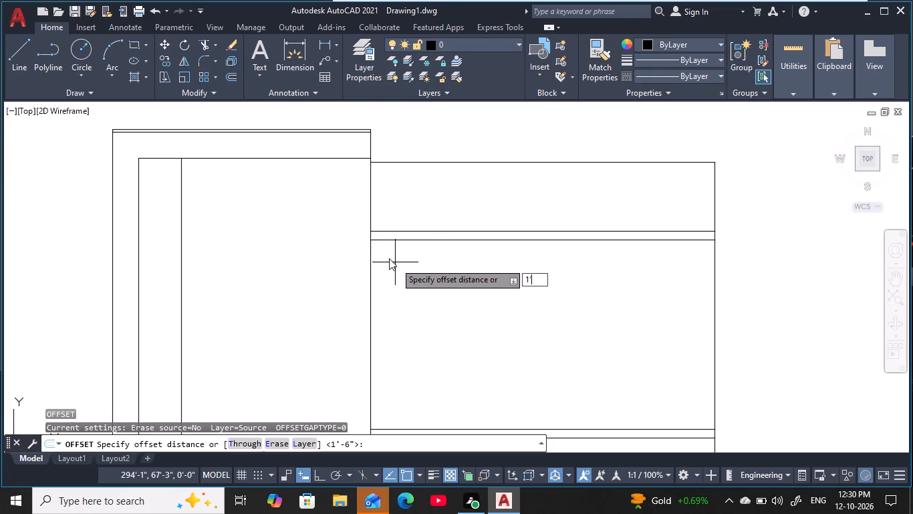
pyautogui.press('BackSpace')
pyautogui.press('BackSpace')
pyautogui.press('BackSpace')
pyautogui.press('BackSpace')
pyautogui.press('2')
pyautogui.press("'")
pyautogui.press('space')
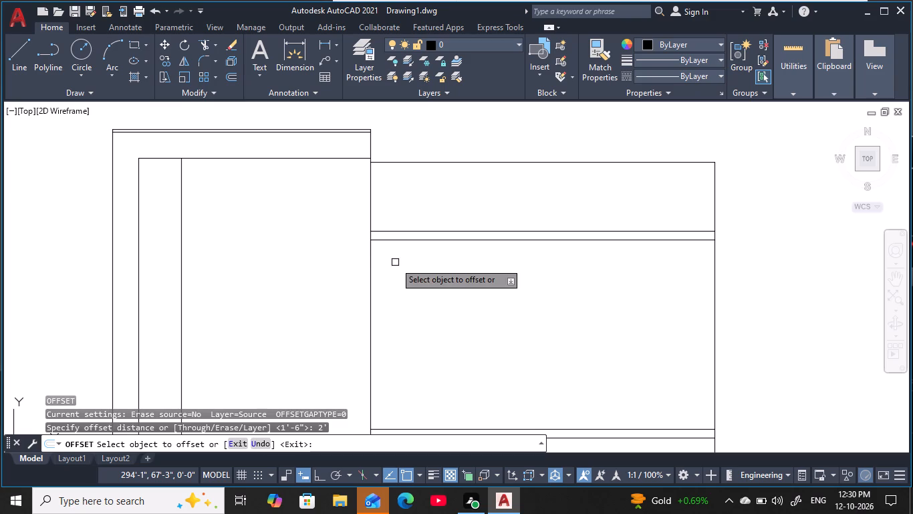
pyautogui.click(368, 304)
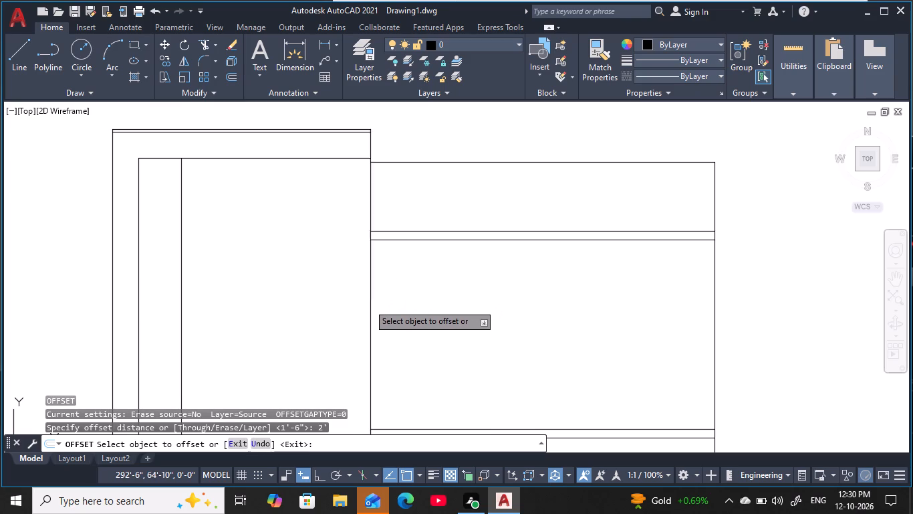
pyautogui.click(232, 290)
pyautogui.press('Escape')
pyautogui.press('Escape')
pyautogui.press('Escape')
pyautogui.press('Escape')
pyautogui.press('Escape')
pyautogui.press('Escape')
# Offset the vertical that lies 2' left of the middle line another 1'6" to the left.
pyautogui.press('o')
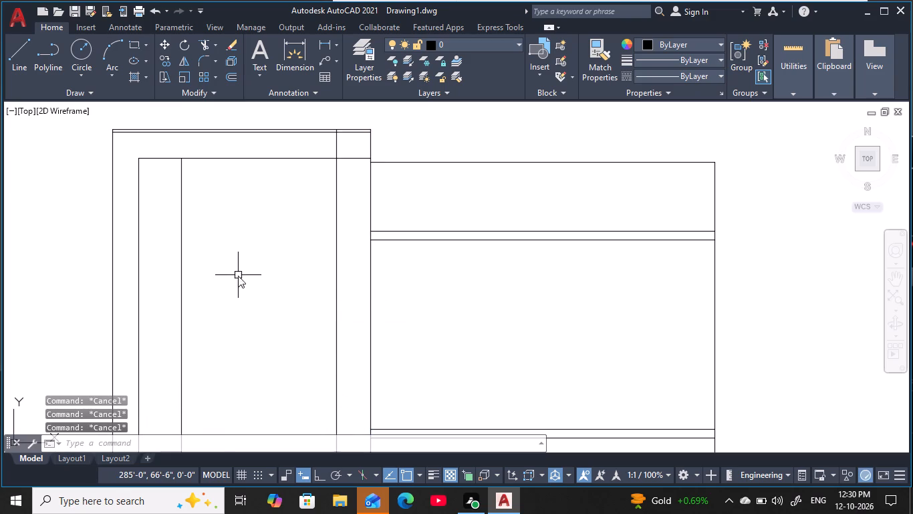
pyautogui.press('space')
pyautogui.press('1')
pyautogui.press("'")
pyautogui.write('6')
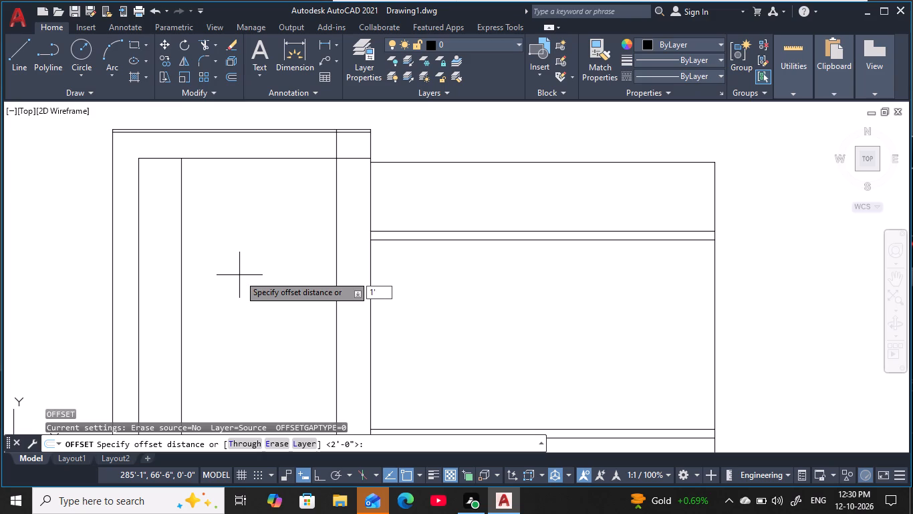
pyautogui.press('space')
pyautogui.click(336, 312)
pyautogui.click(238, 293)
pyautogui.press('Escape')
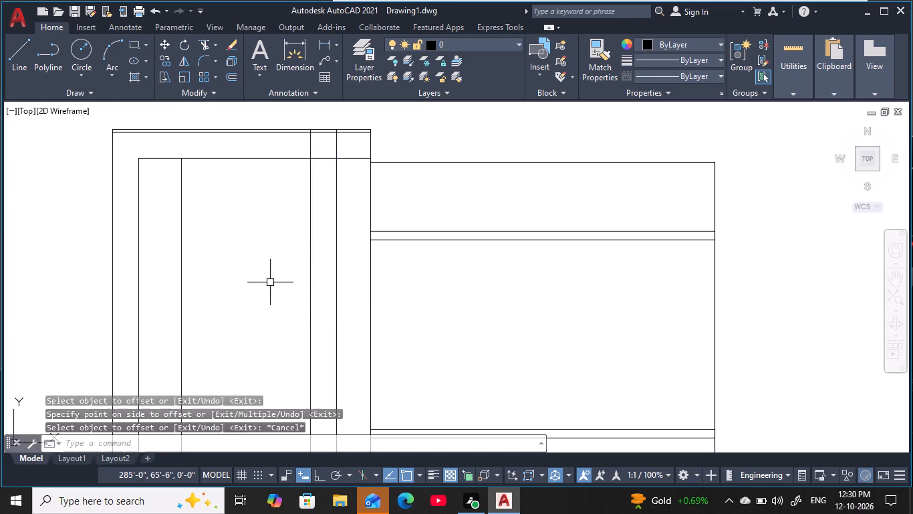
pyautogui.press('Escape')
pyautogui.press('Escape')
pyautogui.press('Escape')
pyautogui.press('Escape')
pyautogui.press('Escape')
# Trim both new verticals between the top pair and the horizontal line 1'6" below it.
pyautogui.press('t')
pyautogui.press('r')
pyautogui.press('space')
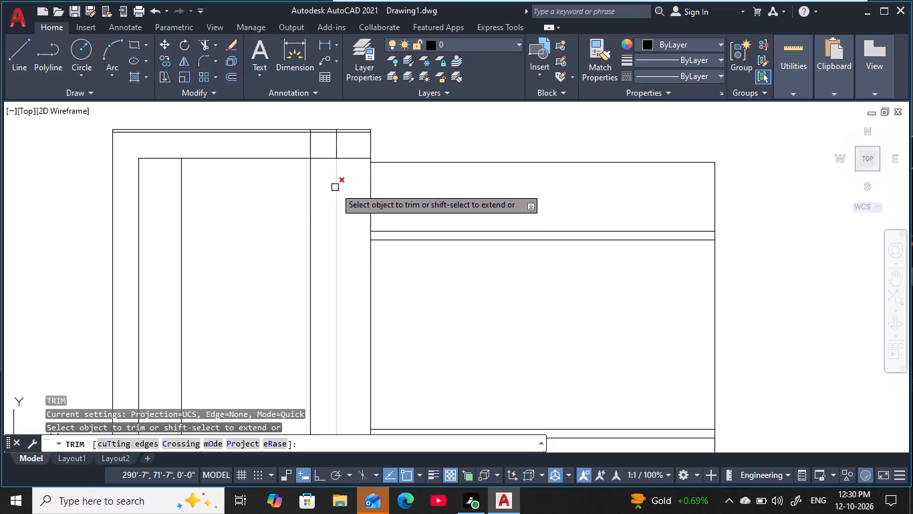
pyautogui.click(338, 147)
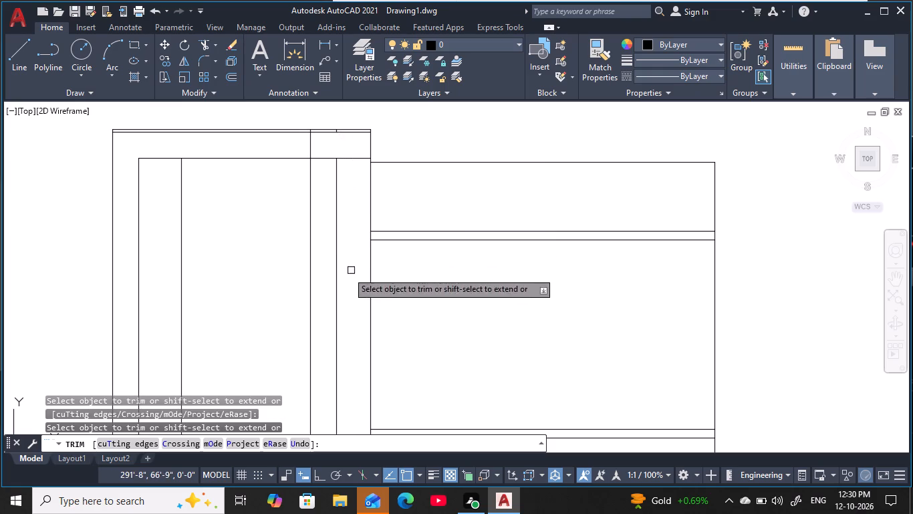
pyautogui.click(312, 148)
pyautogui.moveTo(358, 287); pyautogui.dragTo(348, 213, button='middle')
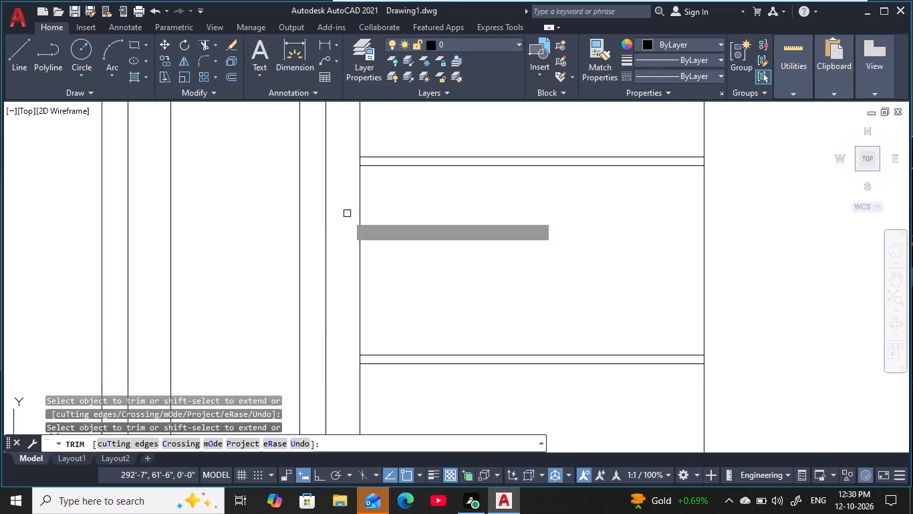
pyautogui.scroll(-1, 344, 222)
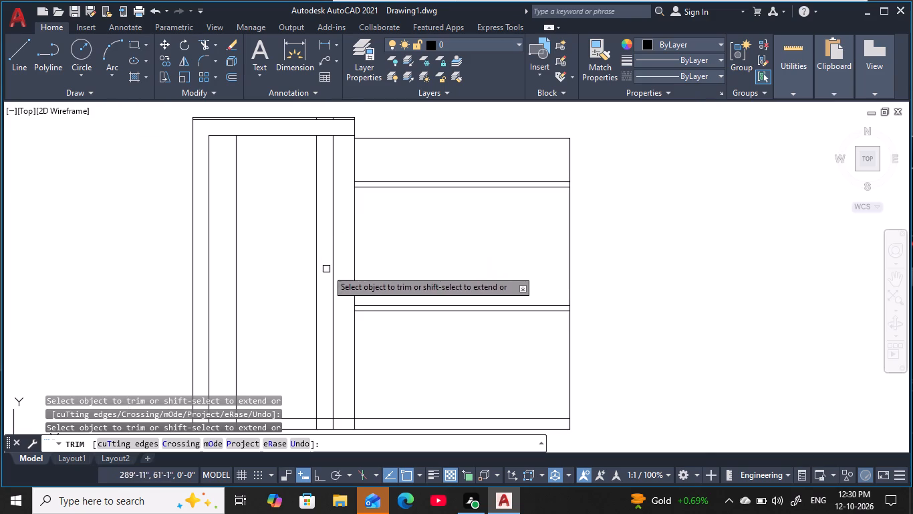
pyautogui.scroll(1, 366, 282)
pyautogui.moveTo(367, 282); pyautogui.dragTo(366, 327, button='middle')
pyautogui.press('Escape')
pyautogui.press('Escape')
pyautogui.press('Escape')
pyautogui.press('Escape')
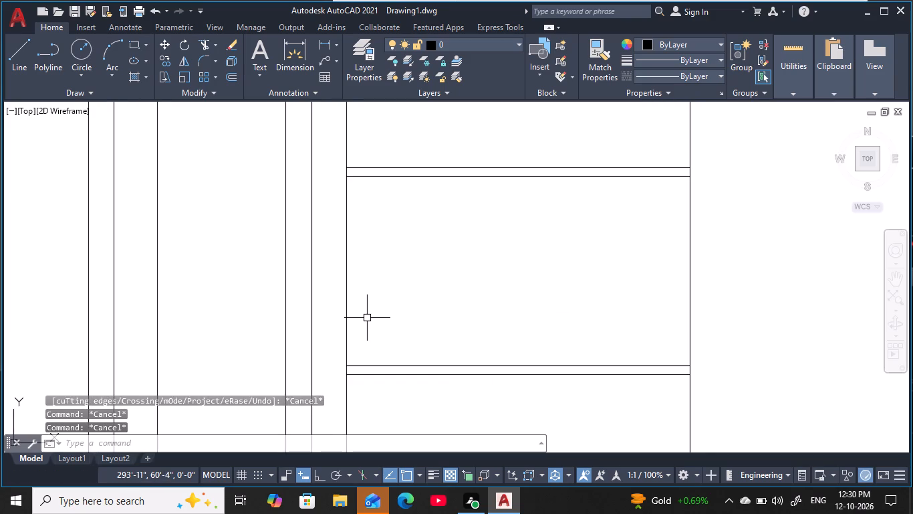
pyautogui.press('Escape')
pyautogui.press('Escape')
pyautogui.press('Escape')
pyautogui.press('Escape')
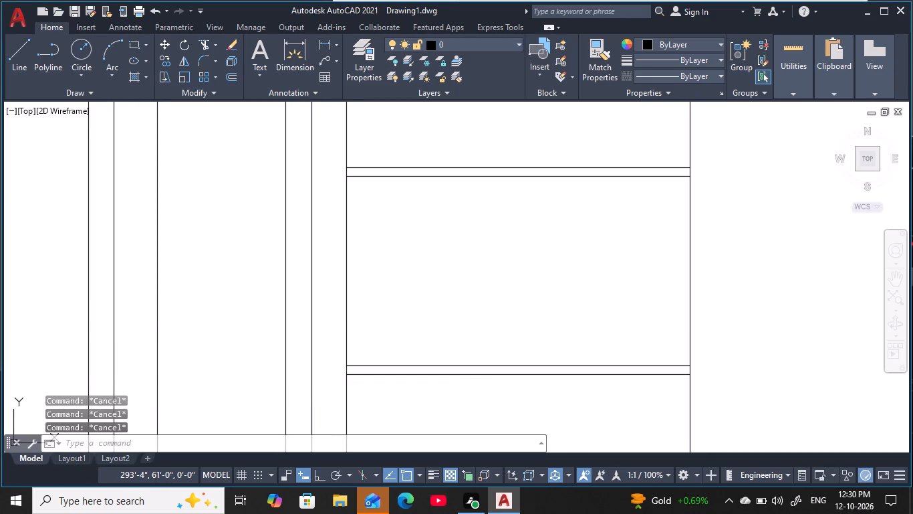
pyautogui.press('Escape')
# Extend both interior double horizontals of the right section left to the vertical 2' left of the middle line.
pyautogui.write('ex')
pyautogui.press('space')
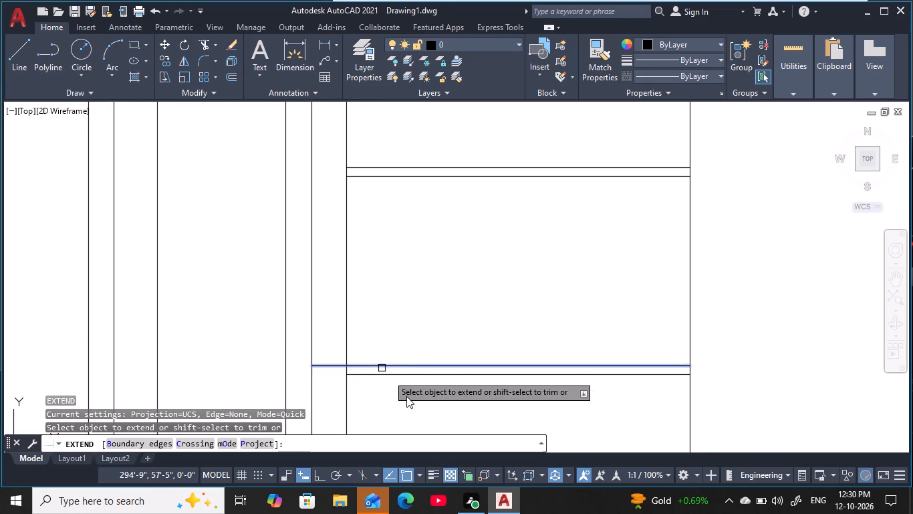
pyautogui.moveTo(414, 378); pyautogui.dragTo(409, 325, button='middle')
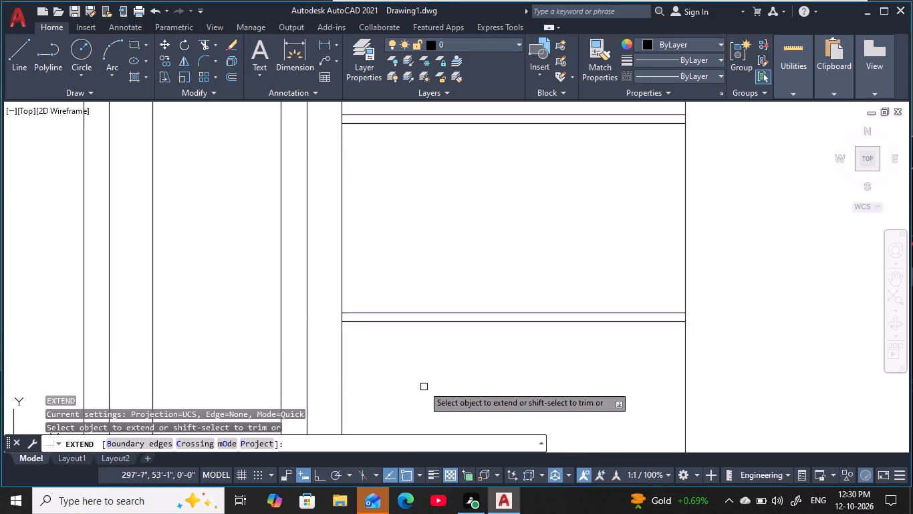
pyautogui.click(371, 321)
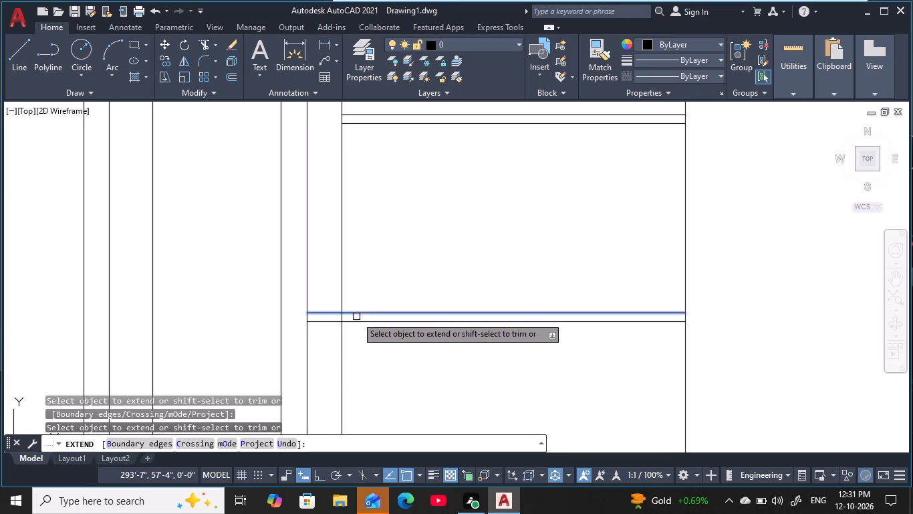
pyautogui.click(358, 315)
pyautogui.moveTo(389, 273); pyautogui.dragTo(384, 354, button='middle')
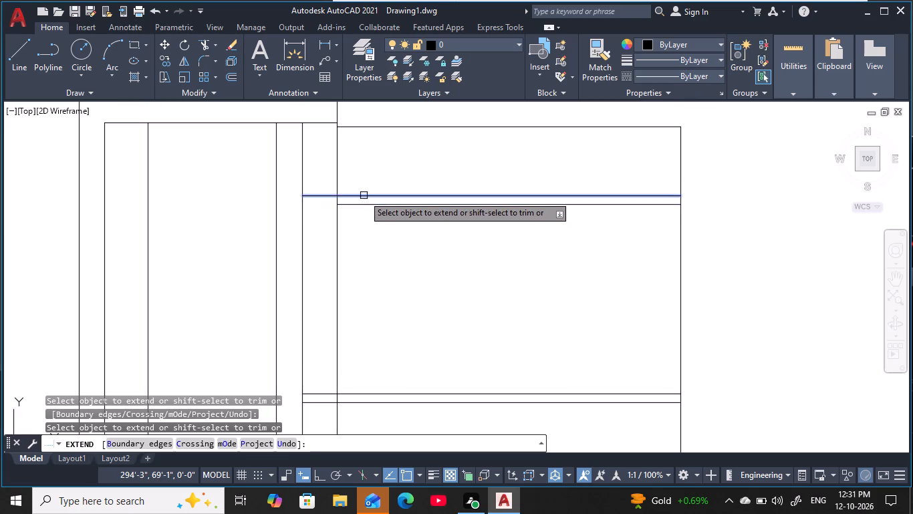
pyautogui.click(364, 195)
pyautogui.click(378, 205)
pyautogui.press('Escape')
pyautogui.press('Escape')
pyautogui.press('Escape')
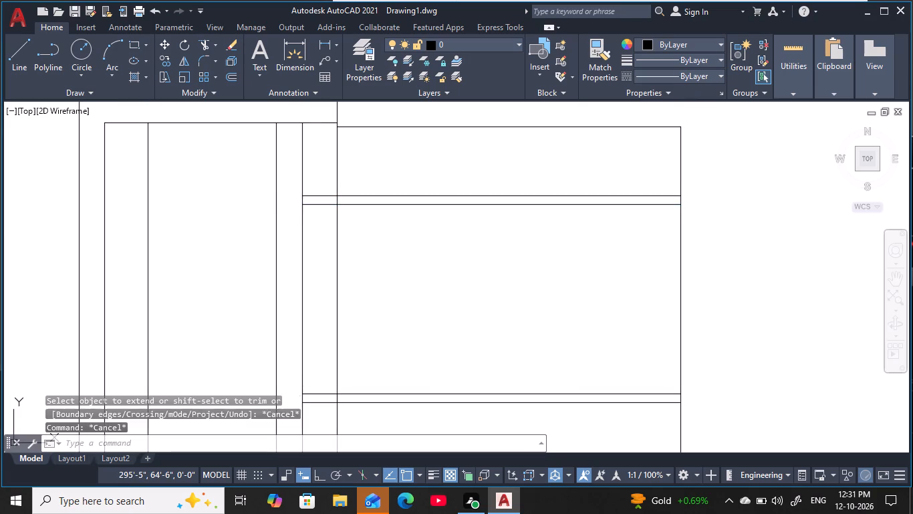
pyautogui.press('Escape')
pyautogui.press('Escape')
pyautogui.press('Escape')
pyautogui.press('Escape')
pyautogui.press('Escape')
pyautogui.press('Escape')
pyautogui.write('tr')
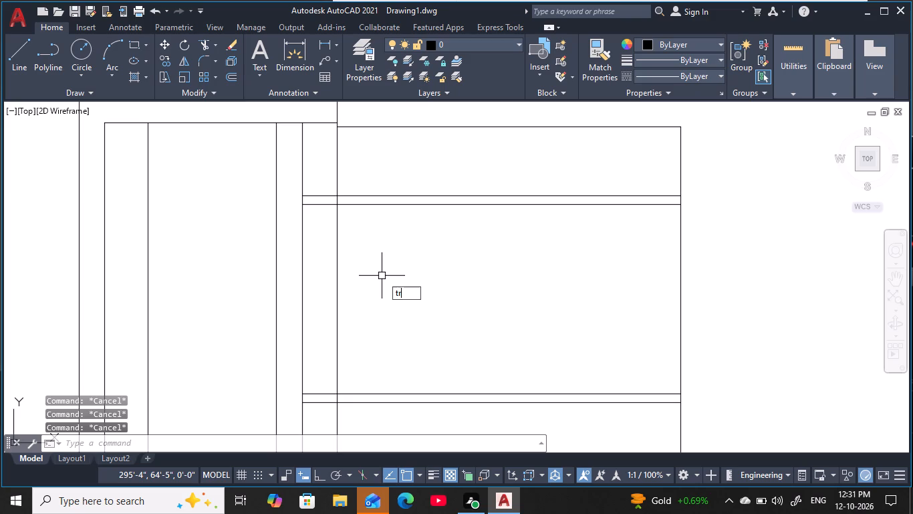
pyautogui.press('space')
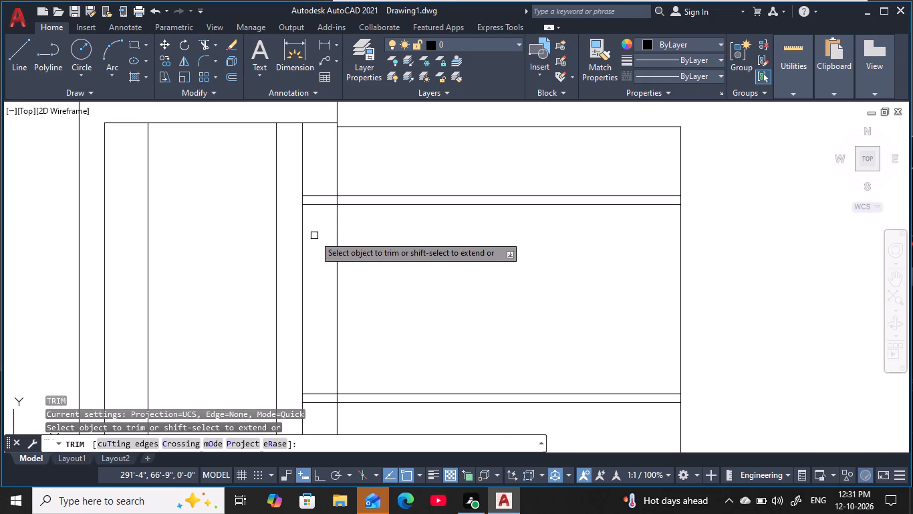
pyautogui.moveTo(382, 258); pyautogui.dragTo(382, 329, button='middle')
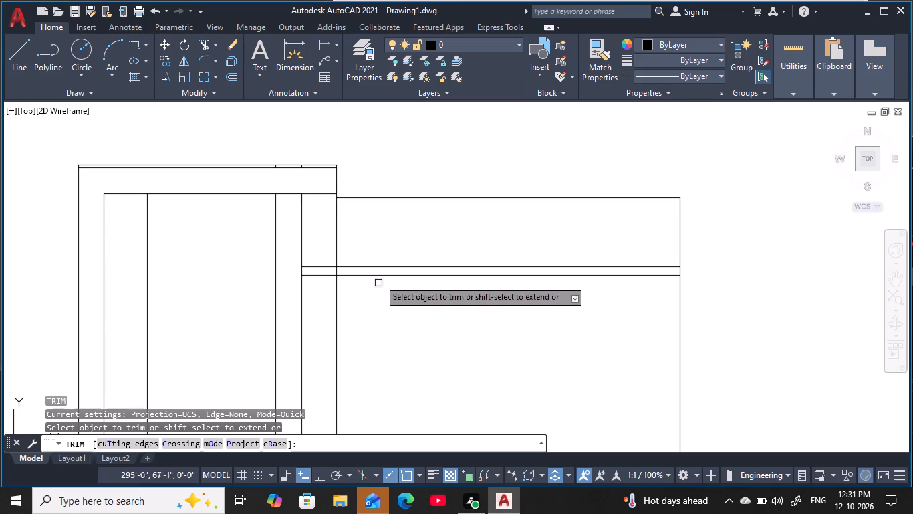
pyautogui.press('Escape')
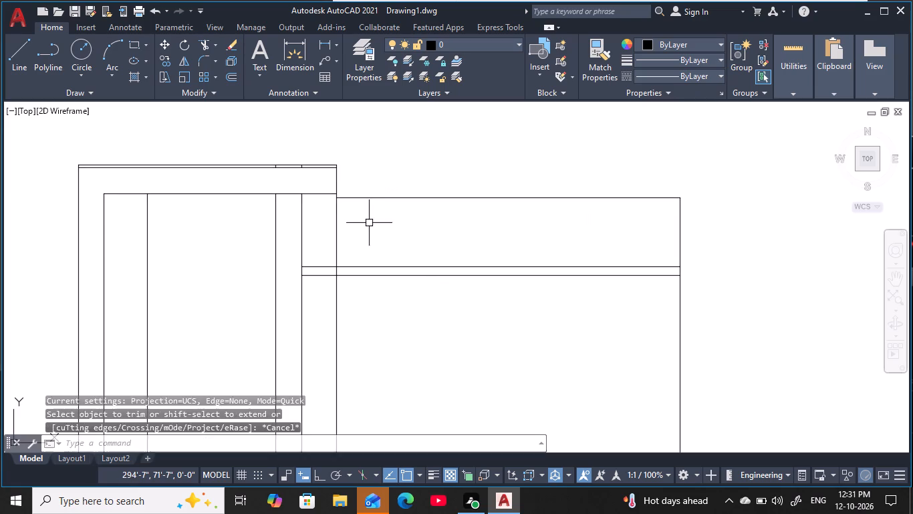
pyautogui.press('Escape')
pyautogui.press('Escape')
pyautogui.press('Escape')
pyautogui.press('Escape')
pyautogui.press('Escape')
# Extend the right section's top horizontal left to the vertical 2' left of the middle line.
pyautogui.press('e')
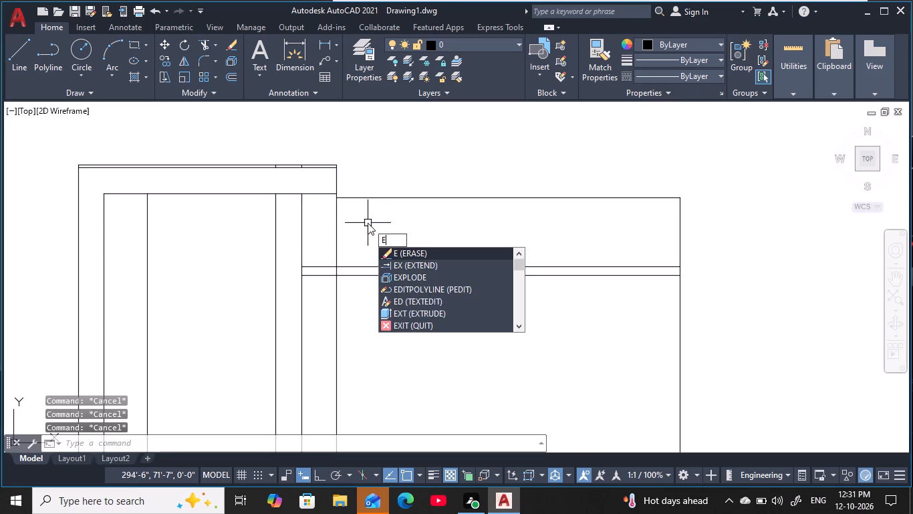
pyautogui.write('x')
pyautogui.press('space')
pyautogui.click(370, 197)
pyautogui.press('Escape')
pyautogui.press('Escape')
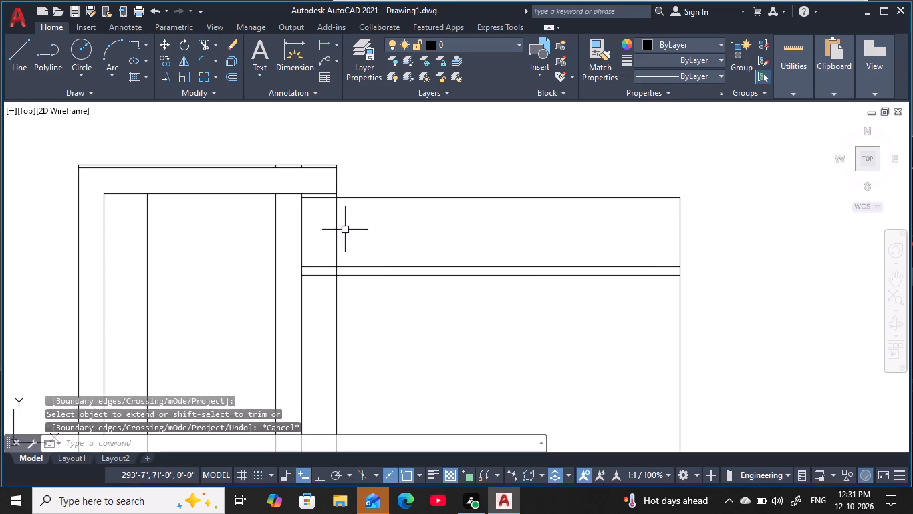
pyautogui.press('Escape')
pyautogui.press('Escape')
pyautogui.press('Escape')
pyautogui.press('Escape')
# Offset the right section's top horizontal 2" downward.
pyautogui.press('o')
pyautogui.press('space')
pyautogui.write('2')
pyautogui.press('space')
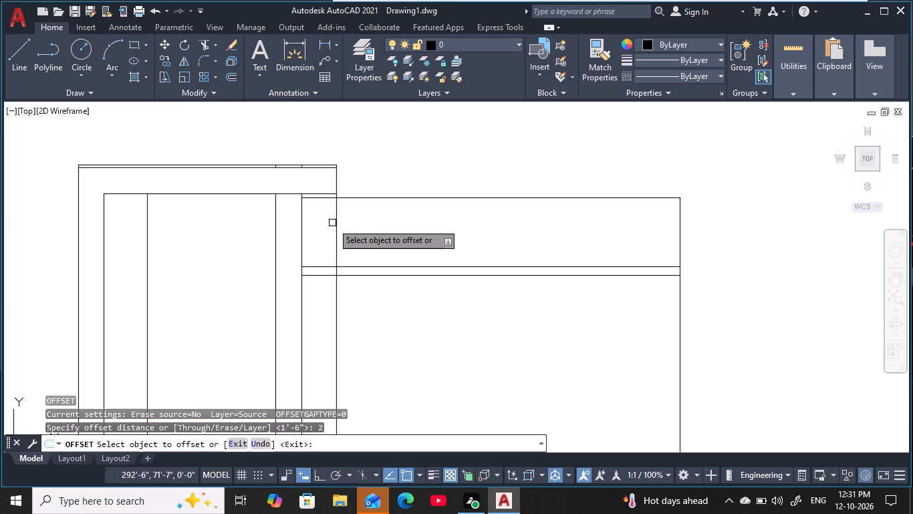
pyautogui.click(390, 196)
pyautogui.click(395, 234)
pyautogui.press('Escape')
pyautogui.press('Escape')
pyautogui.press('Escape')
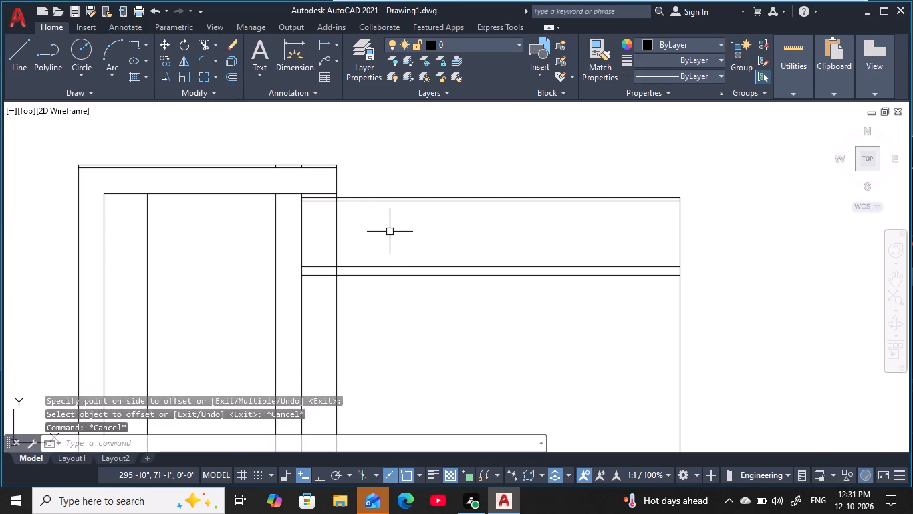
pyautogui.press('Escape')
pyautogui.press('Escape')
pyautogui.press('Escape')
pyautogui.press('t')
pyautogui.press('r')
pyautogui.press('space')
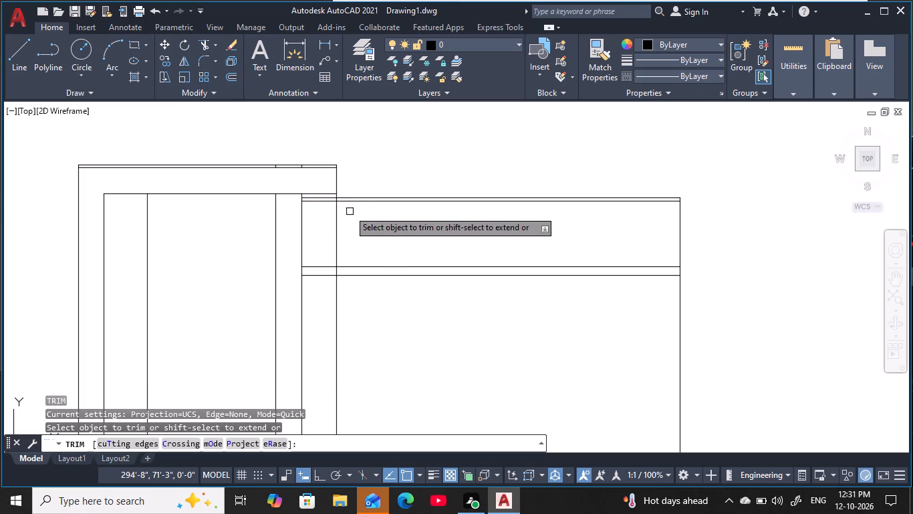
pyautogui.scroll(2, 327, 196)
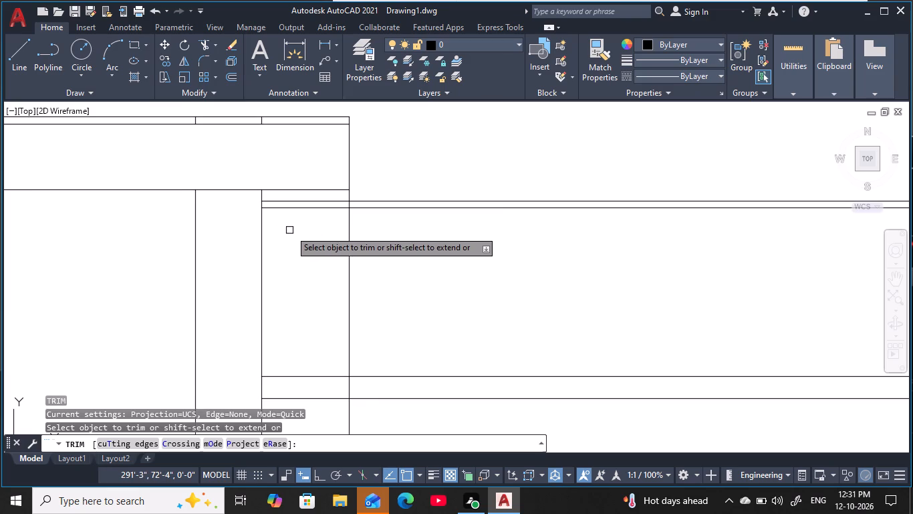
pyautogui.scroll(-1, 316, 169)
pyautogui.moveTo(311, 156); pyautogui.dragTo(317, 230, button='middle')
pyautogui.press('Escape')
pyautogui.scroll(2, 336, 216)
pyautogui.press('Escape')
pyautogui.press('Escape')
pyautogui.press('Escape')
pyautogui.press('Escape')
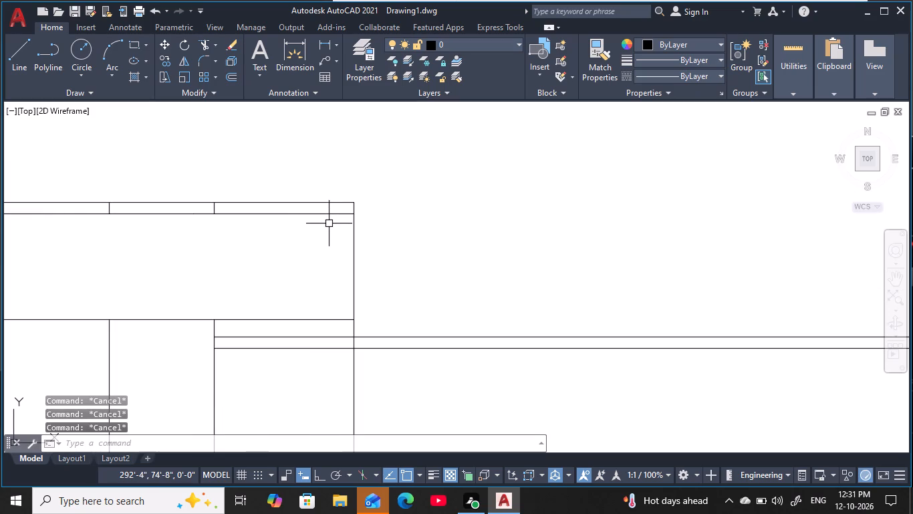
# Offset the middle vertical line 2" to the right.
pyautogui.press('o')
pyautogui.press('space')
pyautogui.press('2')
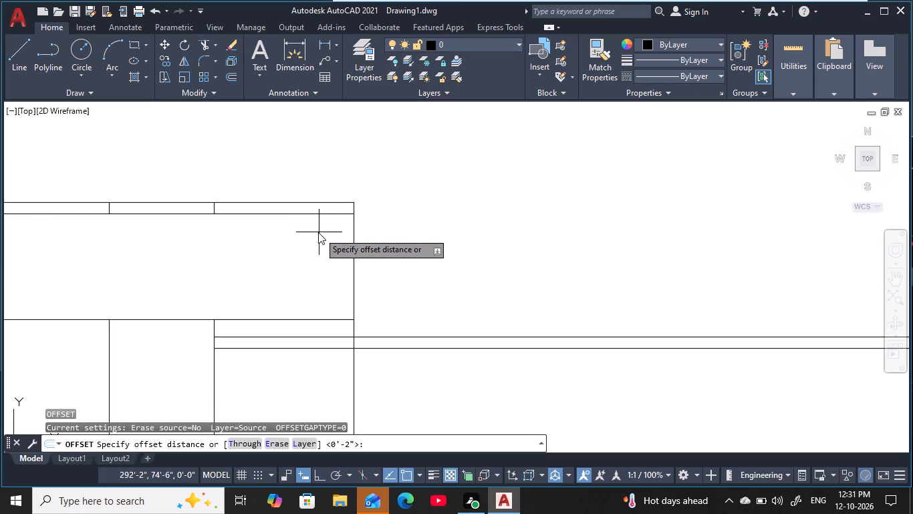
pyautogui.press('space')
pyautogui.click(356, 242)
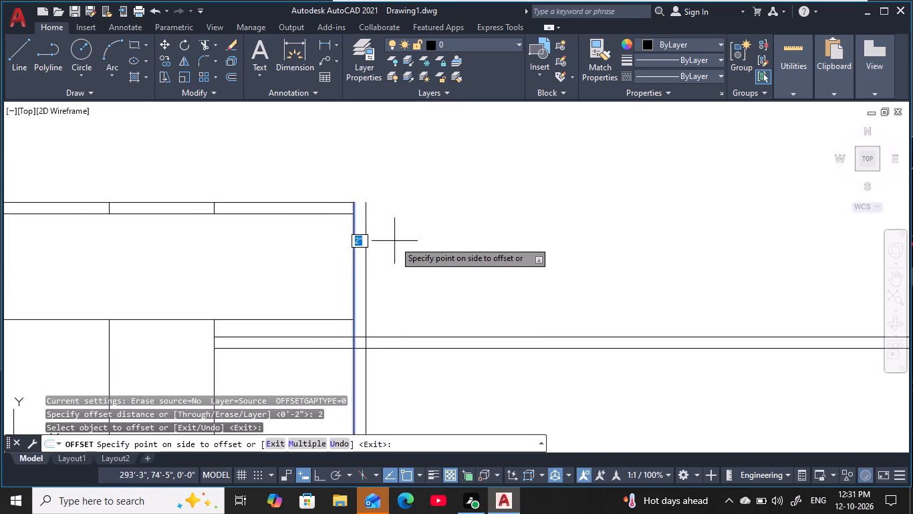
pyautogui.click(394, 241)
pyautogui.press('Escape')
pyautogui.press('Escape')
pyautogui.press('Escape')
pyautogui.press('Escape')
pyautogui.press('Escape')
# Extend both lines of the left section's top pair right to the vertical 2" beyond the middle line.
pyautogui.write('ex')
pyautogui.press('space')
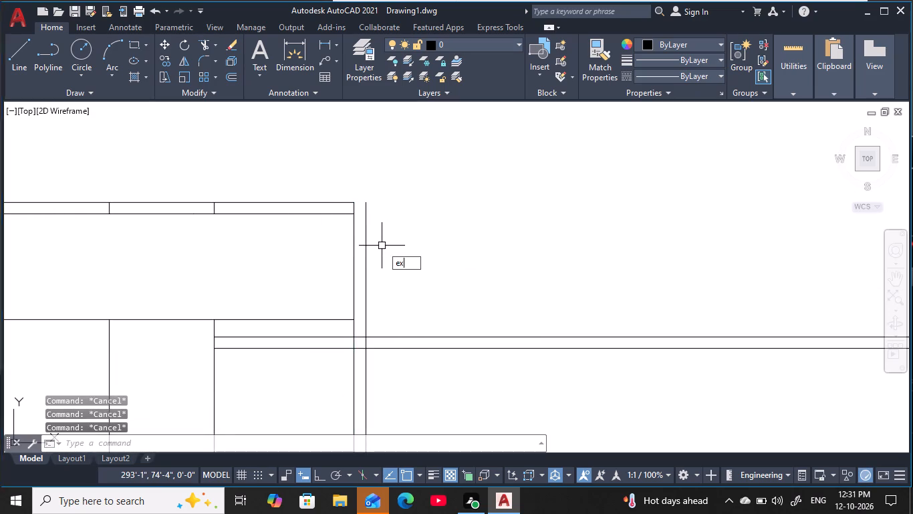
pyautogui.click(338, 203)
pyautogui.click(340, 213)
pyautogui.press('Escape')
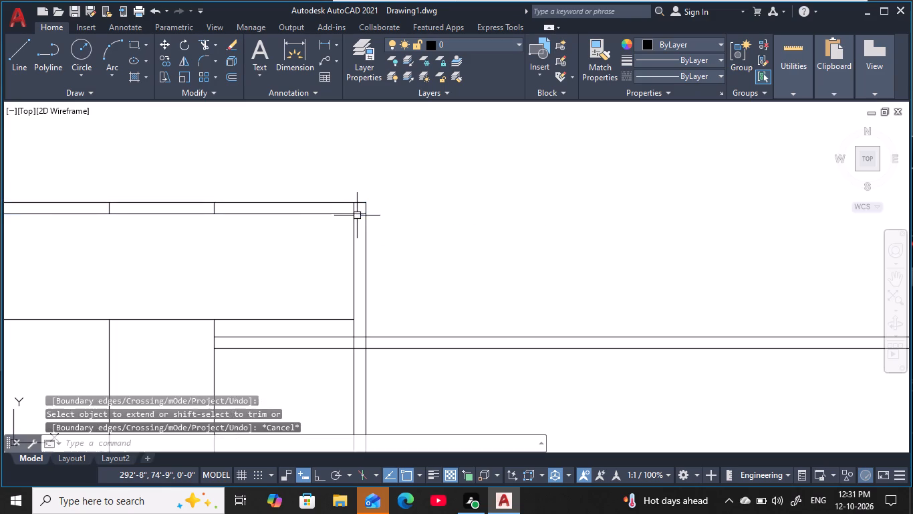
pyautogui.press('Escape')
pyautogui.press('Escape')
pyautogui.press('Escape')
pyautogui.press('Escape')
pyautogui.press('Escape')
pyautogui.press('Escape')
pyautogui.press('Escape')
# Trim the vertical 2" beyond the middle line between the left section's top pair and the right section's top horizontal.
pyautogui.write('tr')
pyautogui.press('space')
pyautogui.press('space')
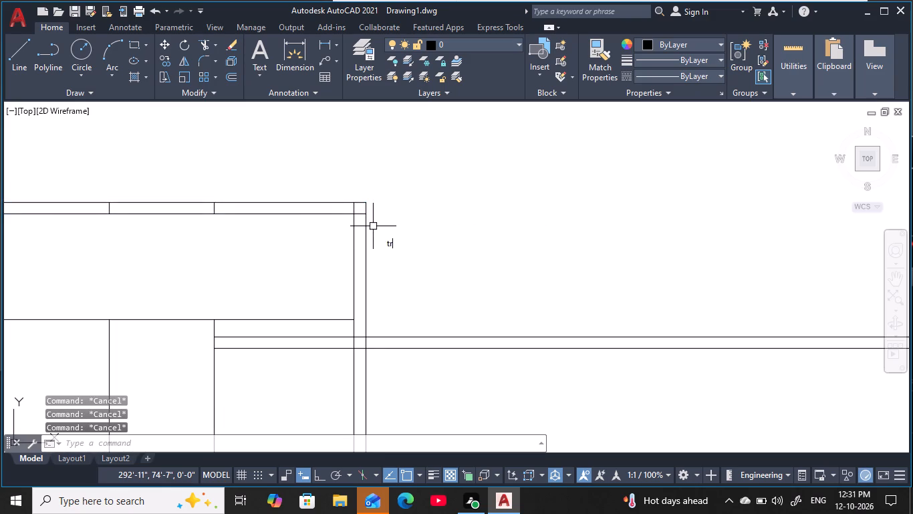
pyautogui.click(365, 269)
pyautogui.moveTo(412, 282); pyautogui.dragTo(414, 194, button='middle')
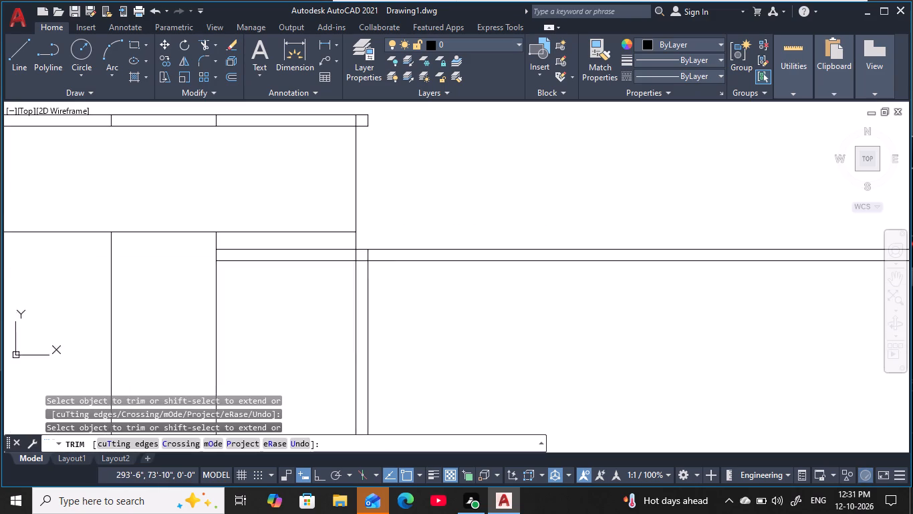
pyautogui.press('Escape')
pyautogui.press('Escape')
pyautogui.press('Escape')
pyautogui.press('Escape')
pyautogui.press('Escape')
# Erase the remaining lower part of the vertical 2" beyond the middle line.
pyautogui.click(369, 305)
pyautogui.press('e')
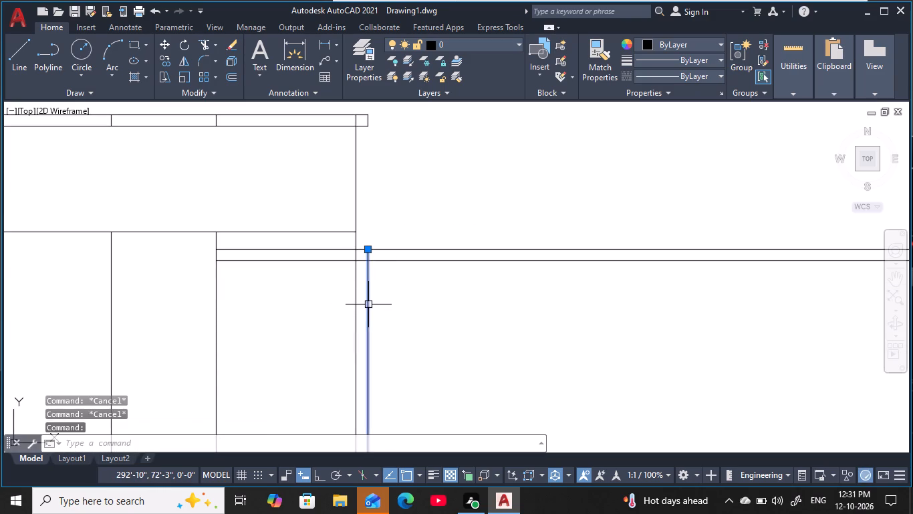
pyautogui.press('space')
# Trim away the short piece of the middle vertical between the two lines of the left section's top pair.
pyautogui.scroll(-1, 371, 305)
pyautogui.moveTo(375, 306); pyautogui.dragTo(394, 248, button='middle')
pyautogui.scroll(1, 375, 136)
pyautogui.moveTo(374, 142); pyautogui.dragTo(369, 167, button='middle')
pyautogui.scroll(1, 368, 168)
pyautogui.scroll(-1, 368, 170)
pyautogui.scroll(1, 370, 171)
pyautogui.moveTo(376, 185); pyautogui.dragTo(414, 230, button='middle')
pyautogui.press('Escape')
pyautogui.press('Escape')
pyautogui.press('Escape')
pyautogui.press('t')
pyautogui.press('r')
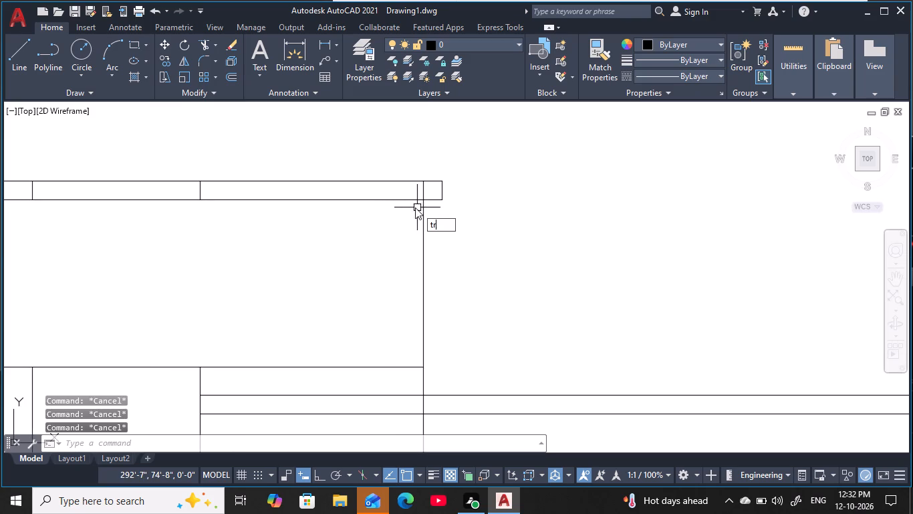
pyautogui.press('space')
pyautogui.click(423, 191)
pyautogui.scroll(-2, 476, 301)
pyautogui.moveTo(477, 301); pyautogui.dragTo(441, 242, button='middle')
pyautogui.scroll(-1, 444, 238)
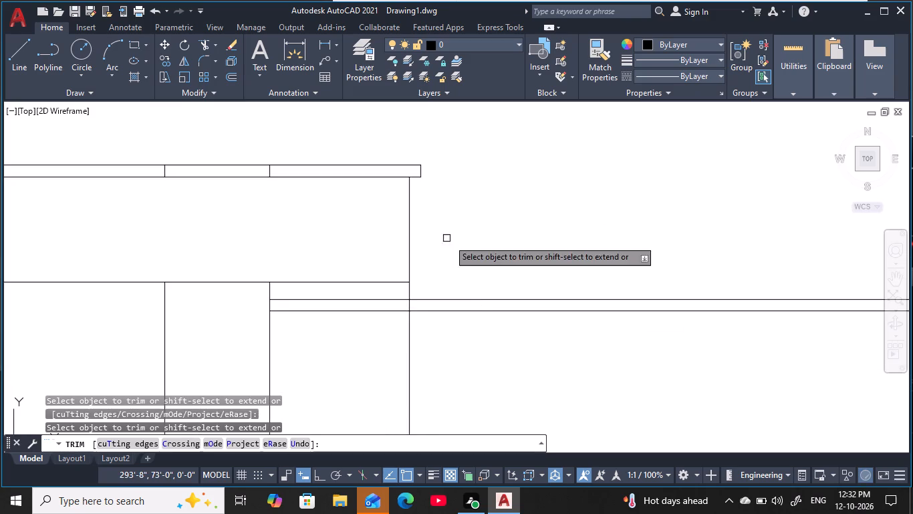
pyautogui.scroll(-1, 449, 243)
pyautogui.moveTo(451, 246); pyautogui.dragTo(459, 224, button='middle')
pyautogui.scroll(-1, 487, 309)
pyautogui.moveTo(474, 300); pyautogui.dragTo(439, 226, button='middle')
pyautogui.press('Escape')
pyautogui.press('Escape')
pyautogui.press('Escape')
pyautogui.press('Escape')
pyautogui.press('Escape')
pyautogui.press('Escape')
pyautogui.press('Escape')
pyautogui.press('Escape')
pyautogui.press('Escape')
pyautogui.press('Escape')
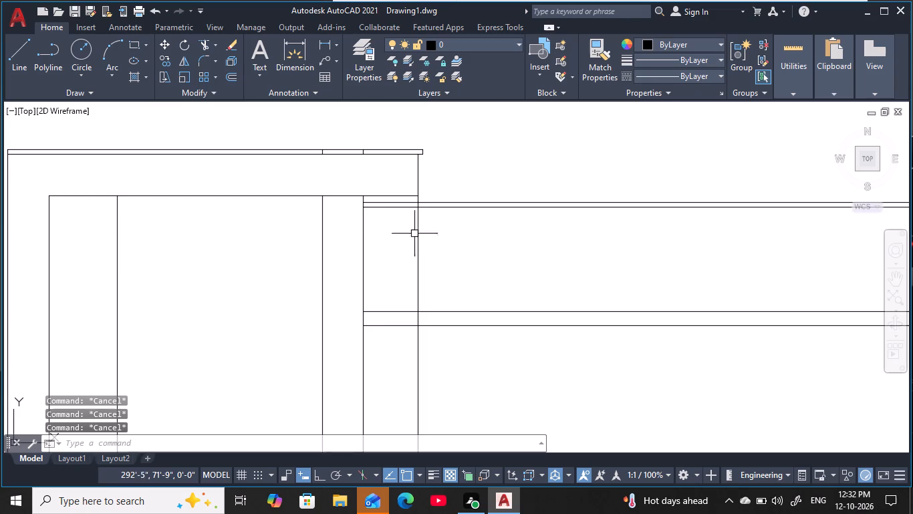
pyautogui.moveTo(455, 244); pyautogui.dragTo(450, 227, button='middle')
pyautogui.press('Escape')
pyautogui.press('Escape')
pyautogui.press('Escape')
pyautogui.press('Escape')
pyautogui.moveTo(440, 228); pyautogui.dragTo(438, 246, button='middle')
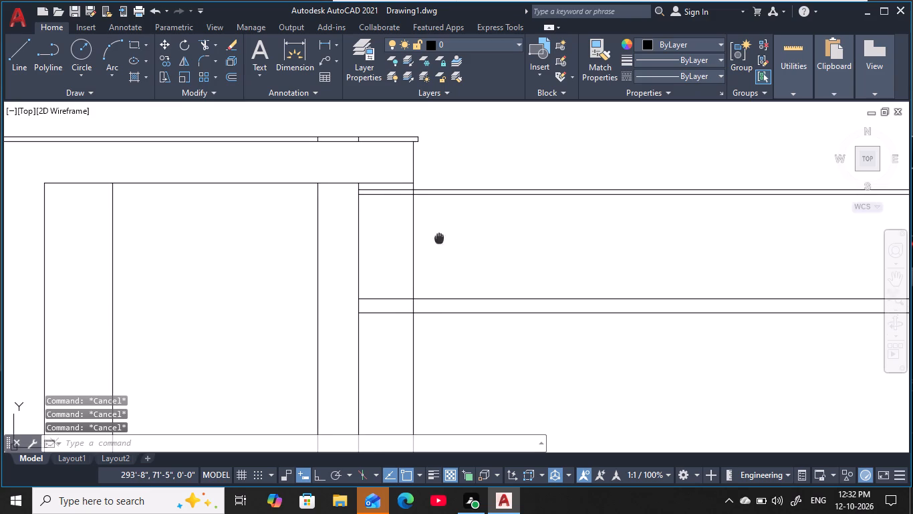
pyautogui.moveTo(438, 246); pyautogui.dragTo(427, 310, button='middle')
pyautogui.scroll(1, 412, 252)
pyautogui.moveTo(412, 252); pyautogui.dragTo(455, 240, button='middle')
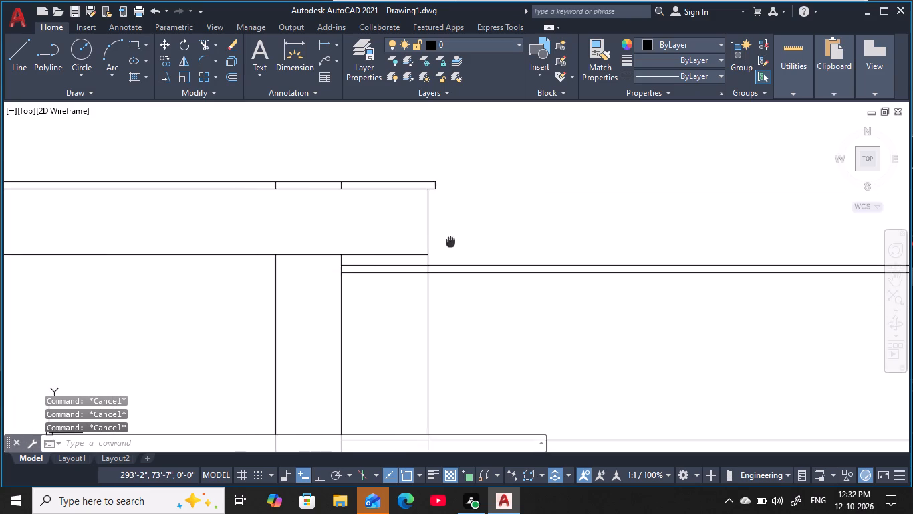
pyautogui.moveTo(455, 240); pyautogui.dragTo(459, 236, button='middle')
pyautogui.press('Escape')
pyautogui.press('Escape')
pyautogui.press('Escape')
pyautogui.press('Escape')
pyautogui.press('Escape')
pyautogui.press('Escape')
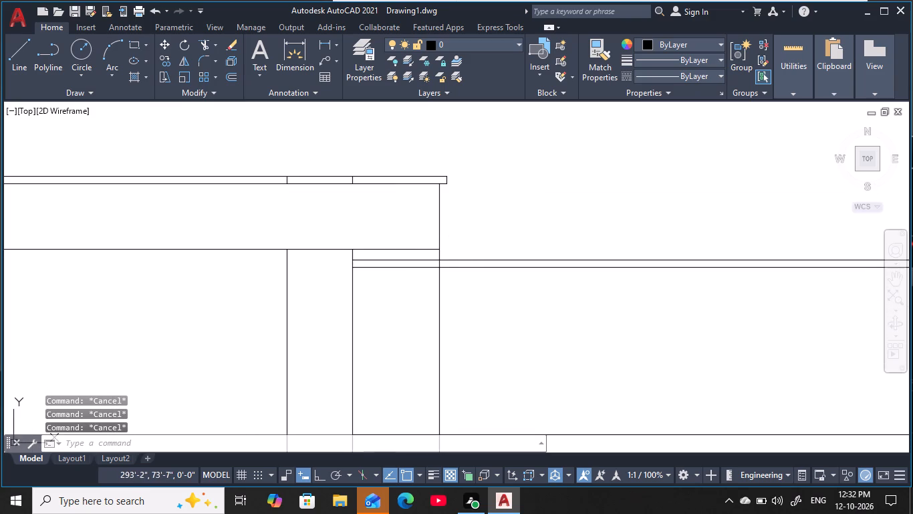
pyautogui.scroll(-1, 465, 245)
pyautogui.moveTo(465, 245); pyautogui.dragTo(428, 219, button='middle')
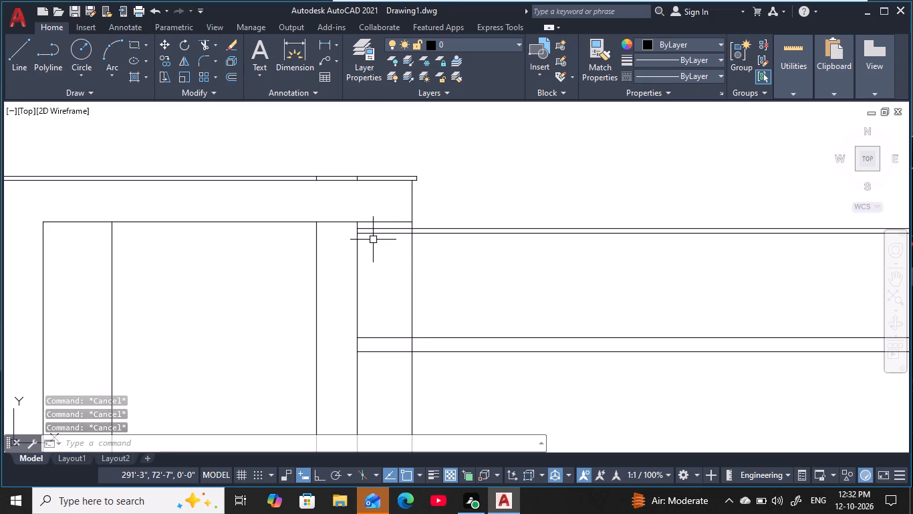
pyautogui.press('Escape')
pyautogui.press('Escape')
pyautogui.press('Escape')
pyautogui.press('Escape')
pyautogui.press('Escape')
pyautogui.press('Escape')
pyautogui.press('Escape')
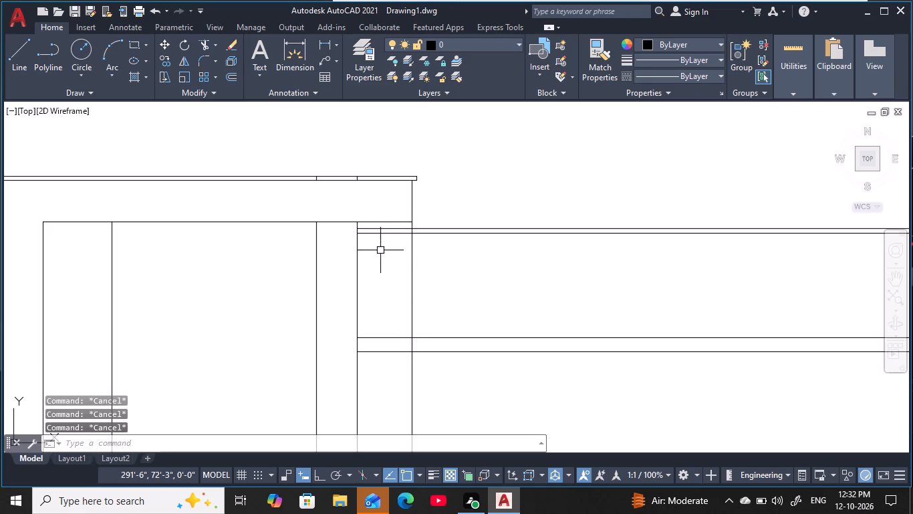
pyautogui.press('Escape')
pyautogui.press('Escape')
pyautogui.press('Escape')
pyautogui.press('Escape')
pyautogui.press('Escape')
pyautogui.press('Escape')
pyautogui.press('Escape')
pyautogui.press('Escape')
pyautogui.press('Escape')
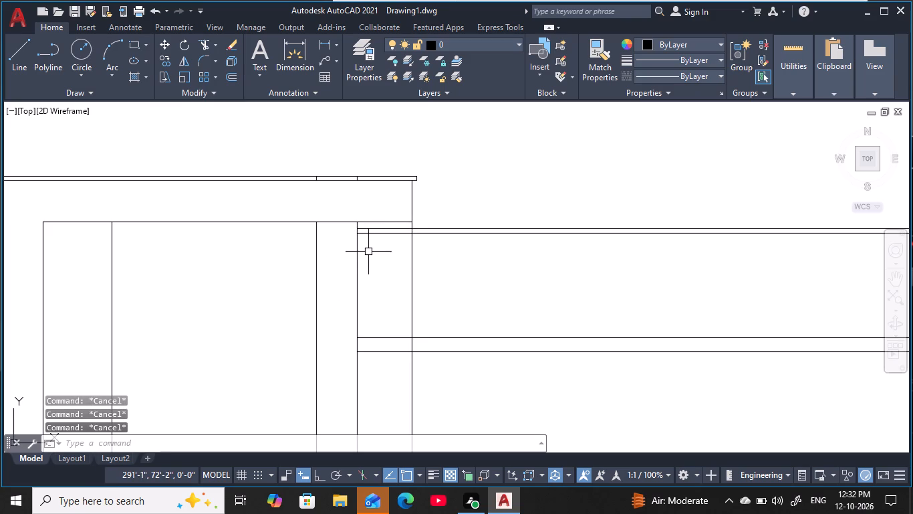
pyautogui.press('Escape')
# Trim the vertical 2' left of the middle line between the left section's inner top horizontal and the right section's top horizontal.
pyautogui.write('tr')
pyautogui.press('space')
pyautogui.scroll(2, 366, 229)
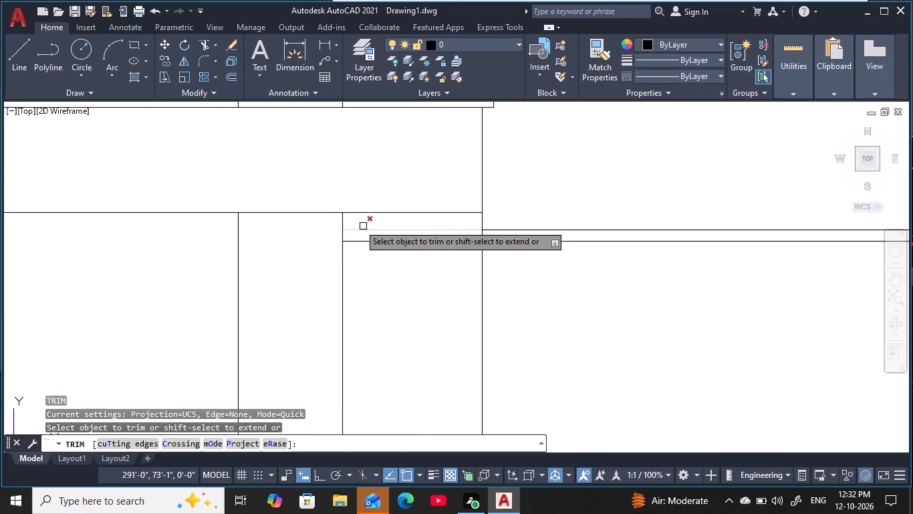
pyautogui.click(349, 220)
pyautogui.click(325, 226)
# Trim both lines of the right section's upper inner horizontal pair back to the middle vertical.
pyautogui.scroll(-2, 380, 321)
pyautogui.moveTo(380, 321); pyautogui.dragTo(356, 247, button='middle')
pyautogui.scroll(-1, 398, 284)
pyautogui.moveTo(426, 278); pyautogui.dragTo(408, 211, button='middle')
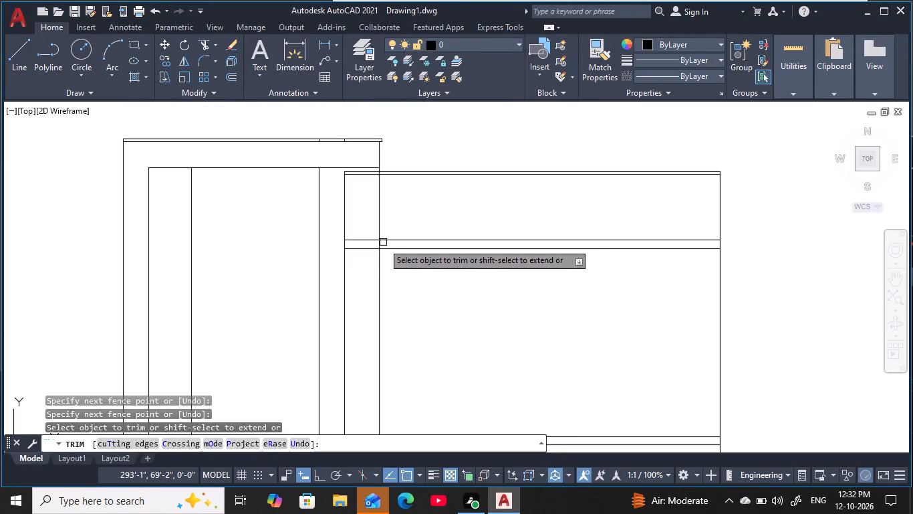
pyautogui.click(371, 259)
pyautogui.click(366, 230)
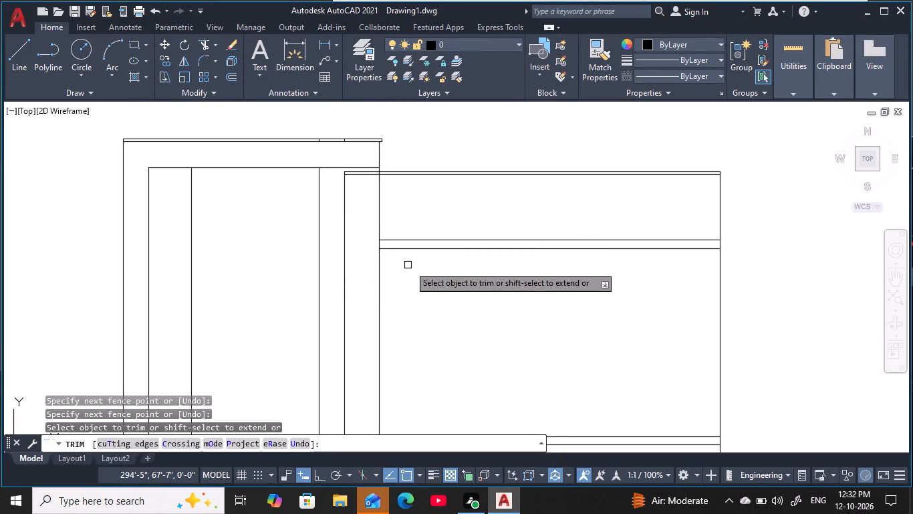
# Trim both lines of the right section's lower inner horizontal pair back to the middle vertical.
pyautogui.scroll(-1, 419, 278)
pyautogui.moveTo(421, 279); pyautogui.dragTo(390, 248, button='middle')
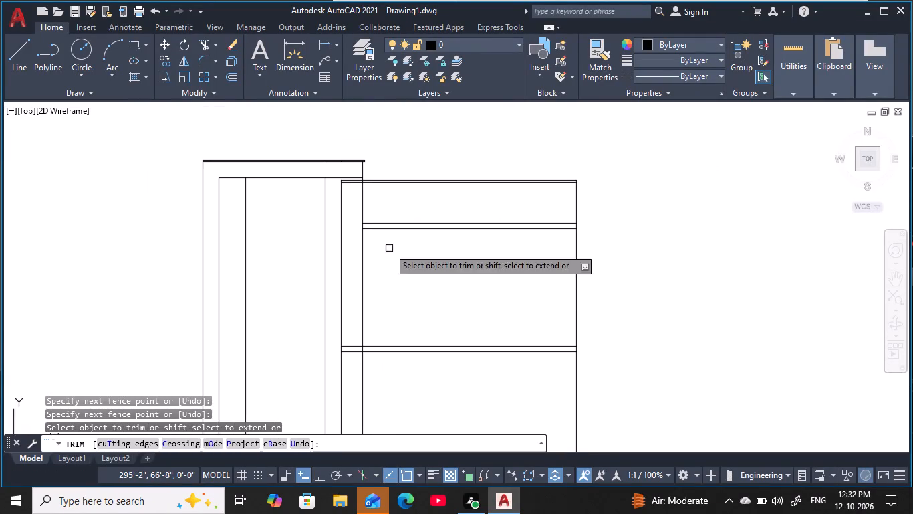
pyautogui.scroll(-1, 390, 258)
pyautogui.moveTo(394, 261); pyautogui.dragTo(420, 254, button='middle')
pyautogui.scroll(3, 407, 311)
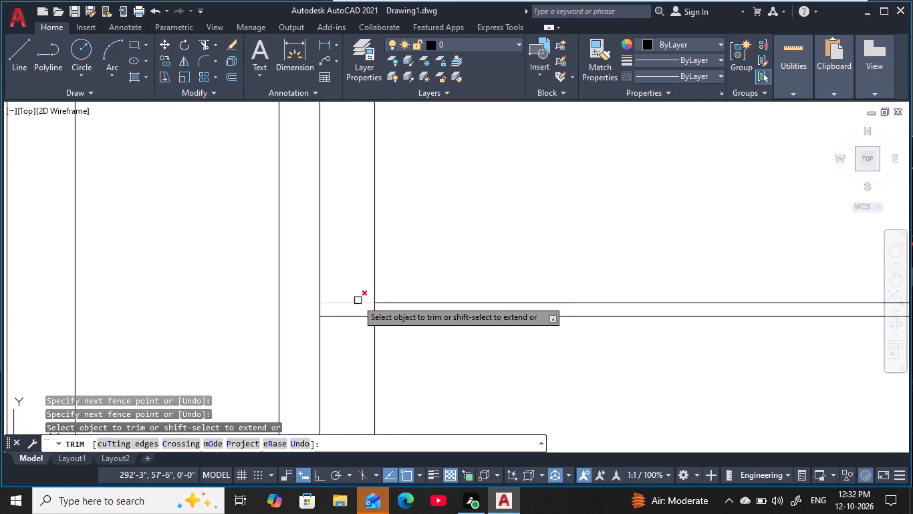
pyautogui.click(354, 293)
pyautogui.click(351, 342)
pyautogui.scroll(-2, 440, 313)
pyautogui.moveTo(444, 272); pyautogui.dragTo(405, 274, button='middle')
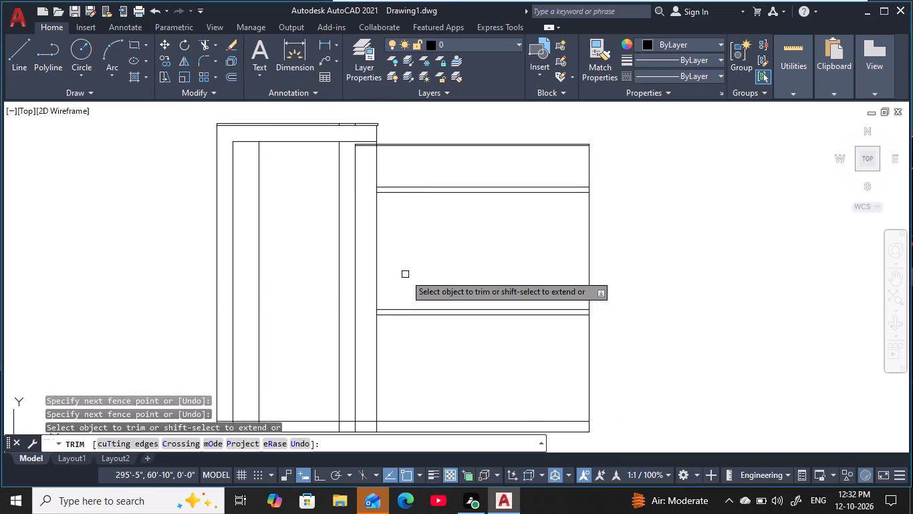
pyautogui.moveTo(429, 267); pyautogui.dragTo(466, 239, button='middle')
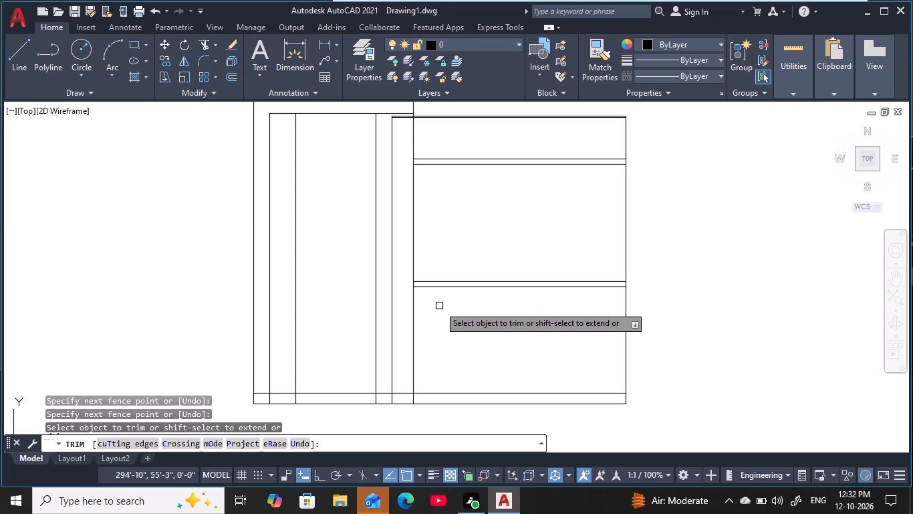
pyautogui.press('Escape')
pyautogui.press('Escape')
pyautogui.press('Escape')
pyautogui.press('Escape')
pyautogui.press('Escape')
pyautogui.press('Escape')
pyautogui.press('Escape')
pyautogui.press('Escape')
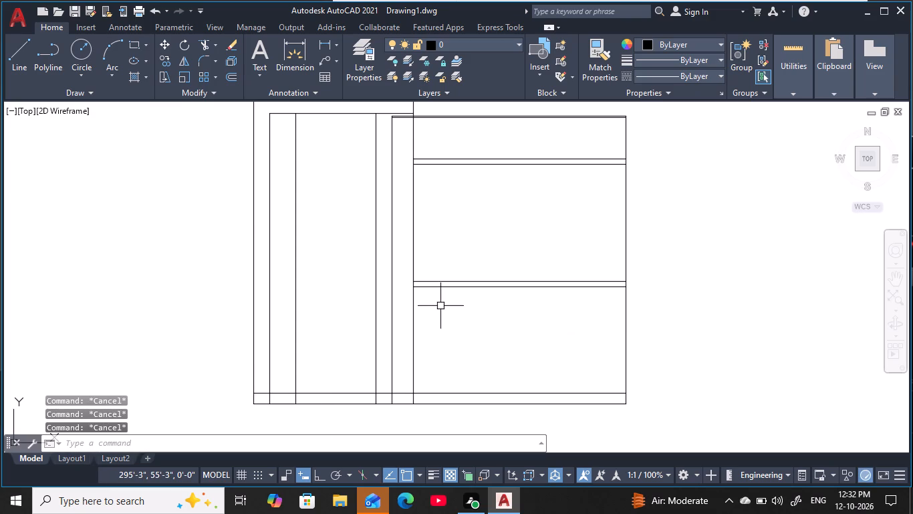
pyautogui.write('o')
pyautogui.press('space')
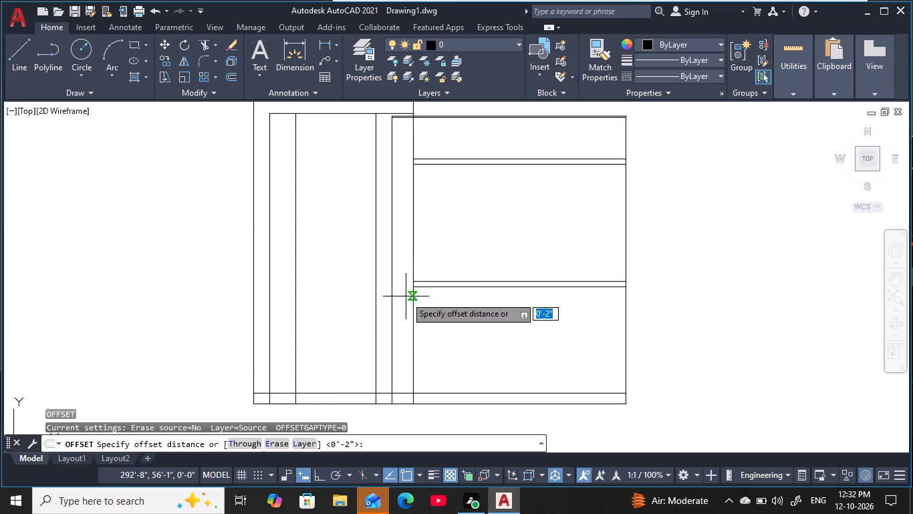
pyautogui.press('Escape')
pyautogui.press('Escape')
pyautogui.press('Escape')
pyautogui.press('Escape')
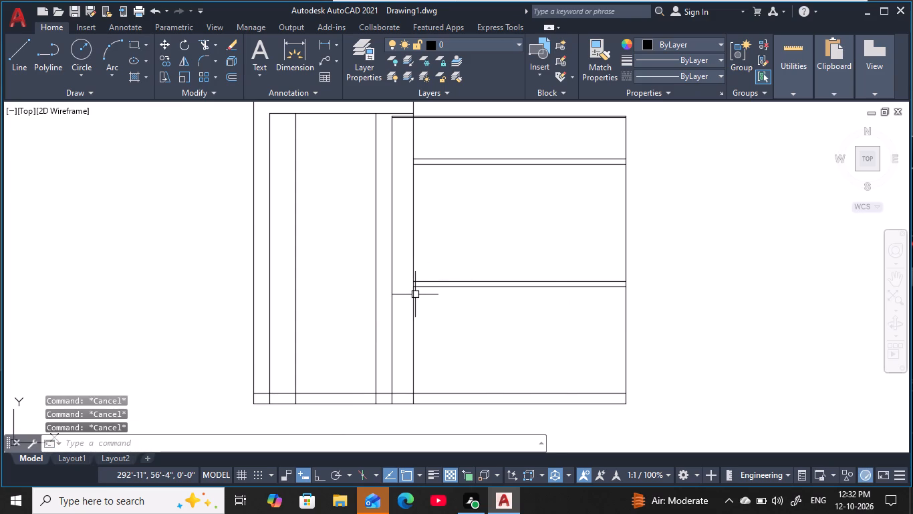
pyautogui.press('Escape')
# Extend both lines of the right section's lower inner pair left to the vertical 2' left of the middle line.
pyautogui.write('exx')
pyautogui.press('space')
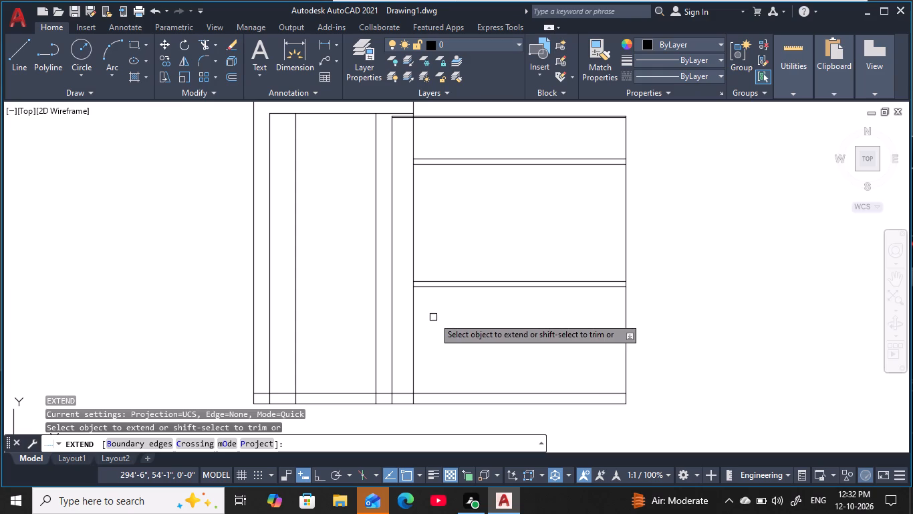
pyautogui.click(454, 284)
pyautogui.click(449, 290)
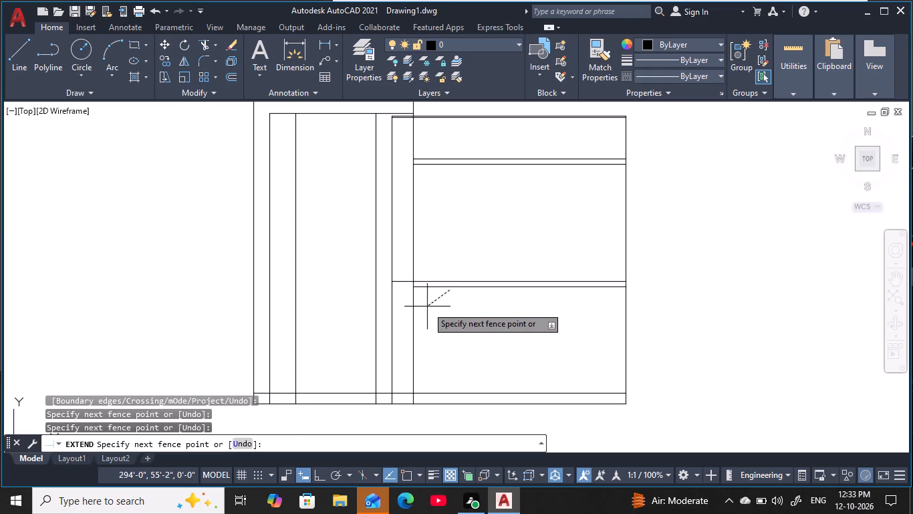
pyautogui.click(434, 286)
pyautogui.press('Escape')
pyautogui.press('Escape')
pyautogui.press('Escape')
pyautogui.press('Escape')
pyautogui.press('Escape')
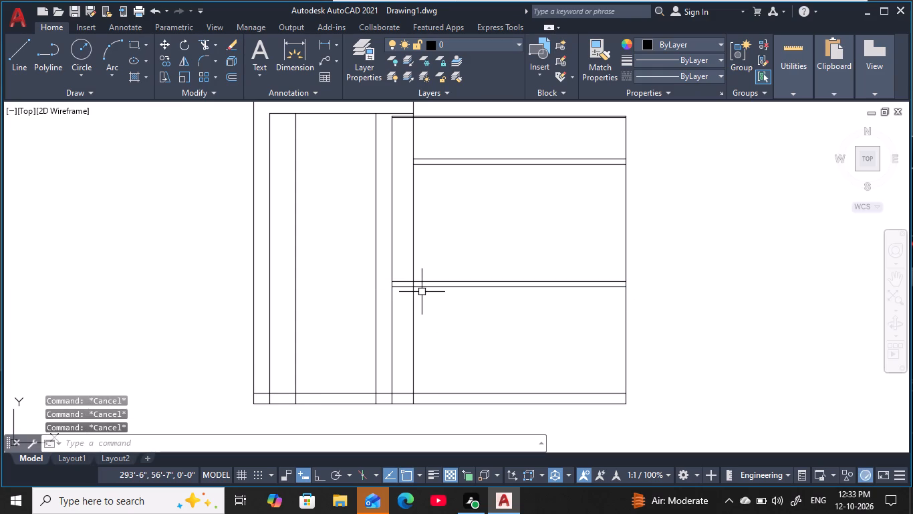
# Trim the upper line of the right section's lower inner pair back to the middle vertical.
pyautogui.write('tr')
pyautogui.press('space')
pyautogui.click(396, 280)
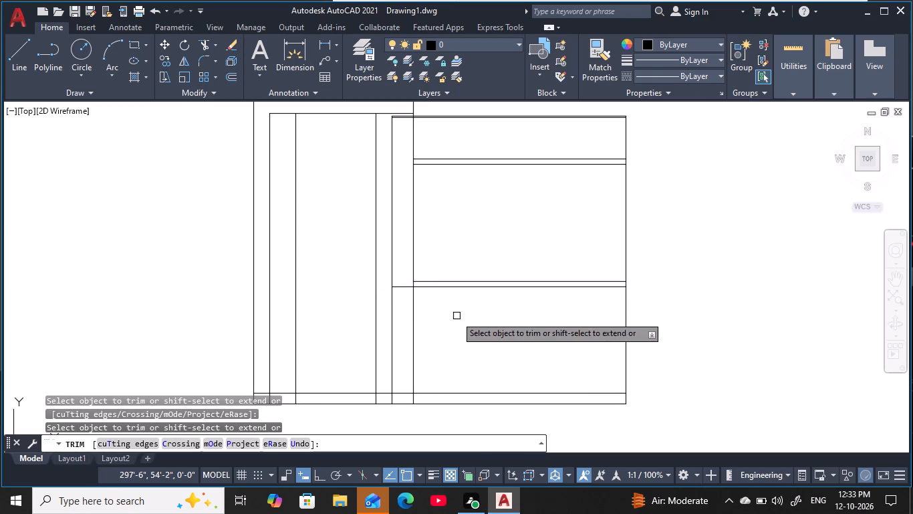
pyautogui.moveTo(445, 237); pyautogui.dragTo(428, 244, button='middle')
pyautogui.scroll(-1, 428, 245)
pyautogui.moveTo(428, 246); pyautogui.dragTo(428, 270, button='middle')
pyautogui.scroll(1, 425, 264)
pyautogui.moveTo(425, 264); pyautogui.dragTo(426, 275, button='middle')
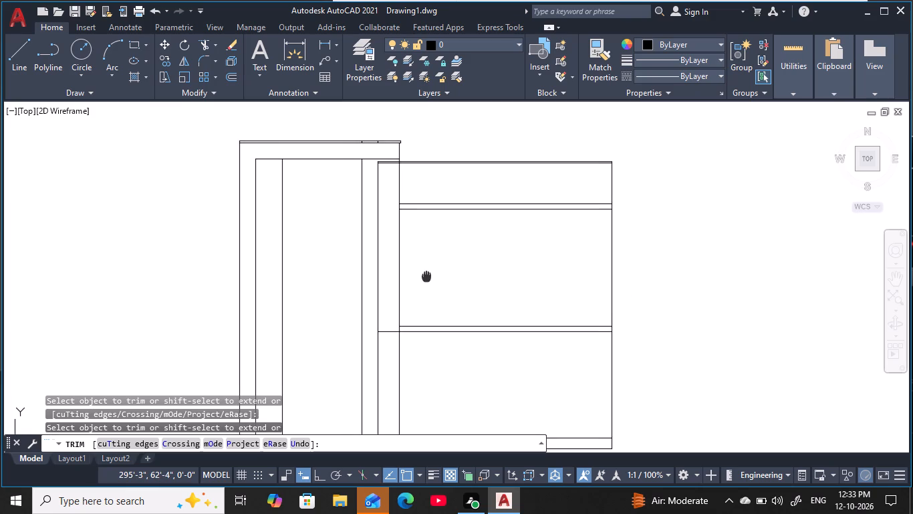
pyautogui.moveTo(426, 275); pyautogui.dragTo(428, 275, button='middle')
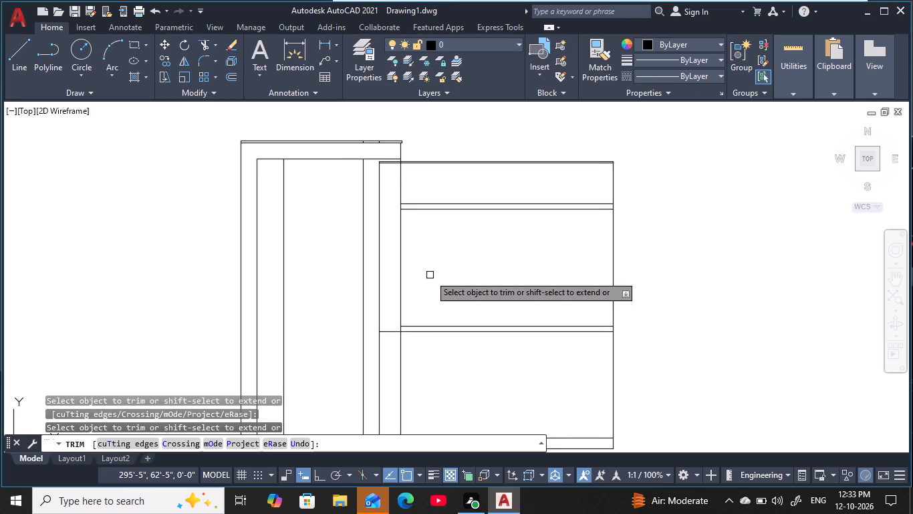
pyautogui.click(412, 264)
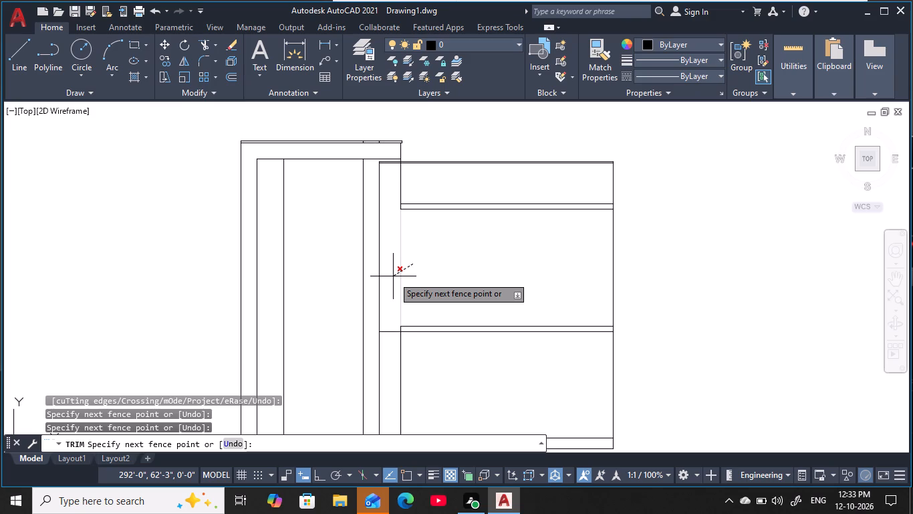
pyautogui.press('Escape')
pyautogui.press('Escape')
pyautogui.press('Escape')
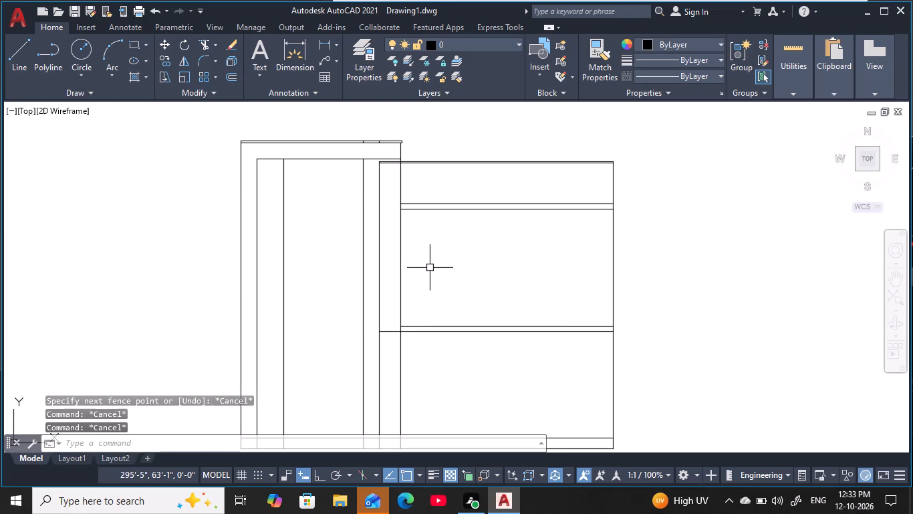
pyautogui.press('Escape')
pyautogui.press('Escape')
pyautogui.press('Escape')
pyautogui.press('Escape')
# Trim the middle vertical between the right section's top pair and upper inner pair, and below the lower inner pair.
pyautogui.write('tr')
pyautogui.press('space')
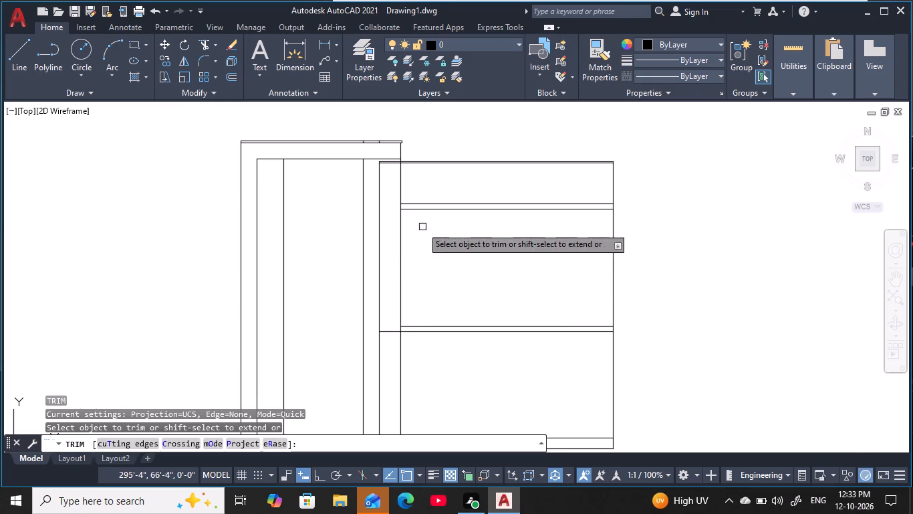
pyautogui.click(414, 186)
pyautogui.click(392, 188)
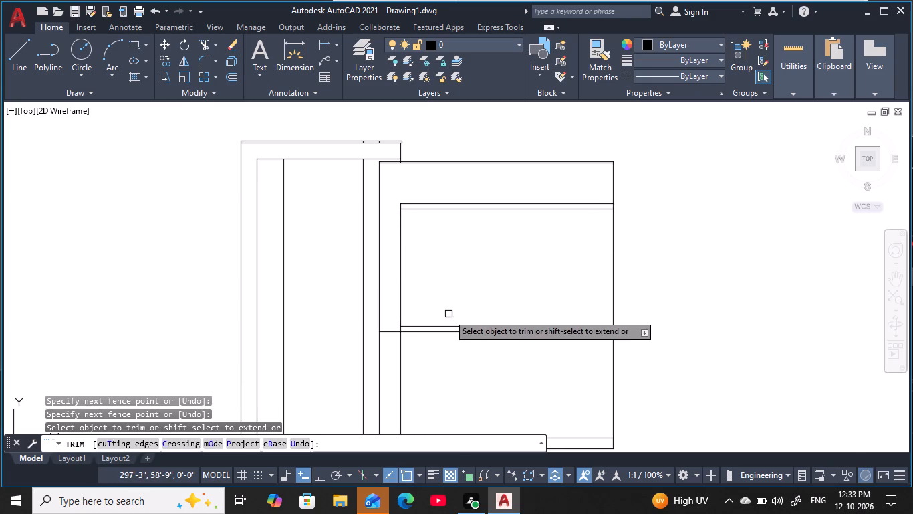
pyautogui.click(425, 373)
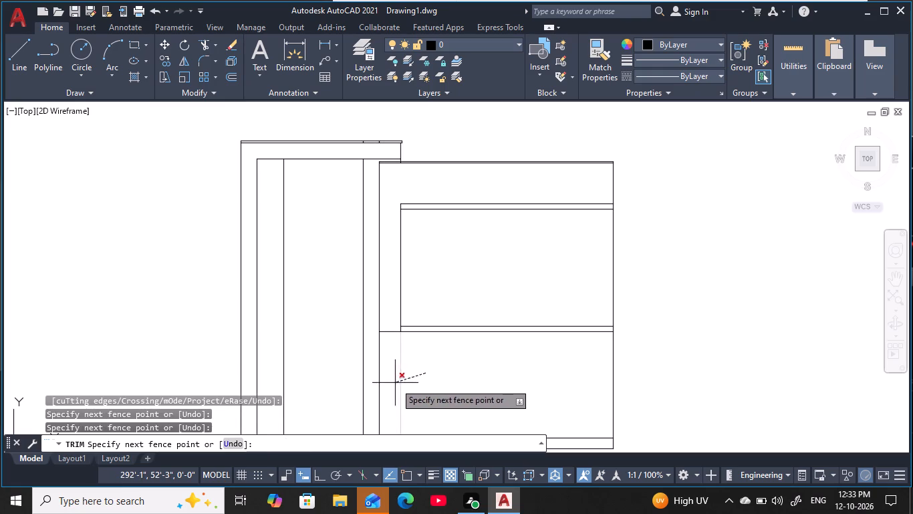
pyautogui.click(396, 383)
pyautogui.scroll(-1, 451, 375)
pyautogui.scroll(1, 419, 347)
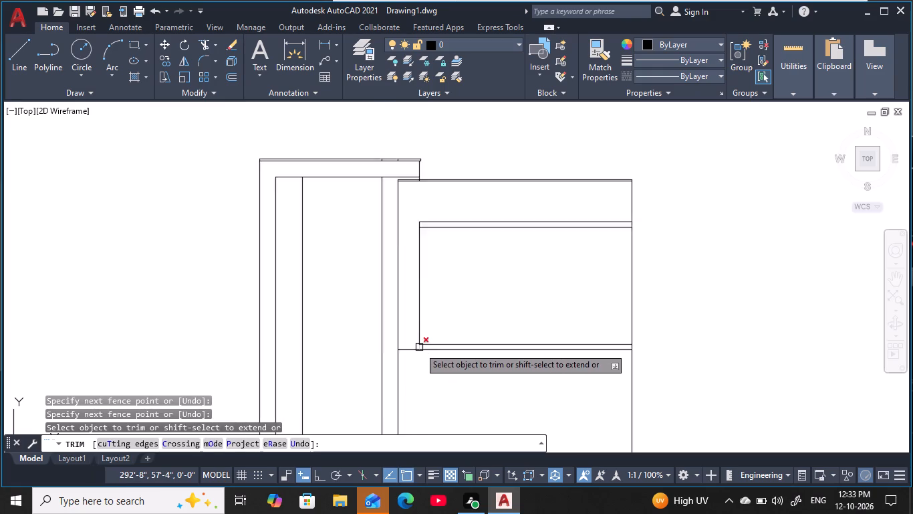
pyautogui.scroll(3, 419, 347)
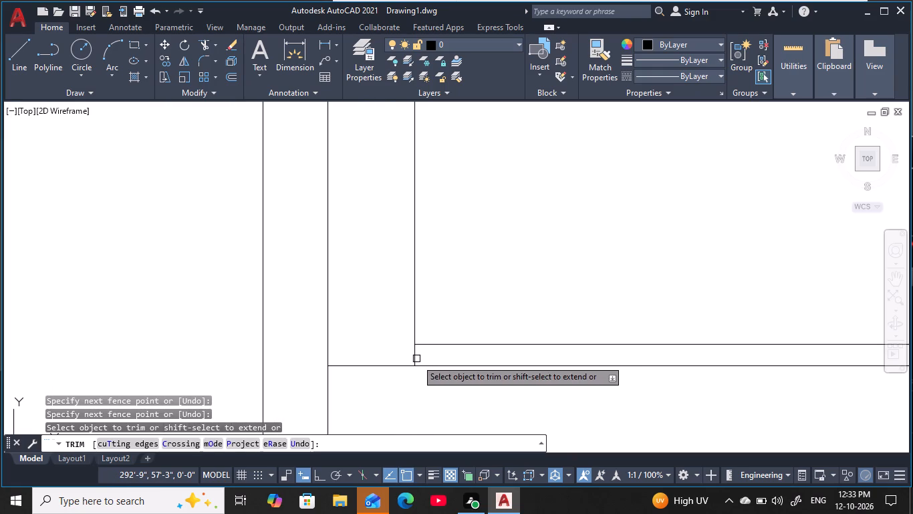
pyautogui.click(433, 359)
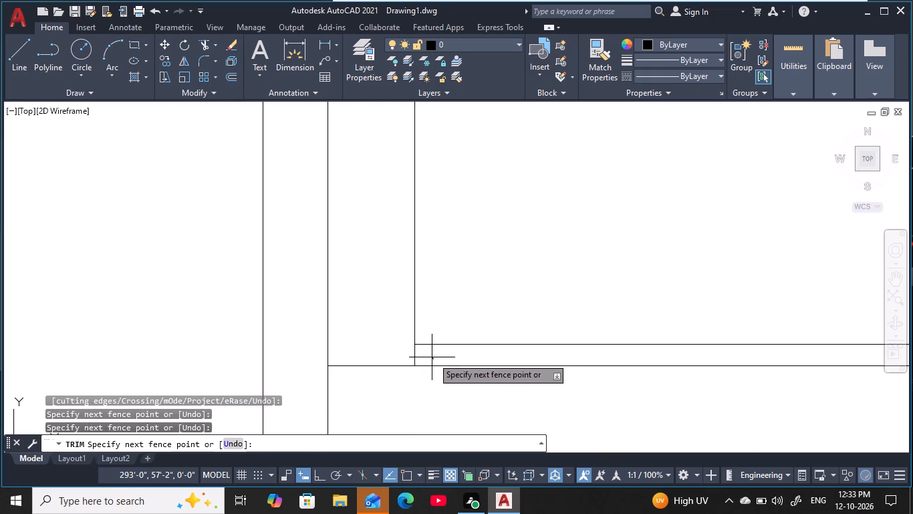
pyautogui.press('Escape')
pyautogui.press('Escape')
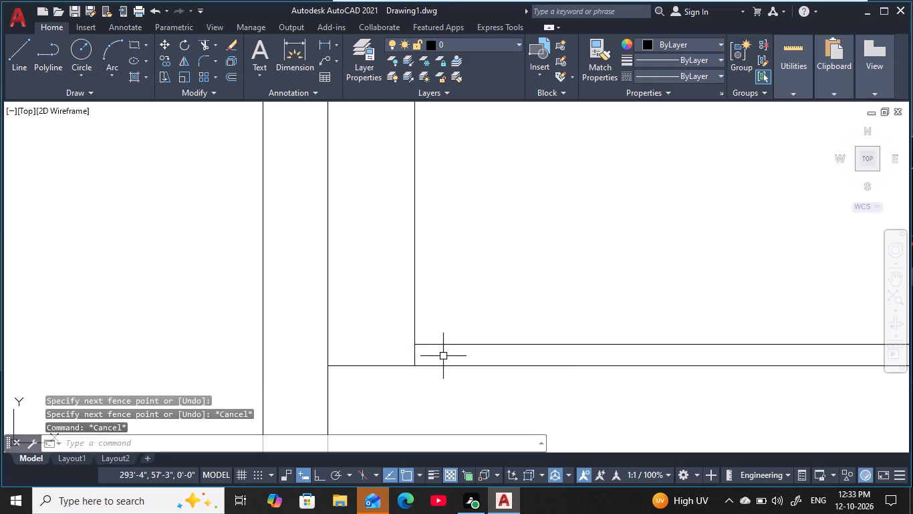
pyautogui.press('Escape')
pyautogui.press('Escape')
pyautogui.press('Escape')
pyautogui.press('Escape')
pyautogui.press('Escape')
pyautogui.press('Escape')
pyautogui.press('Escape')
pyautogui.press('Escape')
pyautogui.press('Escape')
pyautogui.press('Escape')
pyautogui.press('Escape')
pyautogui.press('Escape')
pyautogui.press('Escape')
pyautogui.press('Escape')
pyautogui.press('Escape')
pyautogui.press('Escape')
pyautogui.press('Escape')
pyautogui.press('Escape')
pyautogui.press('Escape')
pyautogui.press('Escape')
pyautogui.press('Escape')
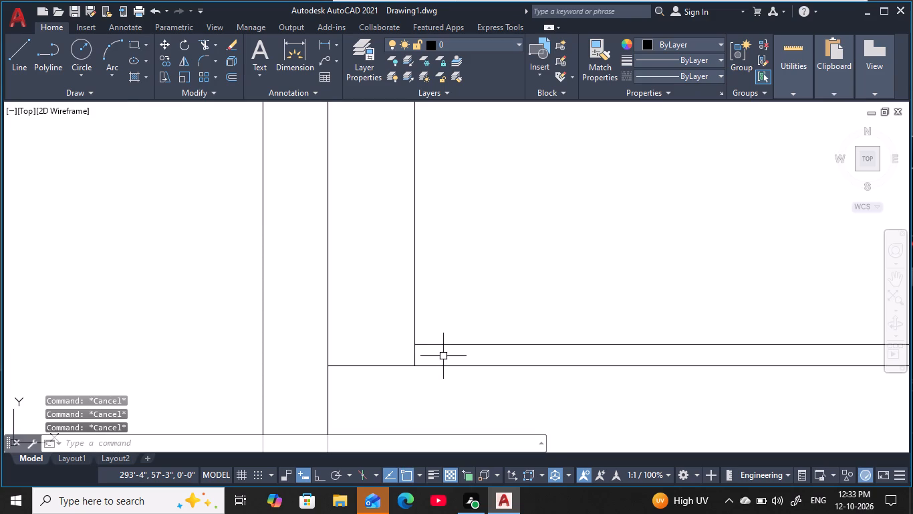
# Erase the short leftover piece of the middle vertical between the two bottom horizontal lines.
pyautogui.scroll(-1, 443, 356)
pyautogui.moveTo(435, 355); pyautogui.dragTo(346, 332, button='middle')
pyautogui.scroll(-2, 346, 332)
pyautogui.moveTo(386, 313); pyautogui.dragTo(378, 323, button='middle')
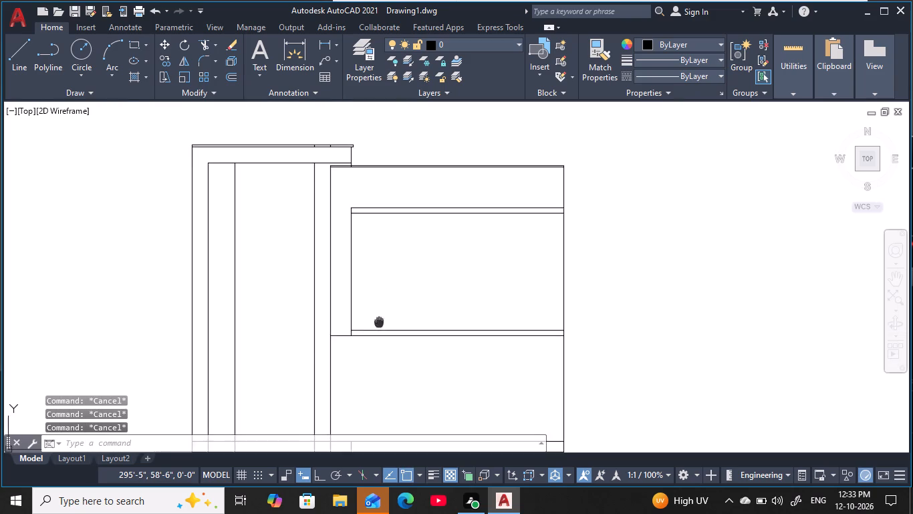
pyautogui.moveTo(378, 323); pyautogui.dragTo(363, 339, button='middle')
pyautogui.scroll(-1, 396, 325)
pyautogui.moveTo(396, 325); pyautogui.dragTo(402, 294, button='middle')
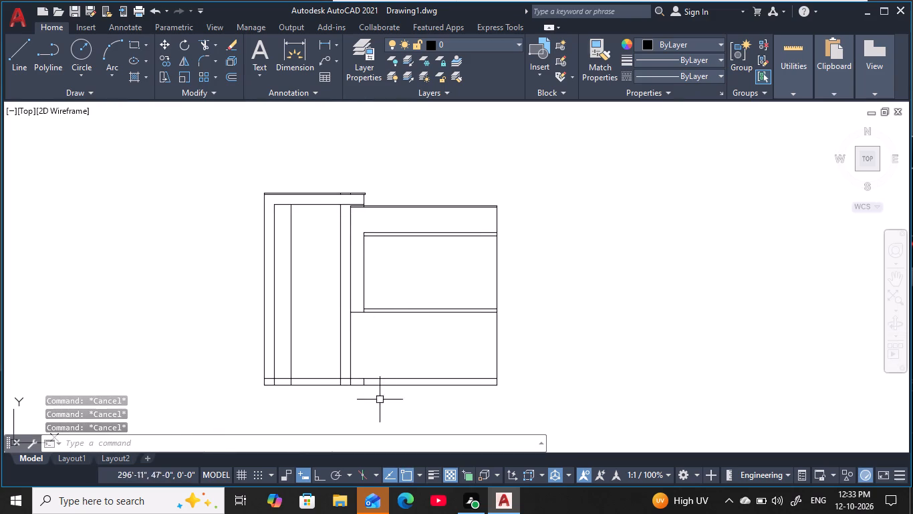
pyautogui.scroll(3, 364, 388)
pyautogui.click(336, 341)
pyautogui.click(394, 419)
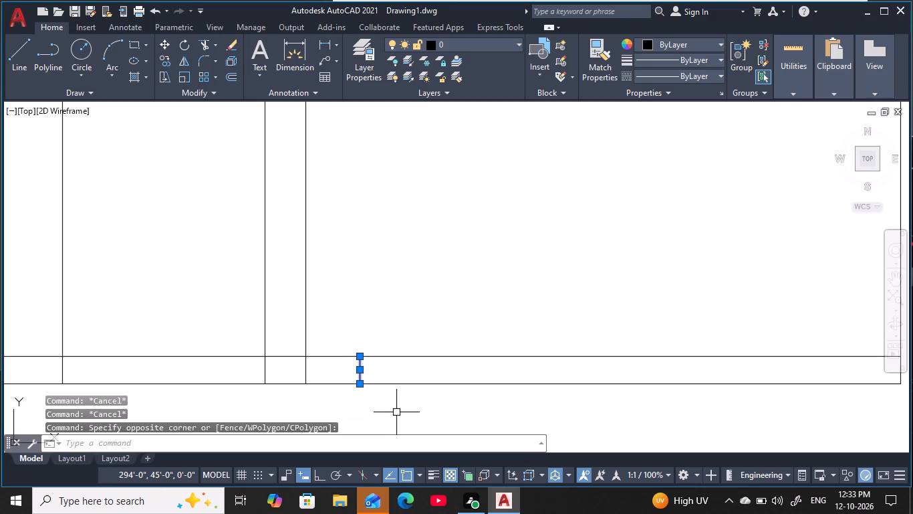
pyautogui.press('e')
pyautogui.press('space')
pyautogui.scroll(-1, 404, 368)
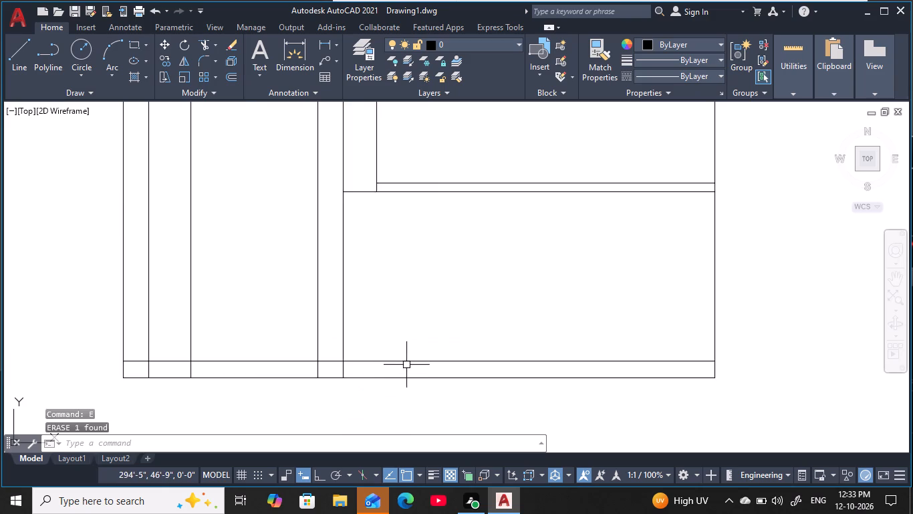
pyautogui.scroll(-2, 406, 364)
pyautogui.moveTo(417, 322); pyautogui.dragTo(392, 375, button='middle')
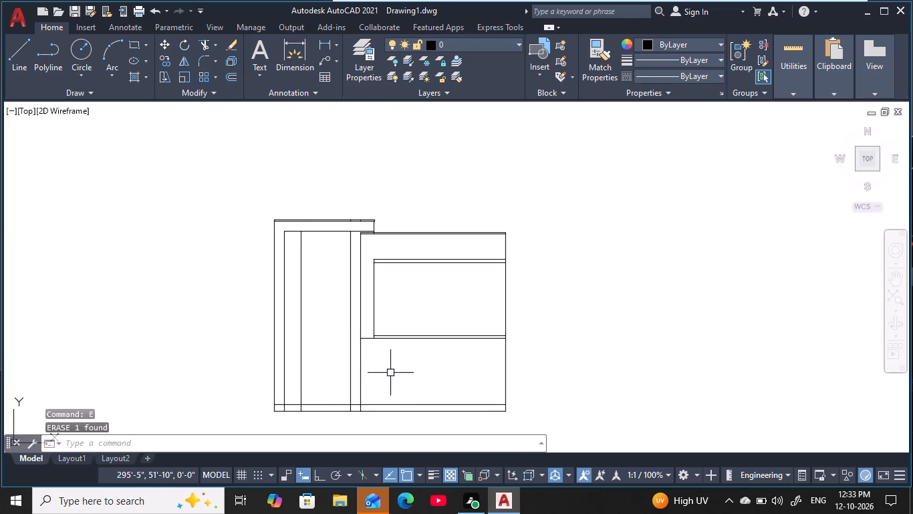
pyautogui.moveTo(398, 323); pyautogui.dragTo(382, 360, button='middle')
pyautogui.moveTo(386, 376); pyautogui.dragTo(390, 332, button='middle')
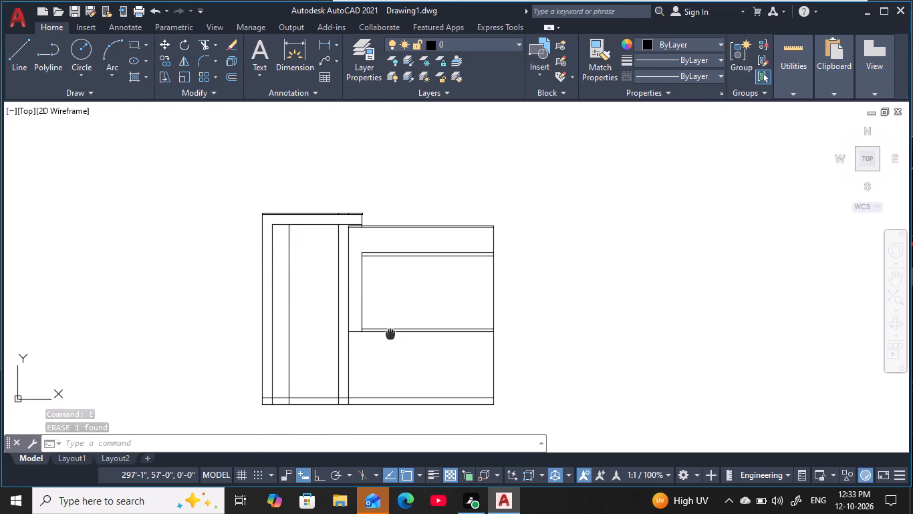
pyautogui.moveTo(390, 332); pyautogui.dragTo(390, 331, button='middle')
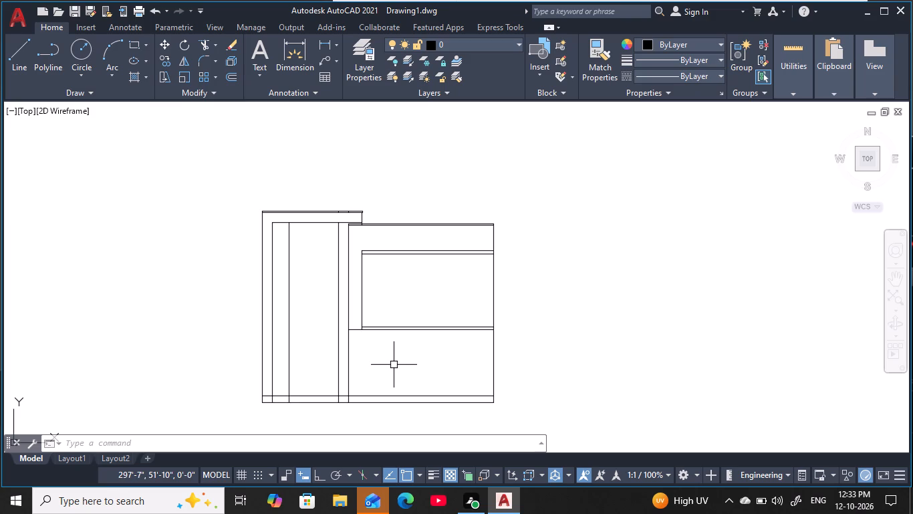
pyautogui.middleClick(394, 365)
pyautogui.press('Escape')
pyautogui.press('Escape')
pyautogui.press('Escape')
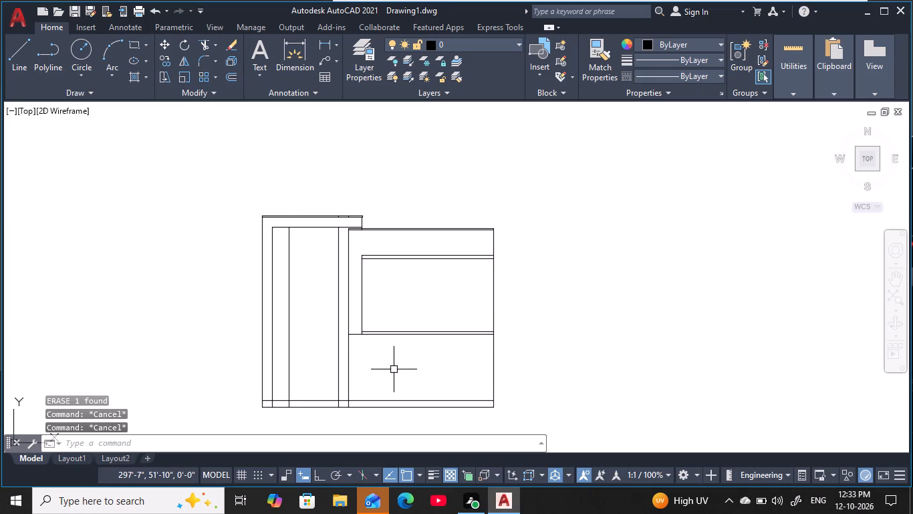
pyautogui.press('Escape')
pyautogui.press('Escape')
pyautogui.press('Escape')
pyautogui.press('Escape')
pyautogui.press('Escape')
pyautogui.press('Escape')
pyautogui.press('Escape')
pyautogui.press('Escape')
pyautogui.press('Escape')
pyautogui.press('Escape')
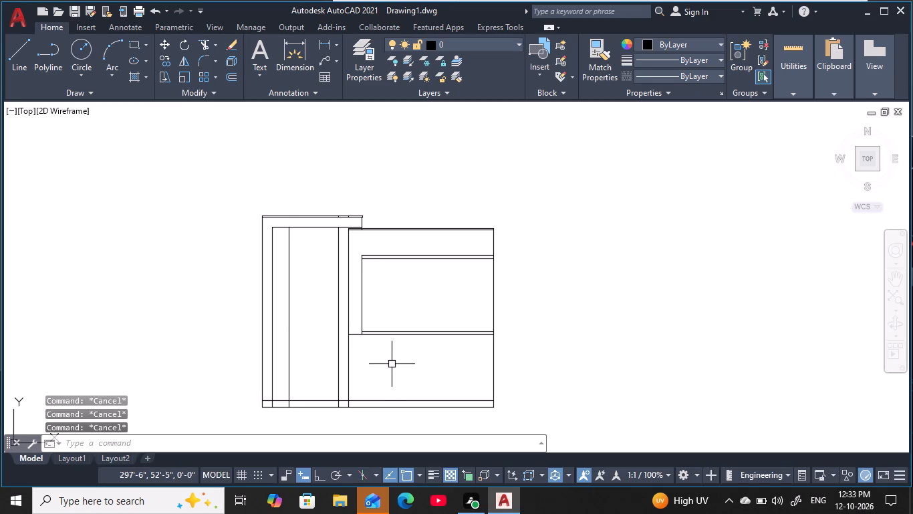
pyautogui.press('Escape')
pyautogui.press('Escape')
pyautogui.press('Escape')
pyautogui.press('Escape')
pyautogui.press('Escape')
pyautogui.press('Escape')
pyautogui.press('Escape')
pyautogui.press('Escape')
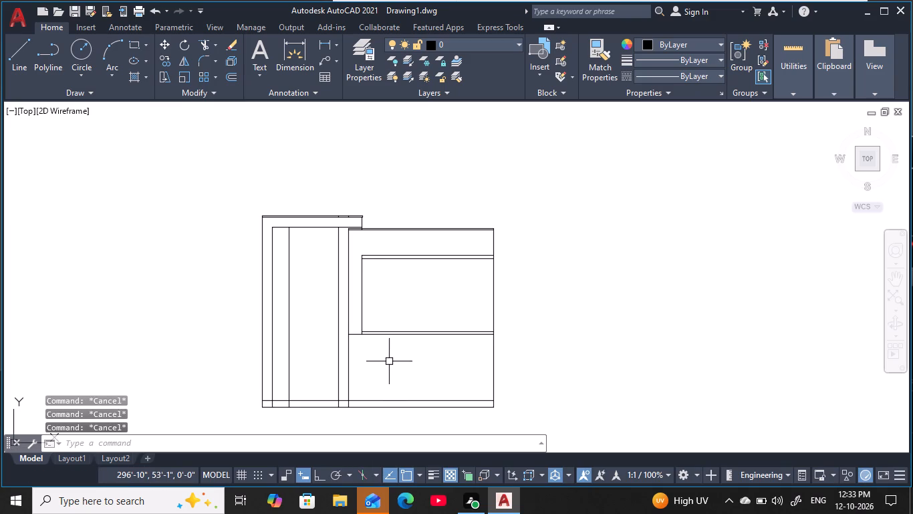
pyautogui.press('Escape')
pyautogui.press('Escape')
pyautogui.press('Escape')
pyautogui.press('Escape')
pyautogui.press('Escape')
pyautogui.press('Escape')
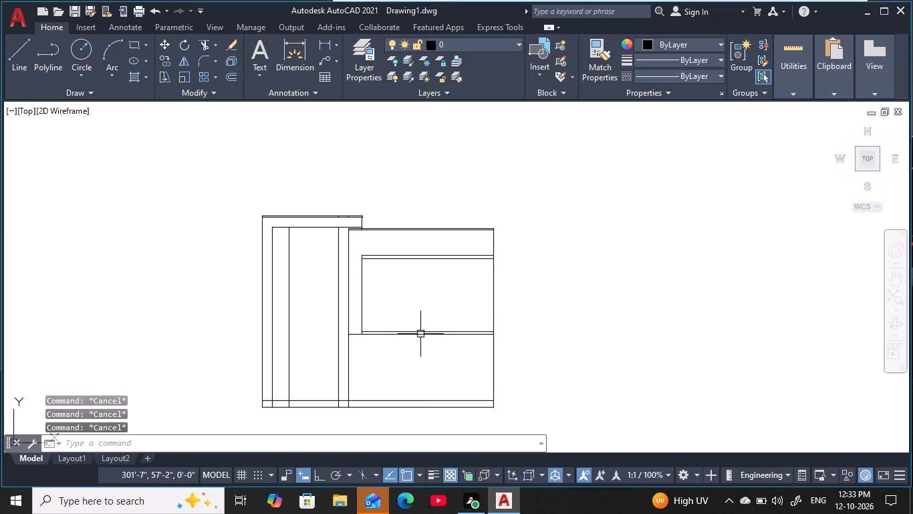
# Erase the lower line of the right section's lower inner horizontal pair.
pyautogui.scroll(2, 420, 334)
pyautogui.moveTo(422, 334); pyautogui.dragTo(433, 343, button='middle')
pyautogui.press('Escape')
pyautogui.click(429, 343)
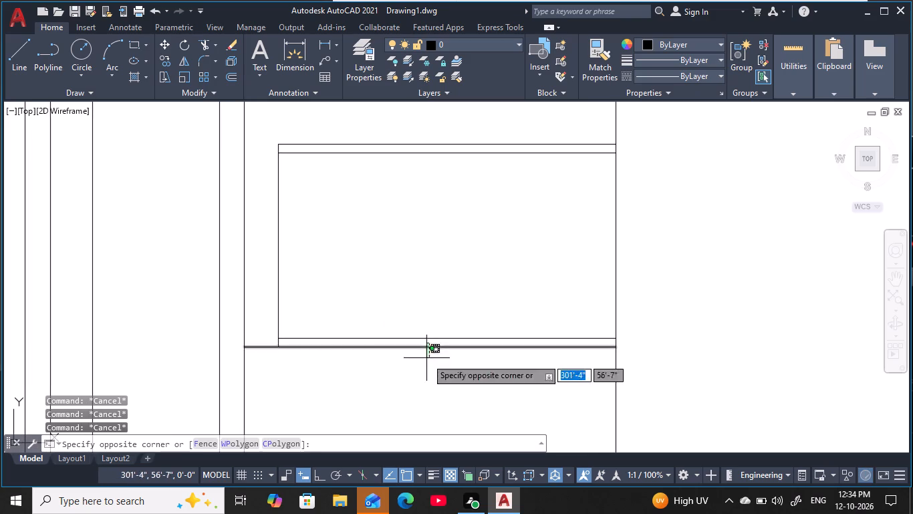
pyautogui.press('Escape')
pyautogui.press('Escape')
pyautogui.press('Escape')
pyautogui.click(424, 351)
pyautogui.click(409, 343)
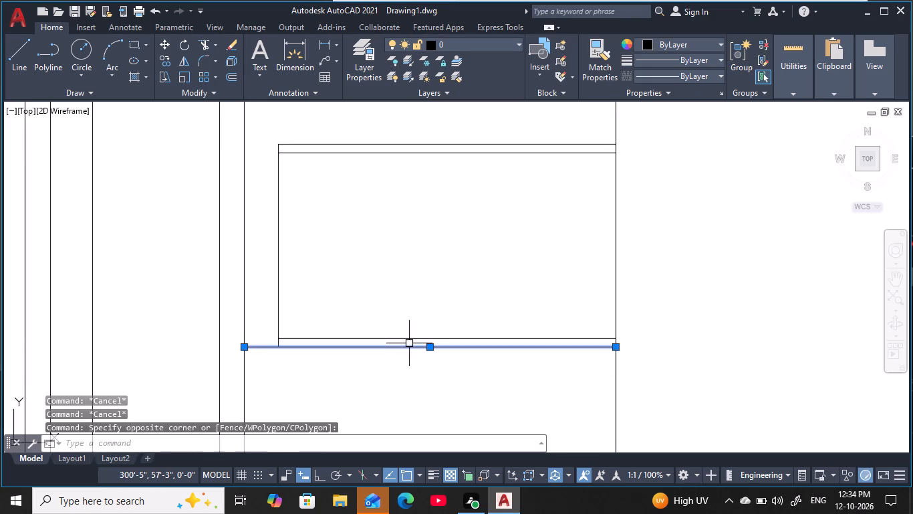
pyautogui.press('e')
pyautogui.press('space')
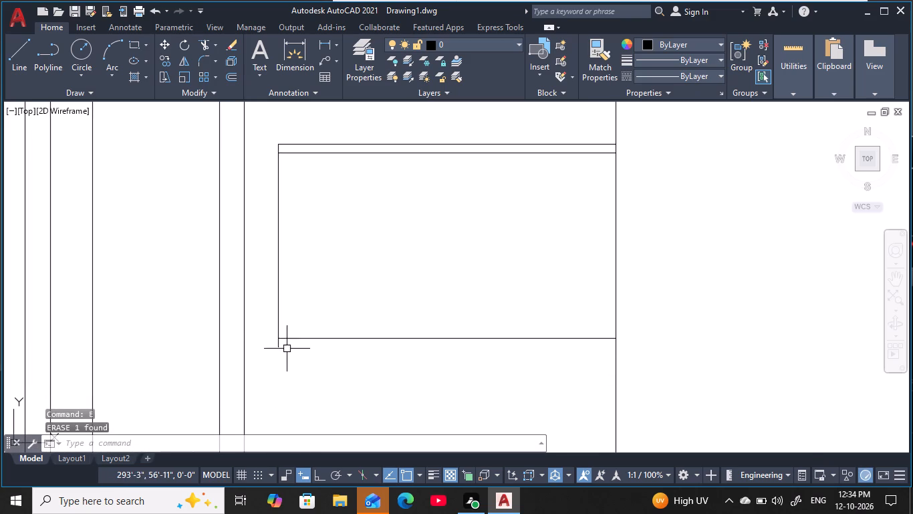
# Trim the stub of the middle vertical that overhangs below the right section's remaining lower inner line.
pyautogui.scroll(1, 287, 349)
pyautogui.press('t')
pyautogui.write('r')
pyautogui.press('space')
pyautogui.click(288, 348)
pyautogui.click(264, 343)
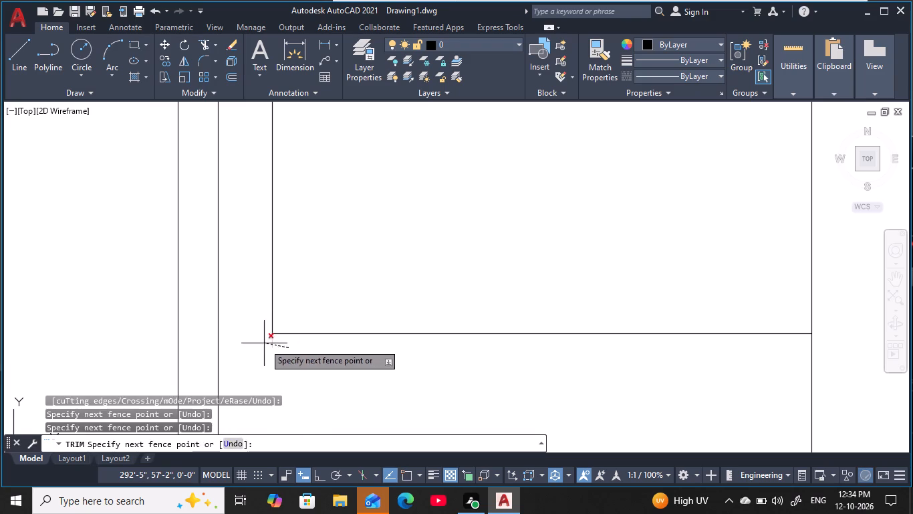
# Trim away the lower line of the right section's upper inner horizontal pair.
pyautogui.scroll(-2, 306, 319)
pyautogui.moveTo(324, 273); pyautogui.dragTo(336, 365, button='middle')
pyautogui.scroll(1, 346, 307)
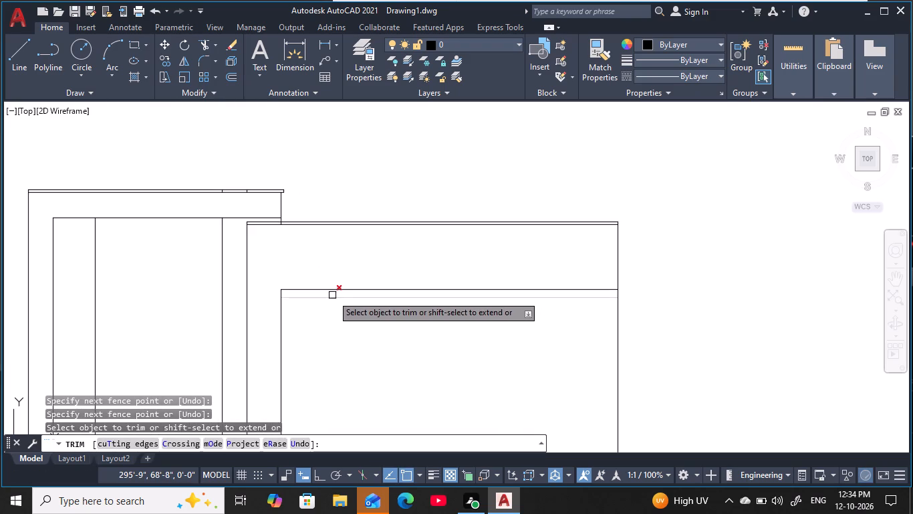
pyautogui.click(332, 296)
pyautogui.scroll(-2, 348, 337)
pyautogui.moveTo(350, 338); pyautogui.dragTo(336, 279, button='middle')
pyautogui.press('Escape')
pyautogui.press('Escape')
pyautogui.press('Escape')
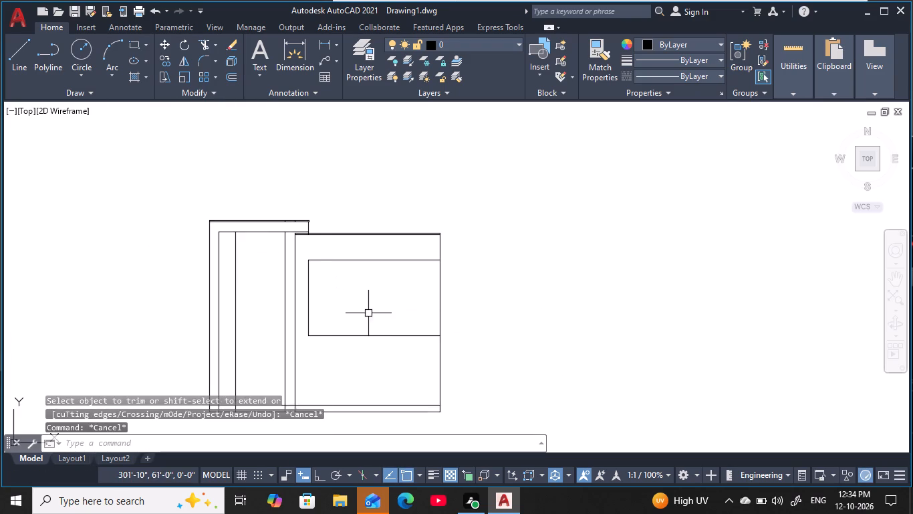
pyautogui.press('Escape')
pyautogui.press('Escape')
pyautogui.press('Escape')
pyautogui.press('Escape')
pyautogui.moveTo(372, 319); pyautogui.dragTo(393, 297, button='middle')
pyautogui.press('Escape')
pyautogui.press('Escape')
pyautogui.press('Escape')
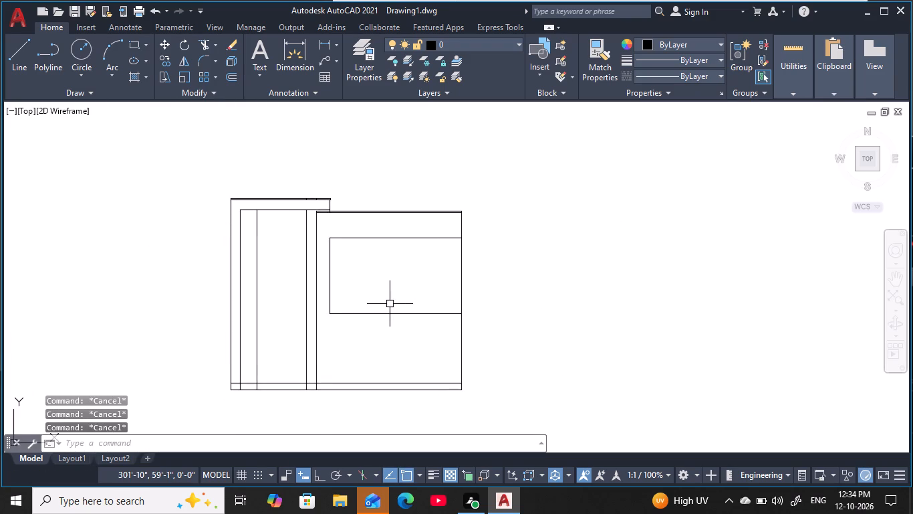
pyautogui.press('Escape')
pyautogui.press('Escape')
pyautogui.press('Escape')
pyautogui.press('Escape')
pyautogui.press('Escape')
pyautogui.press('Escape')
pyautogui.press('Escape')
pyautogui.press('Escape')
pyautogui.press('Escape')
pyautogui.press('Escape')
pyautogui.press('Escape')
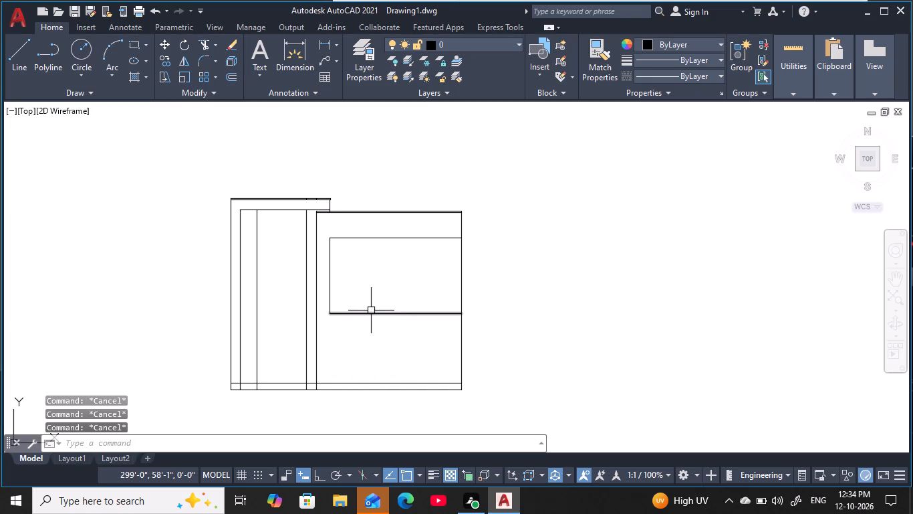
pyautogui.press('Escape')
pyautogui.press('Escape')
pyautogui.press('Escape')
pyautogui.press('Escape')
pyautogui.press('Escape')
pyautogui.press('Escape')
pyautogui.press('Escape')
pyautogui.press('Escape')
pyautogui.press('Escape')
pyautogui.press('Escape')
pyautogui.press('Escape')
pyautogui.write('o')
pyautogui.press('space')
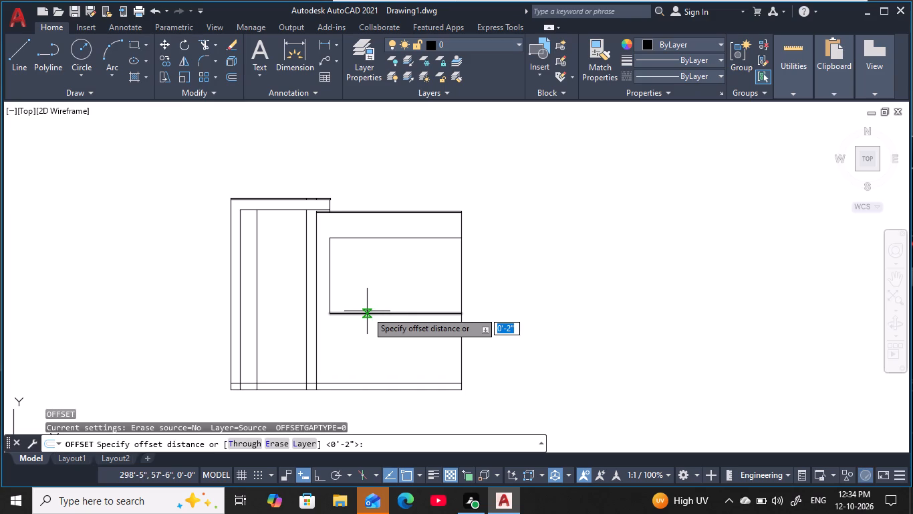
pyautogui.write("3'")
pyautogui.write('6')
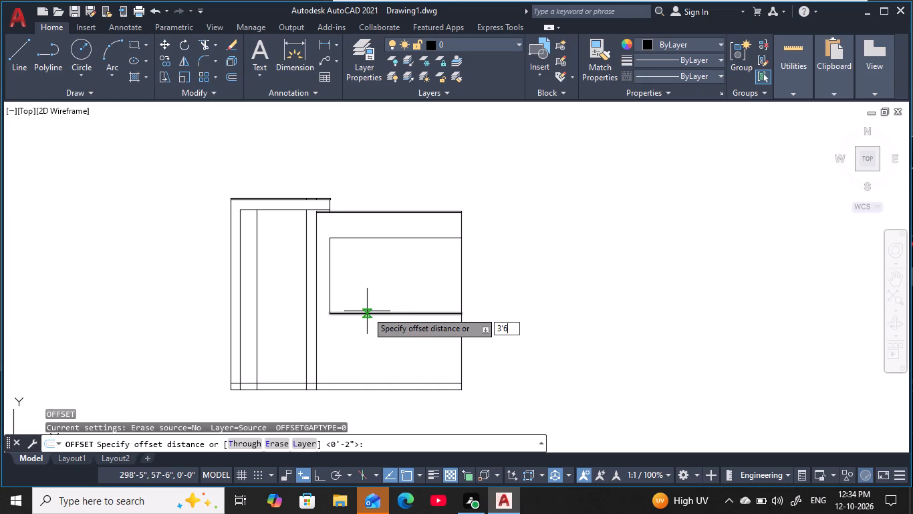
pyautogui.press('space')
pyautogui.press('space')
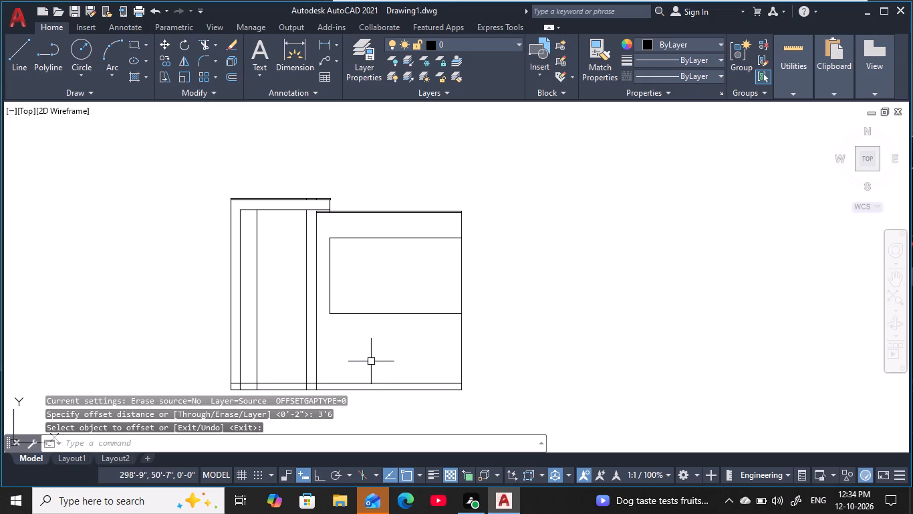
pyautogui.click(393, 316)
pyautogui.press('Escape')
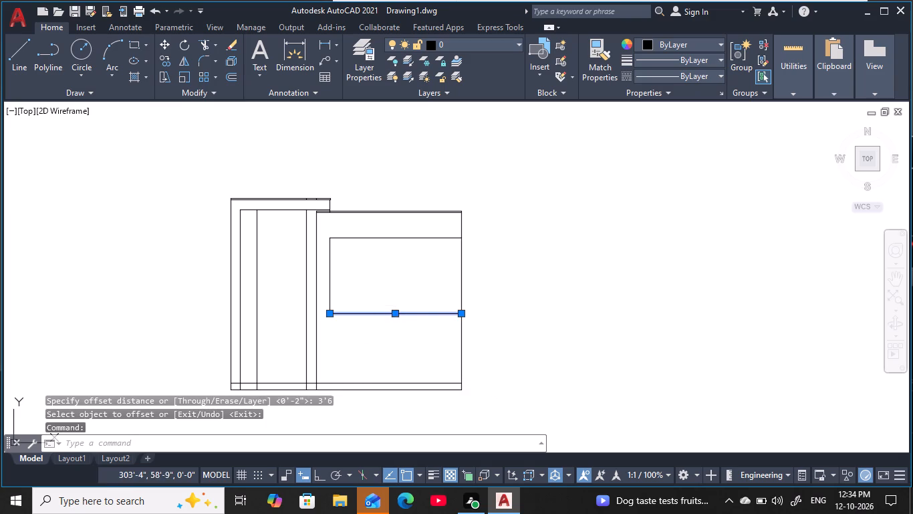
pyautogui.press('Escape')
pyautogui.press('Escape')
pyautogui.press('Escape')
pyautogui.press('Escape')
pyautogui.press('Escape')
# Offset the right section's lower inner horizontal line 3'6" upward.
pyautogui.press('o')
pyautogui.press('space')
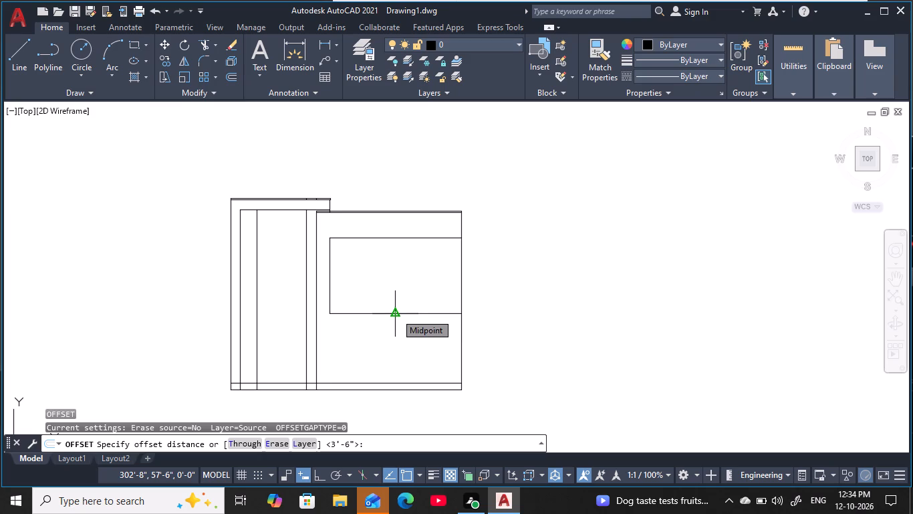
pyautogui.write("3'6")
pyautogui.press('space')
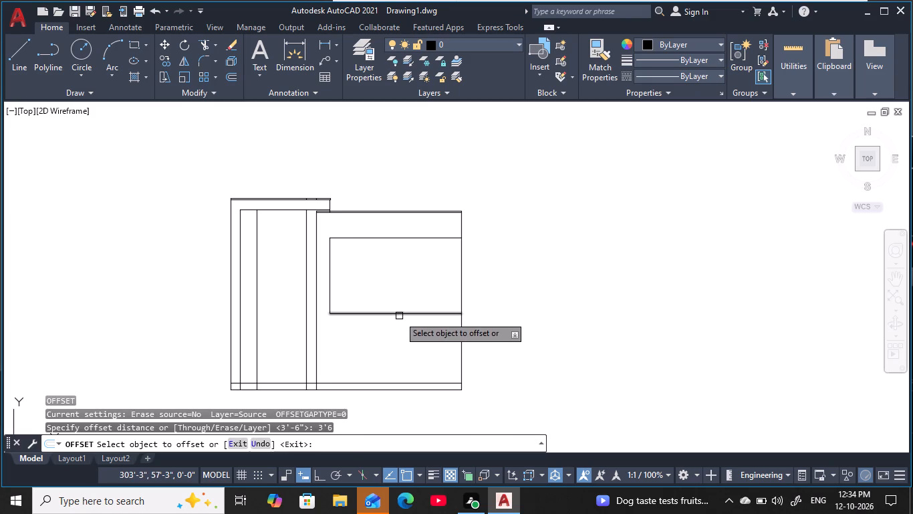
pyautogui.click(399, 316)
pyautogui.click(404, 273)
pyautogui.press('Escape')
pyautogui.press('Escape')
pyautogui.press('Escape')
pyautogui.press('Escape')
pyautogui.press('Escape')
pyautogui.press('Escape')
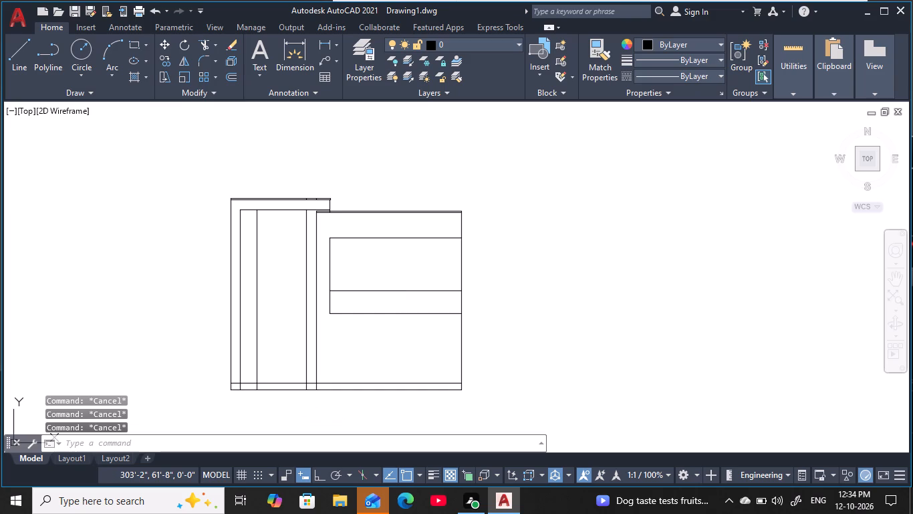
pyautogui.press('Escape')
pyautogui.press('Escape')
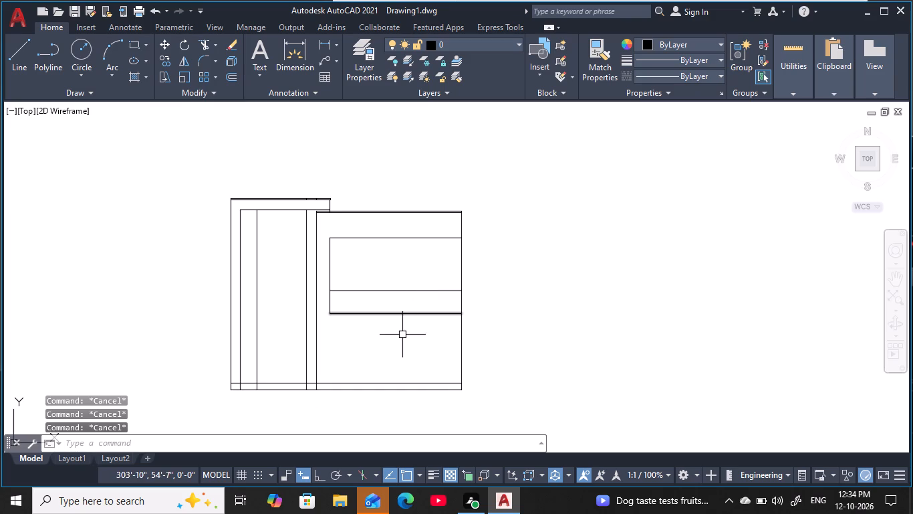
pyautogui.press('Escape')
pyautogui.press('Escape')
pyautogui.press('Escape')
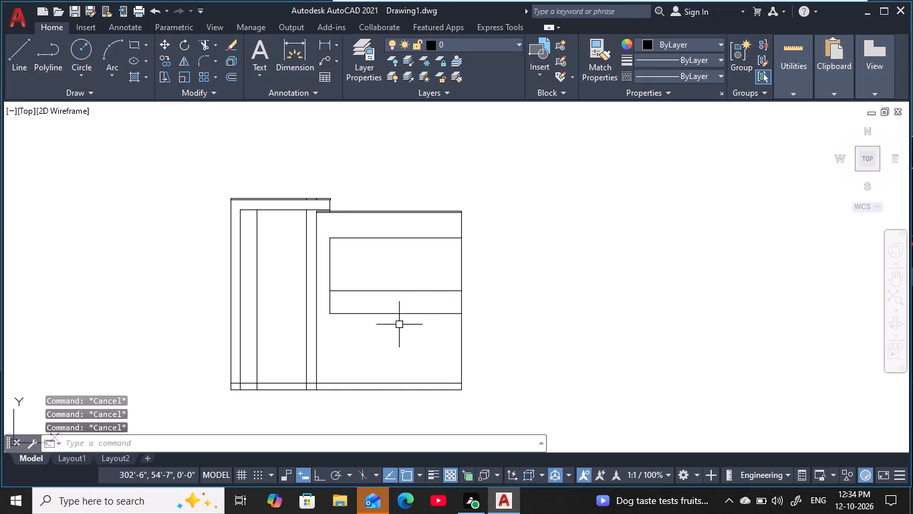
# Offset the right section's outer right vertical line 2' inward, toward the left.
pyautogui.press('Escape')
pyautogui.press('Escape')
pyautogui.press('Escape')
pyautogui.press('Escape')
pyautogui.moveTo(405, 276); pyautogui.dragTo(386, 257, button='middle')
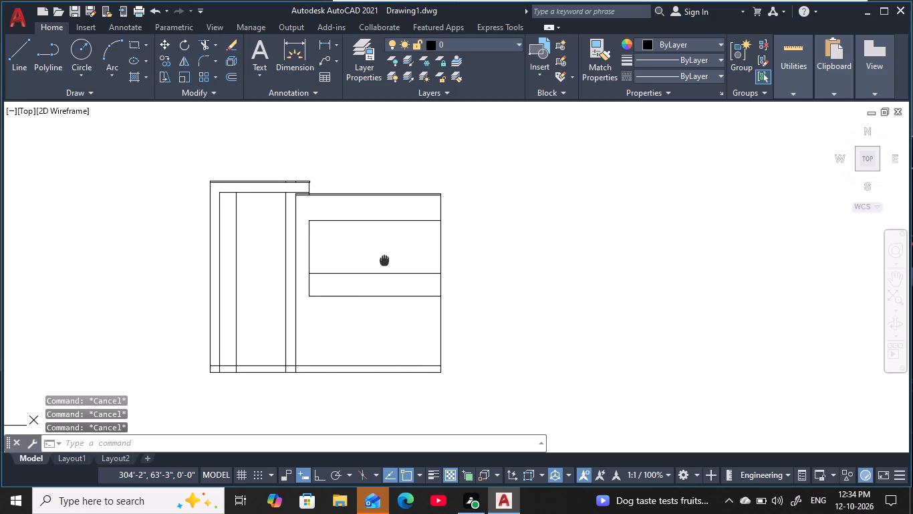
pyautogui.moveTo(386, 257); pyautogui.dragTo(400, 250, button='middle')
pyautogui.press('Escape')
pyautogui.press('Escape')
pyautogui.press('Escape')
pyautogui.press('o')
pyautogui.press('space')
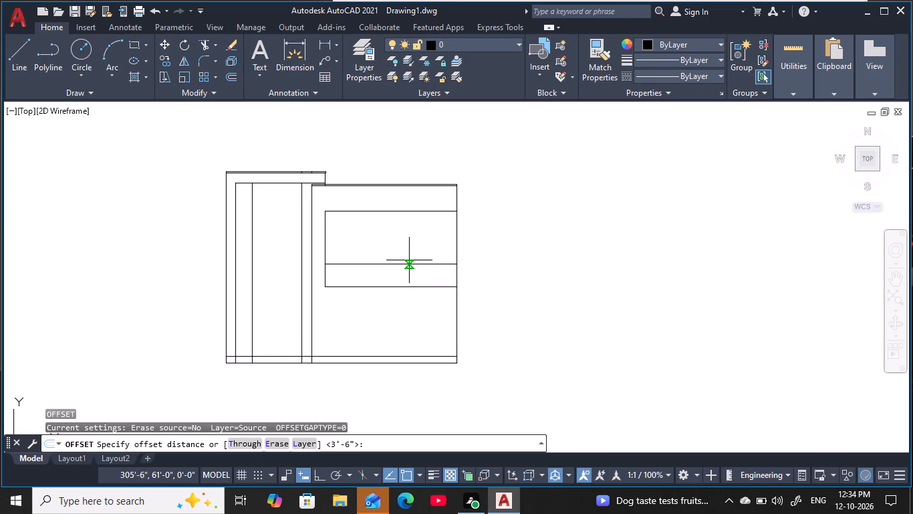
pyautogui.write("1'")
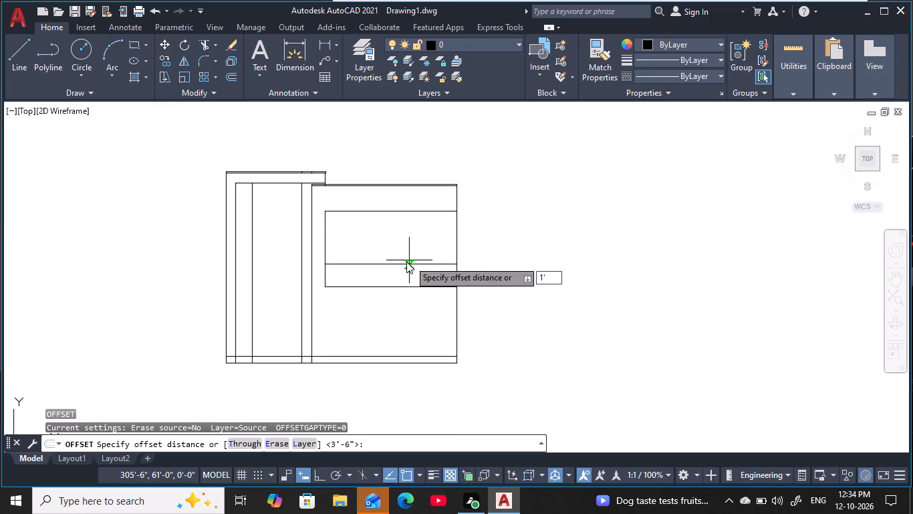
pyautogui.press('BackSpace')
pyautogui.press('BackSpace')
pyautogui.press('2')
pyautogui.press("'")
pyautogui.press('space')
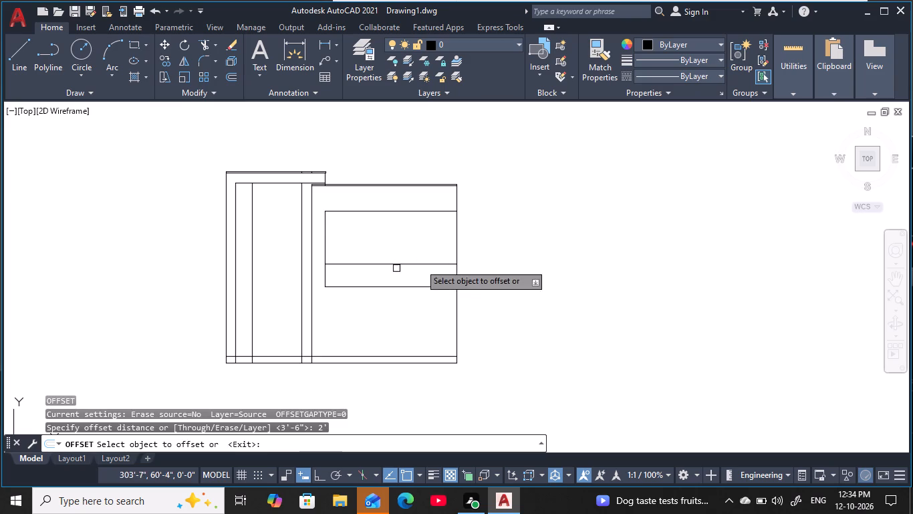
pyautogui.click(458, 240)
pyautogui.click(395, 254)
pyautogui.press('Escape')
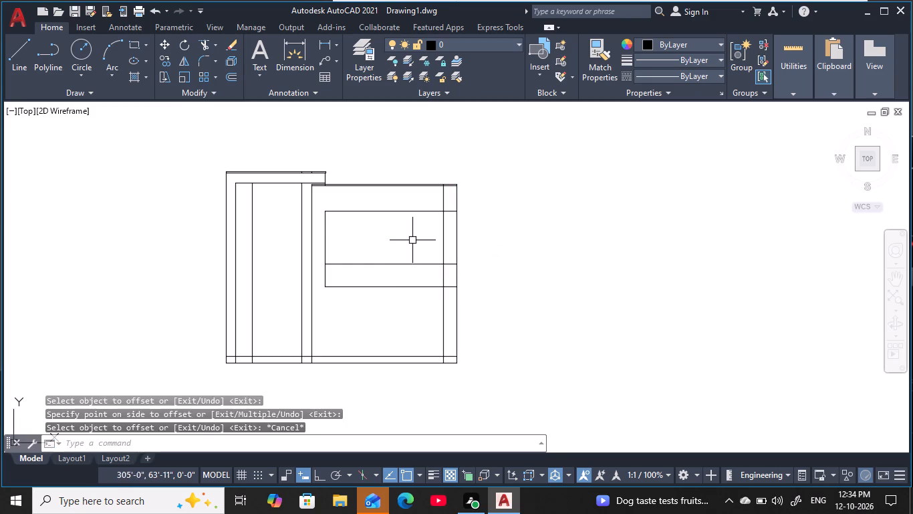
pyautogui.press('Escape')
pyautogui.press('Escape')
pyautogui.press('Escape')
pyautogui.press('Escape')
pyautogui.press('Escape')
pyautogui.press('Escape')
pyautogui.press('Escape')
pyautogui.press('Escape')
pyautogui.press('Escape')
pyautogui.press('Escape')
pyautogui.press('Escape')
pyautogui.press('Escape')
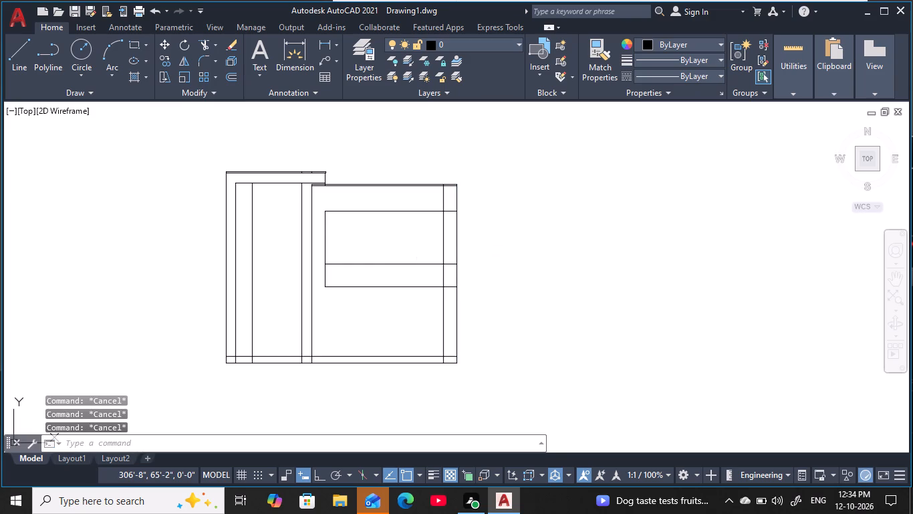
# Trim away the right section's outermost vertical line between the top and bottom horizontal pairs.
pyautogui.write('tr')
pyautogui.press('space')
pyautogui.scroll(2, 452, 220)
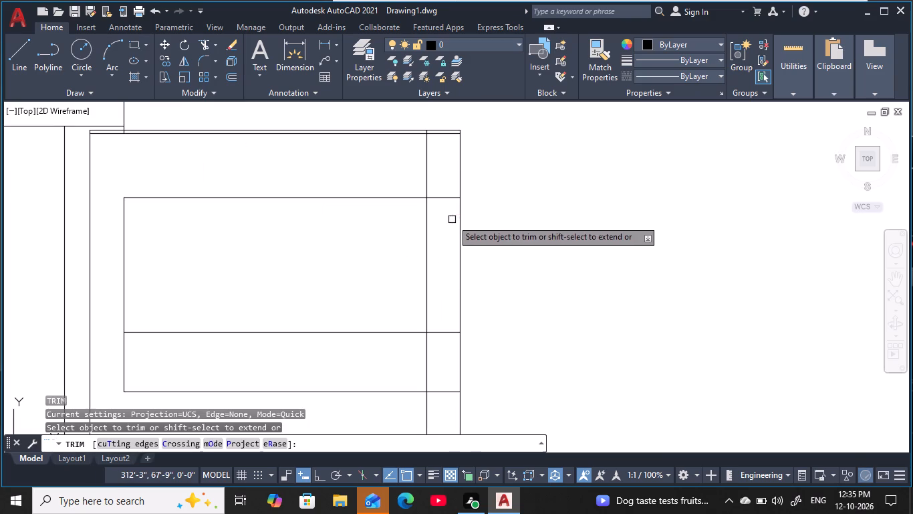
pyautogui.click(449, 179)
pyautogui.click(474, 175)
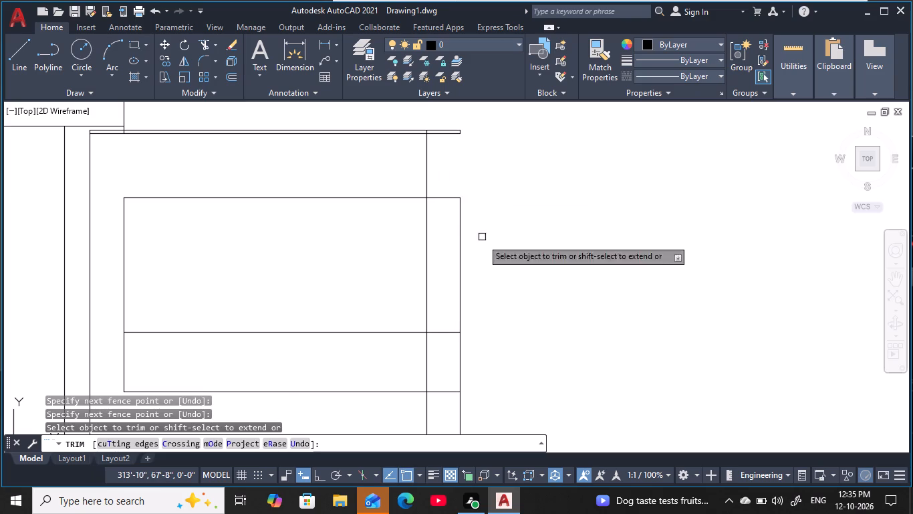
pyautogui.click(459, 281)
pyautogui.scroll(-1, 475, 284)
pyautogui.moveTo(478, 285); pyautogui.dragTo(489, 234, button='middle')
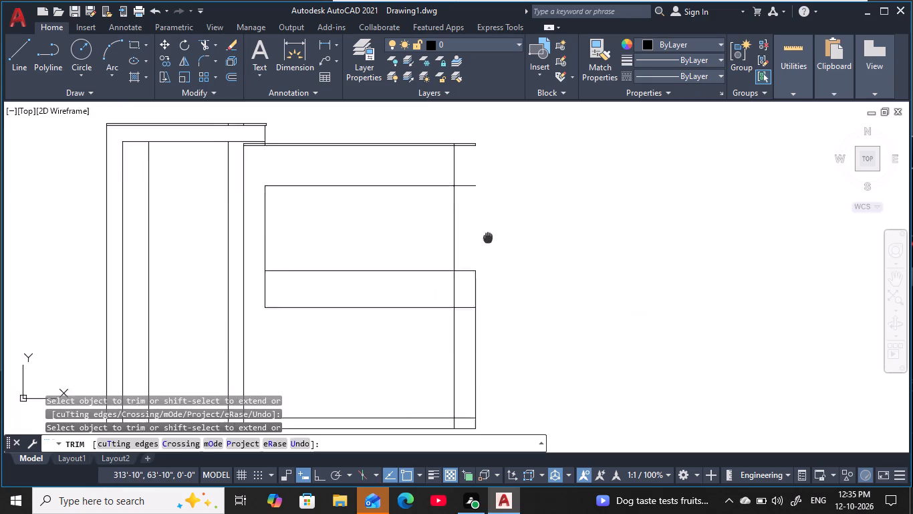
pyautogui.moveTo(489, 234); pyautogui.dragTo(497, 216, button='middle')
pyautogui.scroll(-1, 496, 263)
pyautogui.moveTo(498, 263); pyautogui.dragTo(486, 234, button='middle')
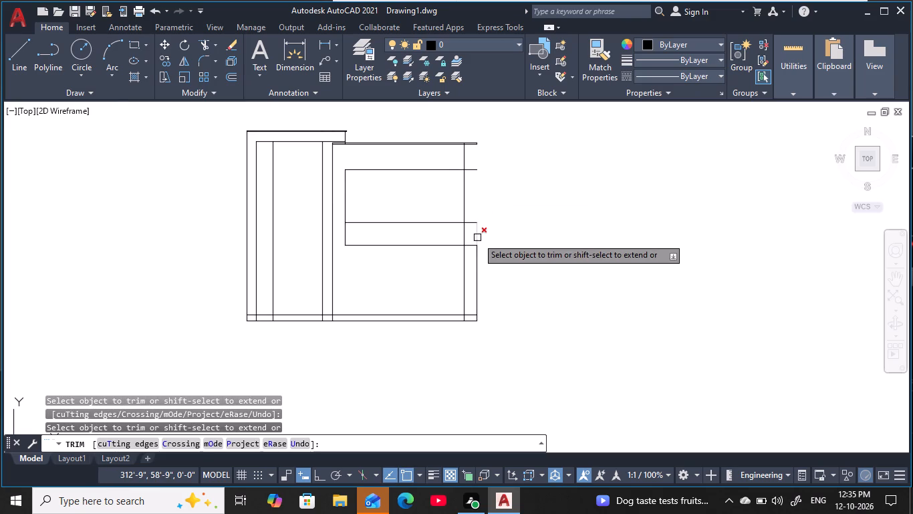
pyautogui.click(477, 238)
pyautogui.click(477, 284)
pyautogui.moveTo(489, 232); pyautogui.dragTo(498, 246, button='middle')
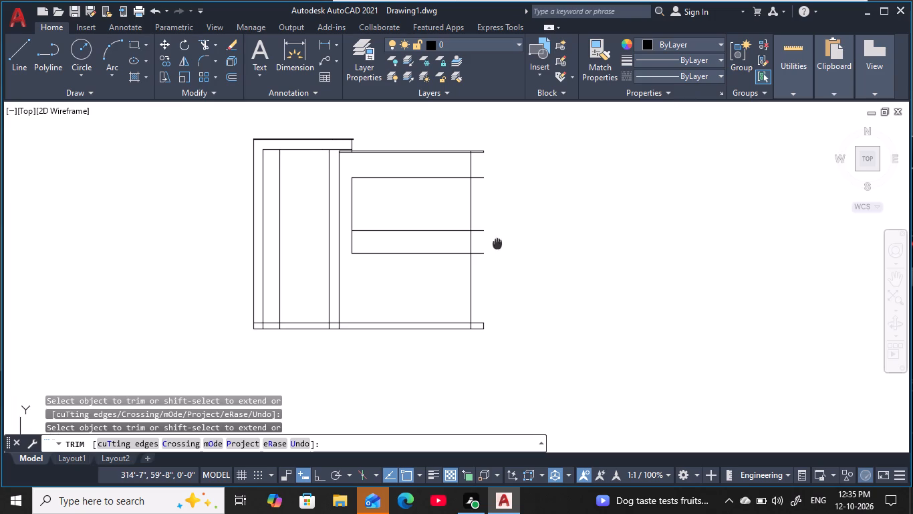
pyautogui.moveTo(498, 246); pyautogui.dragTo(505, 264, button='middle')
pyautogui.scroll(1, 501, 250)
pyautogui.moveTo(501, 250); pyautogui.dragTo(502, 262, button='middle')
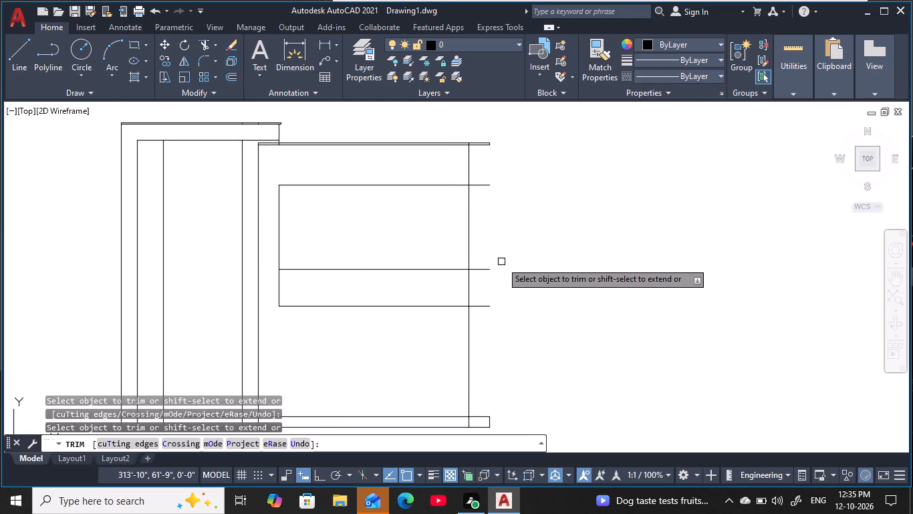
pyautogui.press('Escape')
pyautogui.press('Escape')
pyautogui.press('Escape')
pyautogui.press('Escape')
pyautogui.press('Escape')
pyautogui.press('Escape')
pyautogui.press('Escape')
pyautogui.press('Escape')
pyautogui.press('Escape')
pyautogui.press('Escape')
pyautogui.press('Escape')
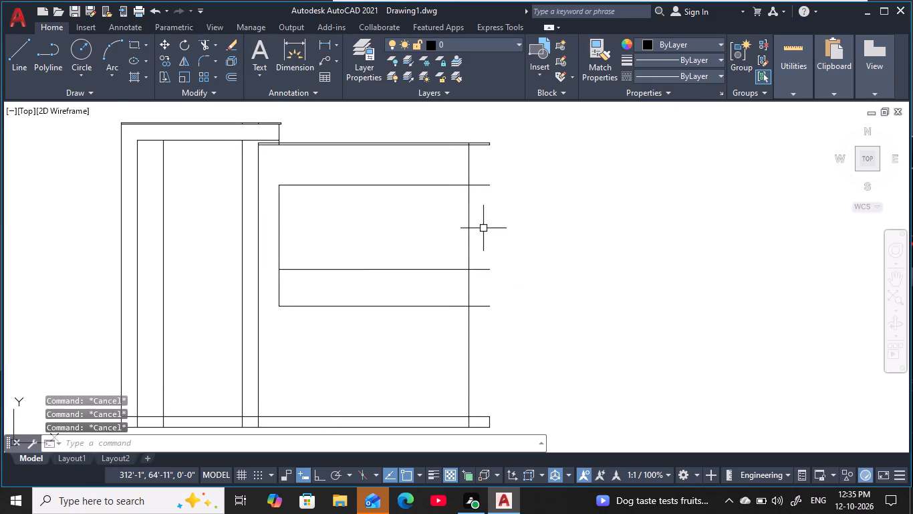
# Offset the right section's upper inner horizontal line 9" downward.
pyautogui.moveTo(485, 226); pyautogui.dragTo(492, 244, button='middle')
pyautogui.press('Escape')
pyautogui.press('Escape')
pyautogui.press('Escape')
pyautogui.press('Escape')
pyautogui.write('o')
pyautogui.press('space')
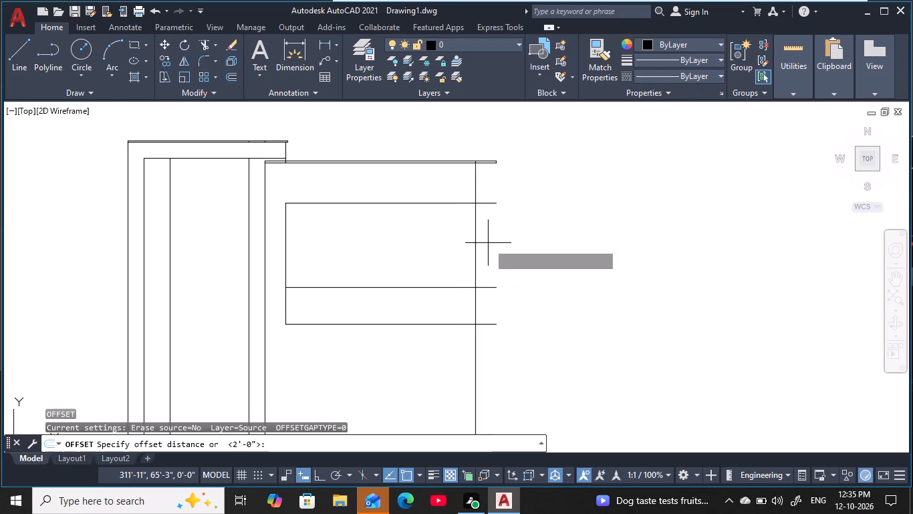
pyautogui.press('9')
pyautogui.press('space')
pyautogui.click(422, 200)
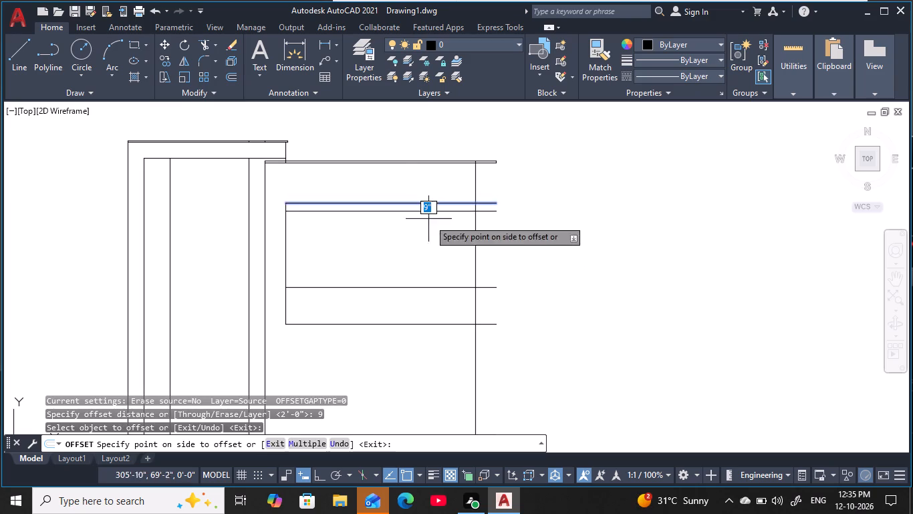
pyautogui.click(426, 250)
pyautogui.press('Escape')
pyautogui.press('Escape')
pyautogui.press('Escape')
pyautogui.press('Escape')
pyautogui.press('Escape')
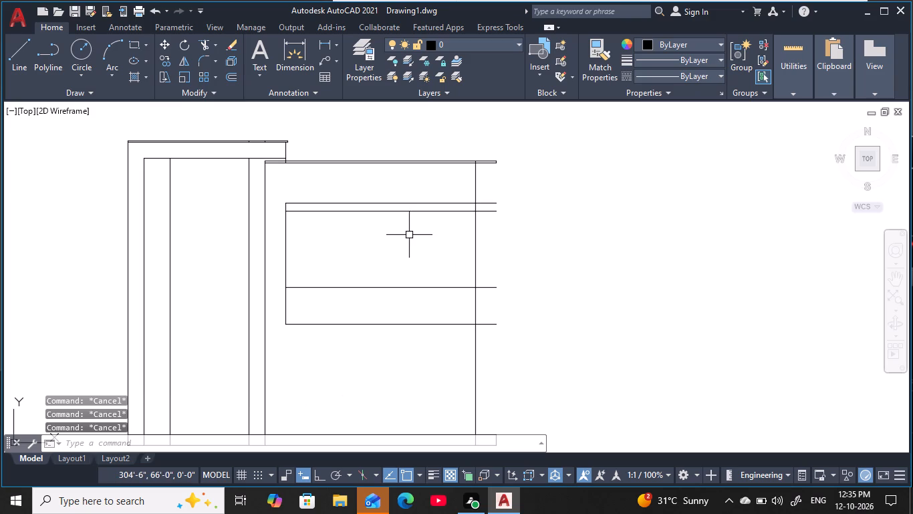
pyautogui.press('Escape')
# Offset the right section's upper inner horizontal line 2" downward.
pyautogui.press('o')
pyautogui.press('space')
pyautogui.press('2')
pyautogui.press('space')
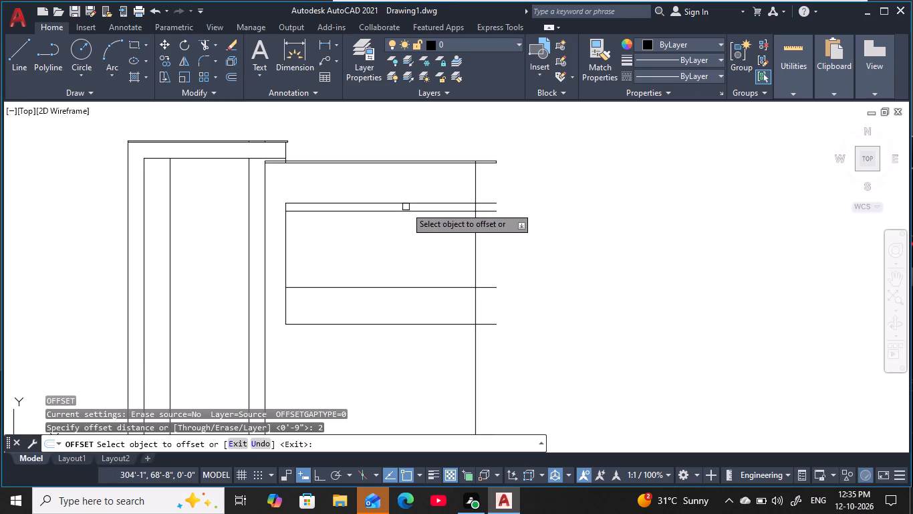
pyautogui.click(408, 204)
pyautogui.click(410, 220)
pyautogui.press('Escape')
pyautogui.press('Escape')
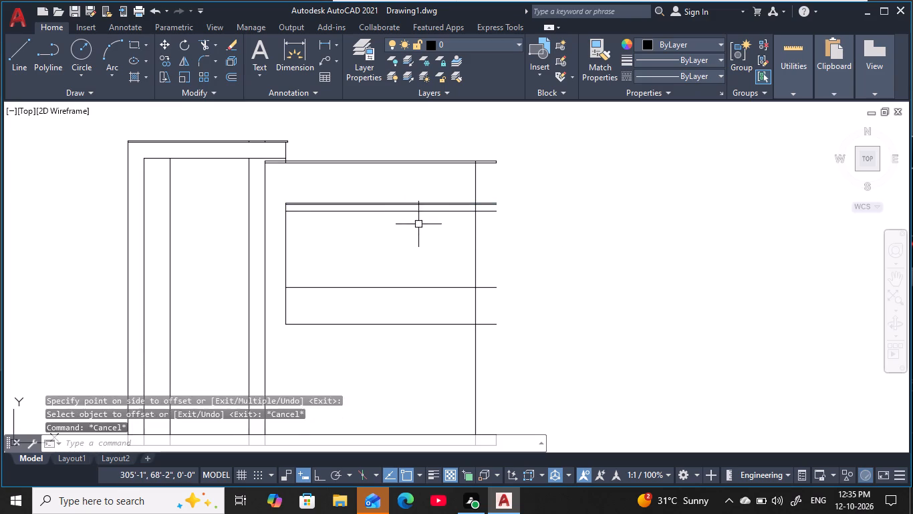
pyautogui.press('Escape')
pyautogui.press('Escape')
pyautogui.press('Escape')
pyautogui.moveTo(417, 254); pyautogui.dragTo(409, 248, button='middle')
pyautogui.press('Escape')
pyautogui.press('Escape')
pyautogui.press('Escape')
pyautogui.moveTo(413, 250); pyautogui.dragTo(423, 258, button='middle')
pyautogui.press('Escape')
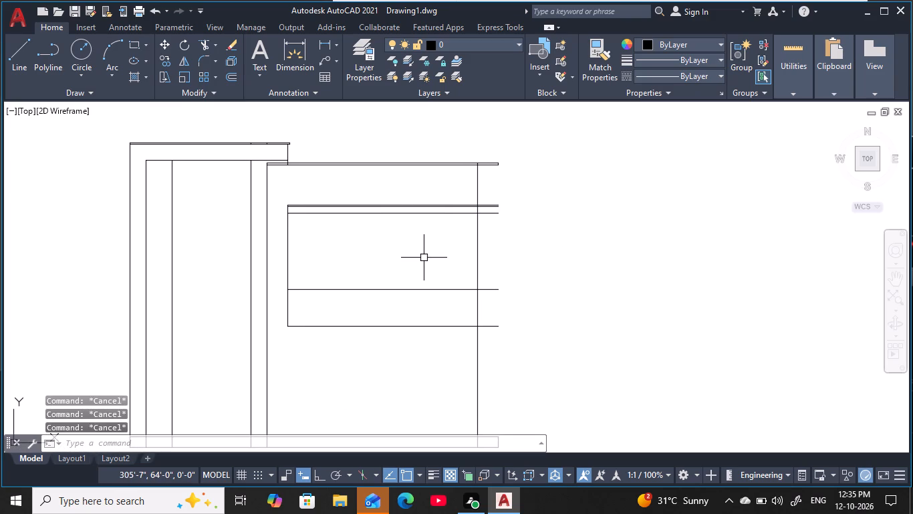
pyautogui.press('Escape')
pyautogui.press('Escape')
pyautogui.press('Escape')
pyautogui.press('Escape')
pyautogui.press('Escape')
pyautogui.press('Escape')
pyautogui.press('Escape')
pyautogui.press('Escape')
pyautogui.press('Escape')
pyautogui.press('Escape')
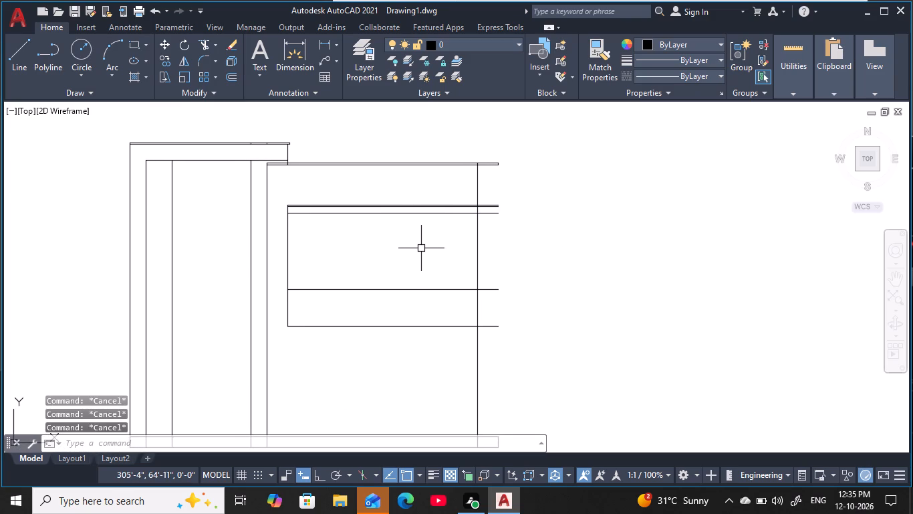
# Offset the horizontal line lying 9" below the upper inner line another 2" downward.
pyautogui.scroll(1, 406, 220)
pyautogui.press('Escape')
pyautogui.press('Escape')
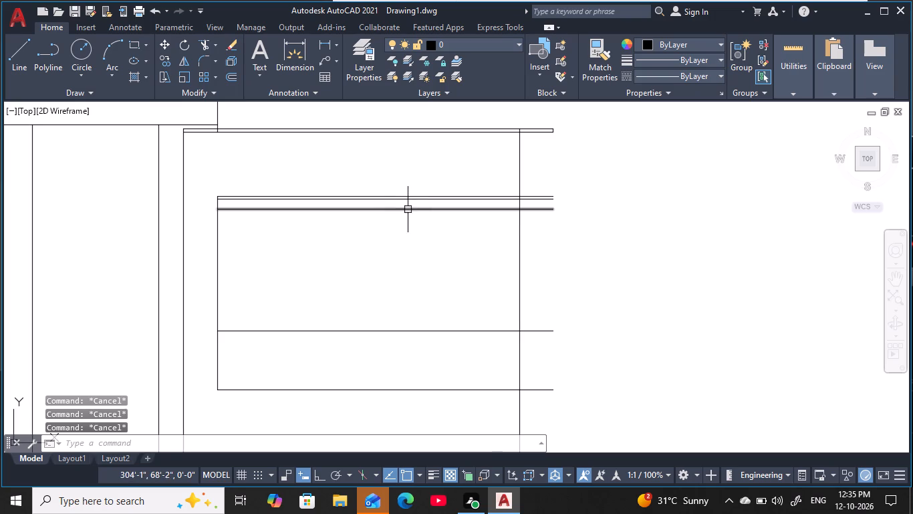
pyautogui.write('o')
pyautogui.press('space')
pyautogui.press('space')
pyautogui.write('2')
pyautogui.press('space')
pyautogui.click(406, 209)
pyautogui.click(415, 258)
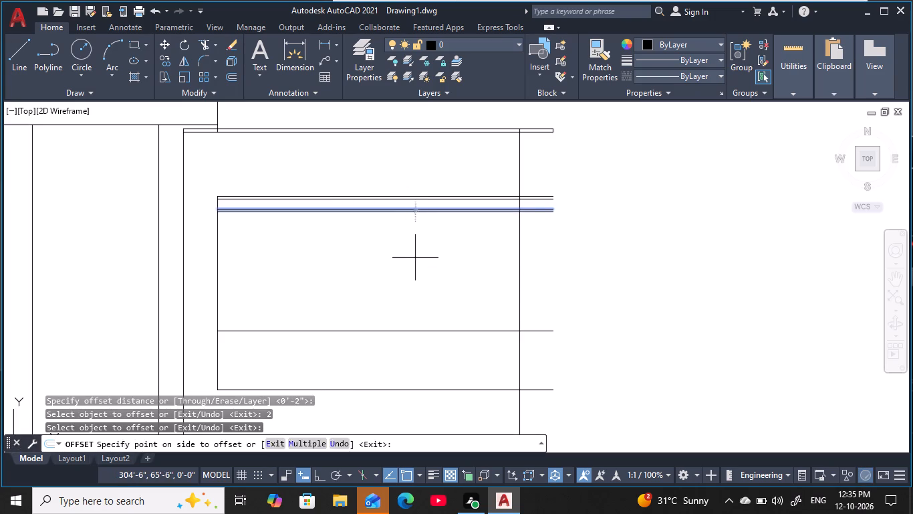
pyautogui.press('Escape')
pyautogui.press('Escape')
pyautogui.press('Escape')
pyautogui.press('Escape')
pyautogui.press('Escape')
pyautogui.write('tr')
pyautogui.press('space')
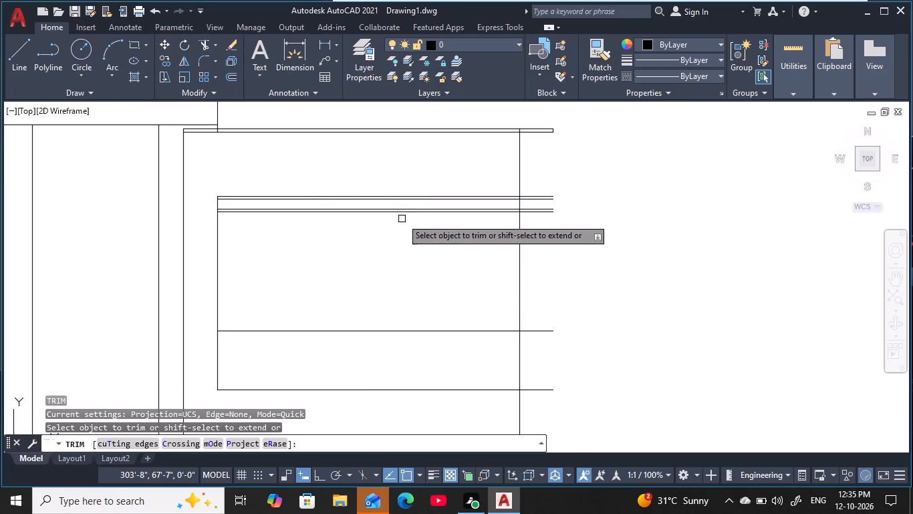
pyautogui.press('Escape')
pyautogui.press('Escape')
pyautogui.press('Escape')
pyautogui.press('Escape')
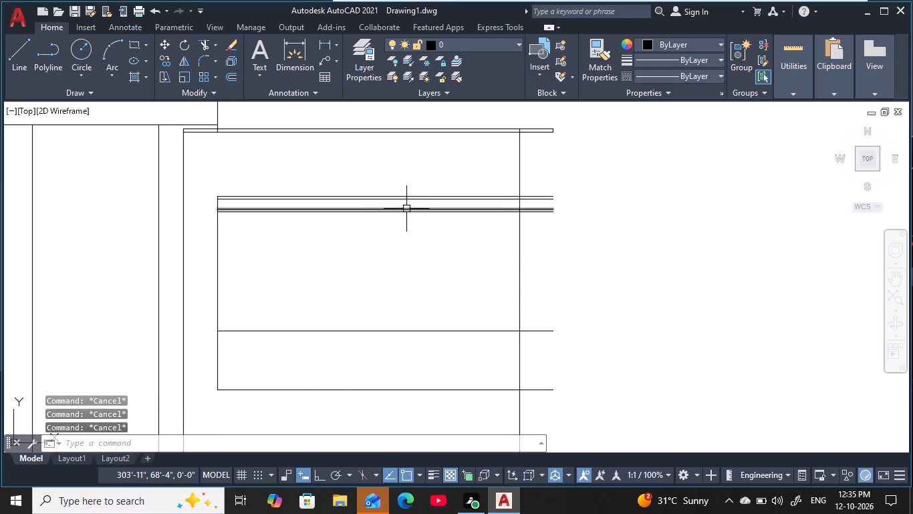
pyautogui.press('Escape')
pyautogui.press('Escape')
# Erase the horizontal line lying 9" below the right section's upper inner line.
pyautogui.scroll(1, 405, 211)
pyautogui.click(406, 209)
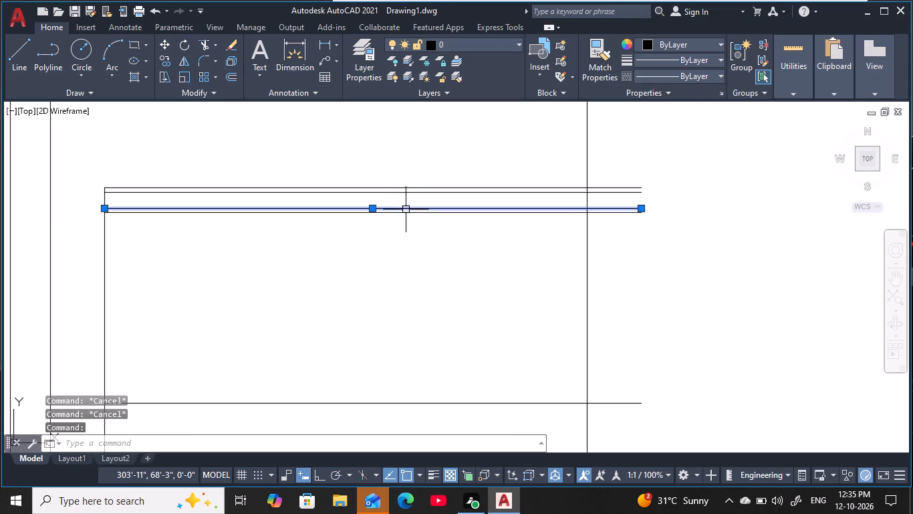
pyautogui.press('Escape')
pyautogui.press('Escape')
pyautogui.press('Escape')
pyautogui.click(406, 209)
pyautogui.press('e')
pyautogui.press('space')
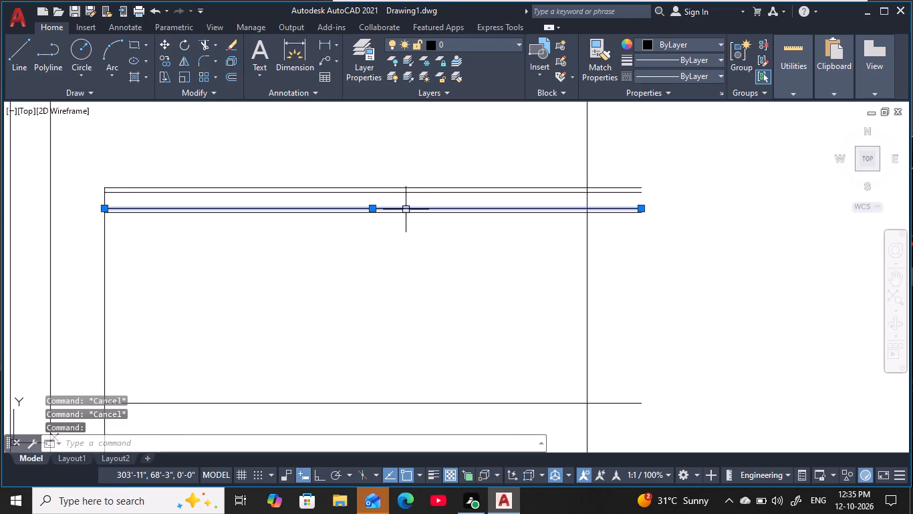
pyautogui.press('Escape')
pyautogui.scroll(-2, 408, 226)
pyautogui.moveTo(411, 231); pyautogui.dragTo(410, 220, button='middle')
pyautogui.press('Escape')
pyautogui.press('Escape')
pyautogui.press('Escape')
pyautogui.press('Escape')
pyautogui.press('Escape')
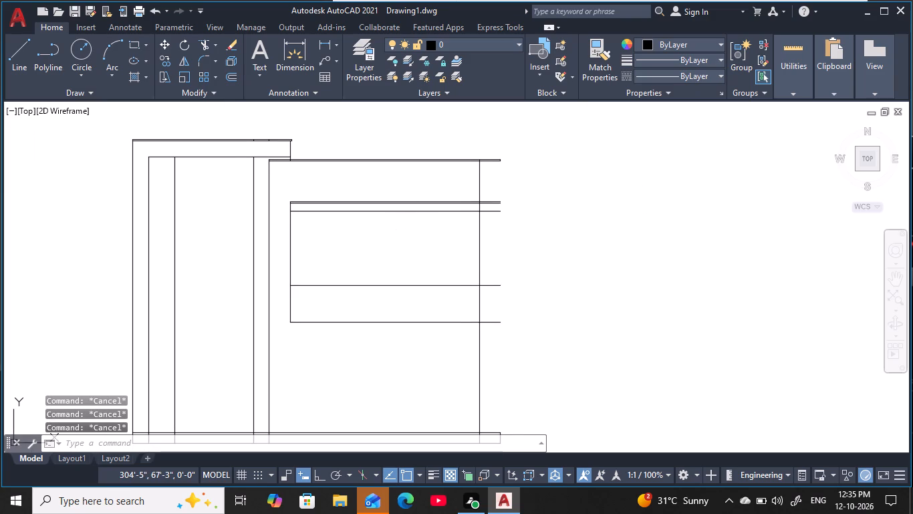
pyautogui.press('Escape')
pyautogui.press('Escape')
pyautogui.press('Escape')
pyautogui.press('Escape')
pyautogui.press('Escape')
pyautogui.press('Escape')
pyautogui.press('Escape')
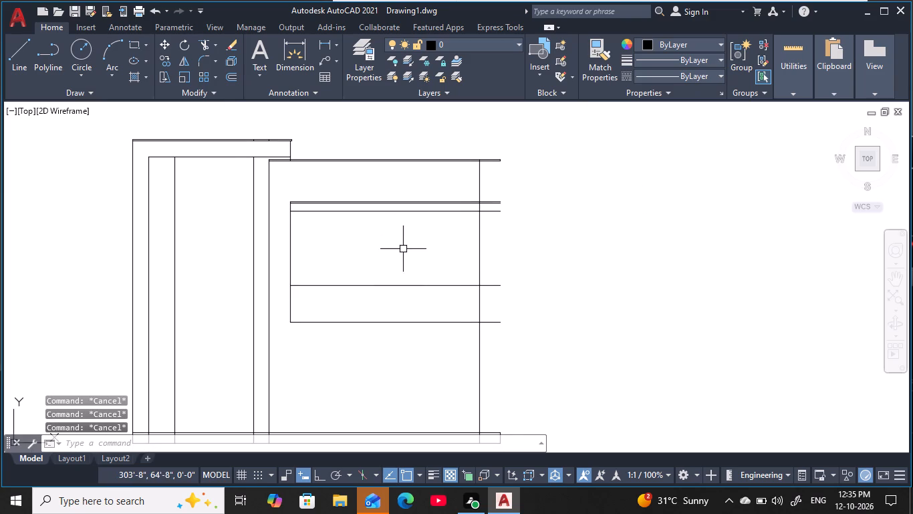
pyautogui.press('Escape')
pyautogui.press('Escape')
pyautogui.press('Escape')
pyautogui.press('Escape')
pyautogui.press('Escape')
pyautogui.press('Escape')
# Offset the inner horizontal line below the right section's upper wall pair 9" upward, into the room.
pyautogui.write('o')
pyautogui.press('space')
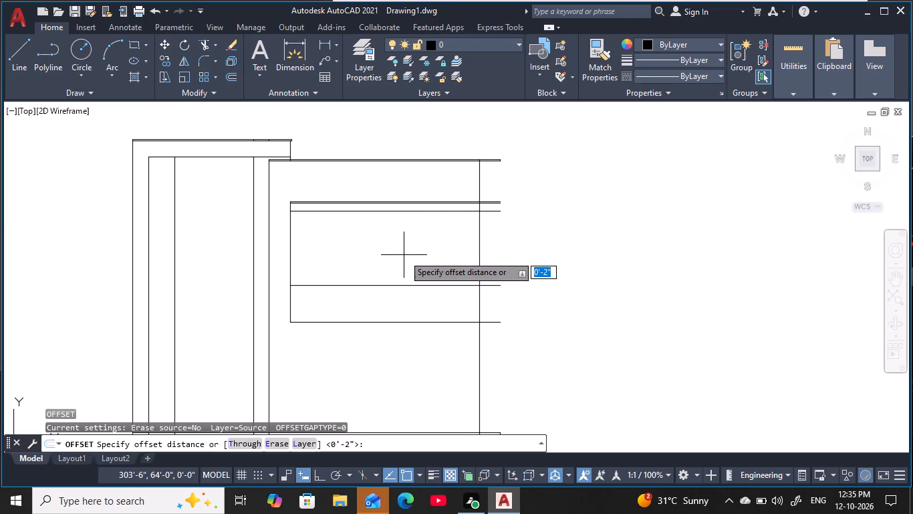
pyautogui.press('9')
pyautogui.press('space')
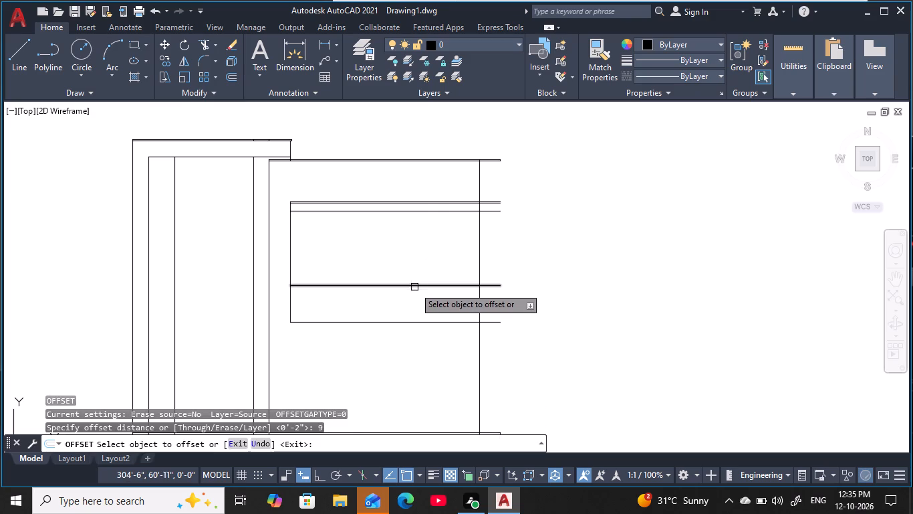
pyautogui.click(416, 284)
pyautogui.click(413, 259)
pyautogui.press('Escape')
pyautogui.press('Escape')
pyautogui.press('Escape')
pyautogui.press('Escape')
pyautogui.press('Escape')
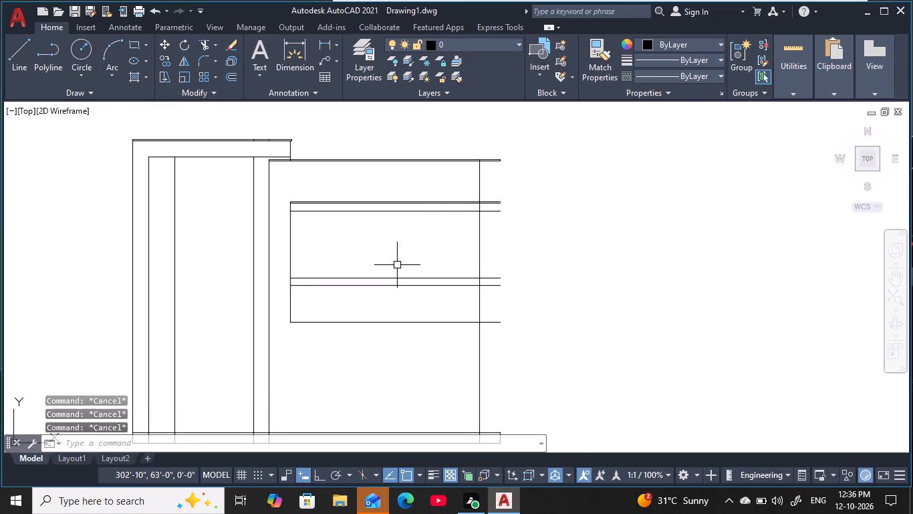
pyautogui.press('Escape')
pyautogui.press('Escape')
pyautogui.press('Escape')
# Offset the short left vertical line of the right section's inner room 9" inward.
pyautogui.write('o')
pyautogui.press('space')
pyautogui.press('9')
pyautogui.press('space')
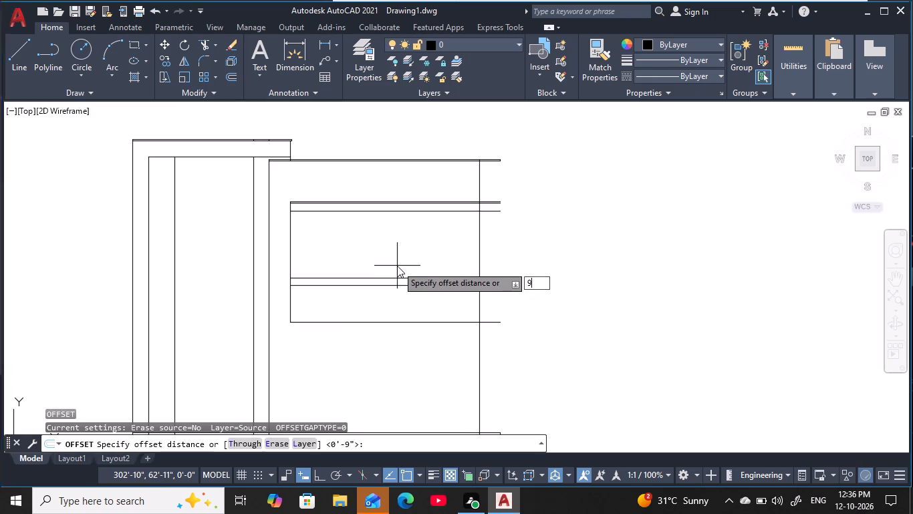
pyautogui.click(291, 253)
pyautogui.click(352, 238)
pyautogui.press('Escape')
pyautogui.press('Escape')
pyautogui.press('Escape')
# Trim the overlapping ends of the offset lines at the inner room's upper-left corner.
pyautogui.scroll(3, 300, 220)
pyautogui.press('Escape')
pyautogui.press('Escape')
pyautogui.moveTo(302, 219); pyautogui.dragTo(303, 231, button='middle')
pyautogui.press('Escape')
pyautogui.press('Escape')
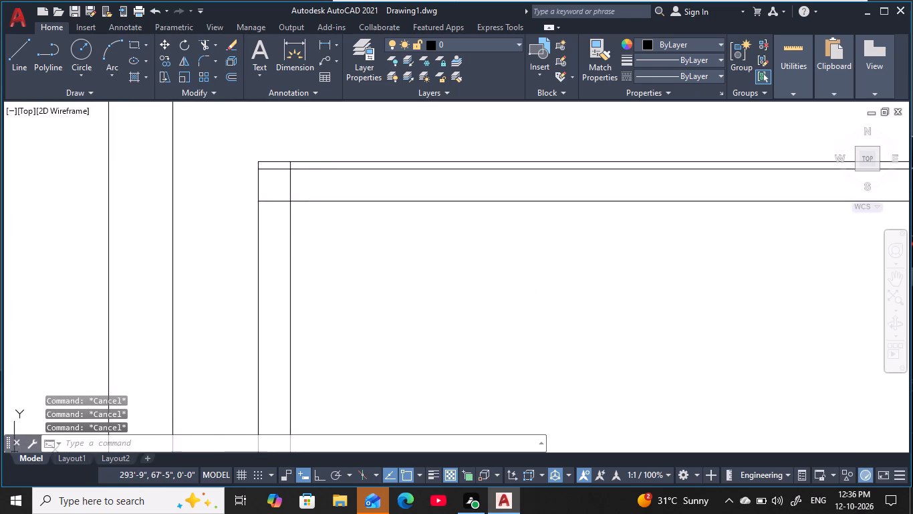
pyautogui.press('Escape')
pyautogui.write('tr')
pyautogui.press('space')
pyautogui.click(302, 187)
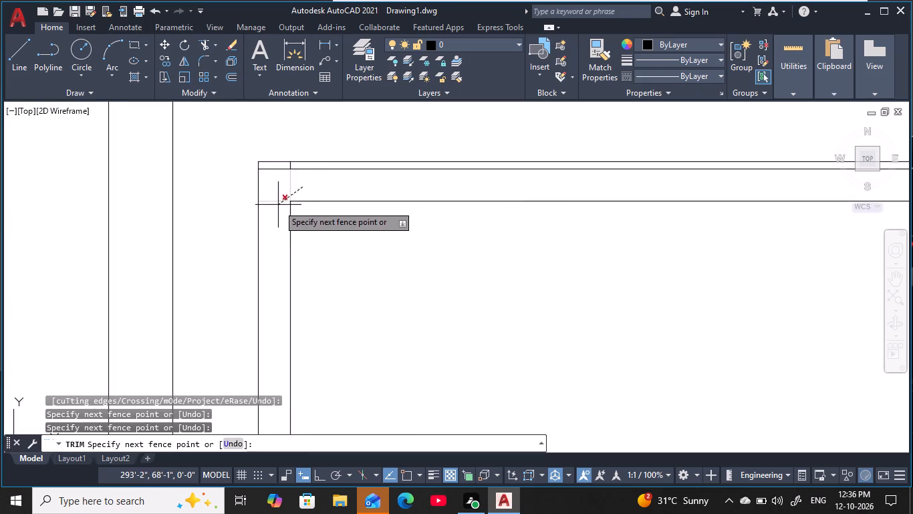
pyautogui.click(277, 206)
# Trim the overlapping ends of the offset lines at the inner room's lower-left corner.
pyautogui.scroll(-4, 320, 243)
pyautogui.moveTo(331, 260); pyautogui.dragTo(328, 207, button='middle')
pyautogui.scroll(5, 331, 269)
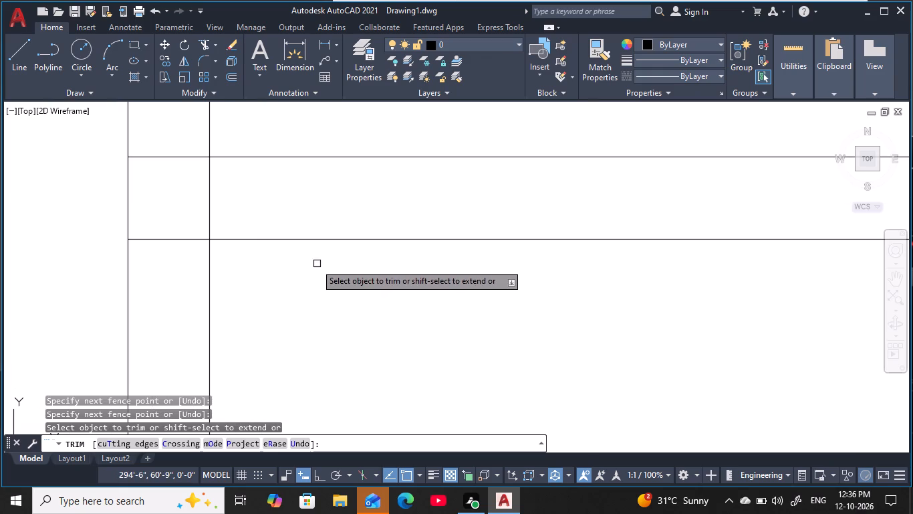
pyautogui.click(161, 143)
pyautogui.click(256, 212)
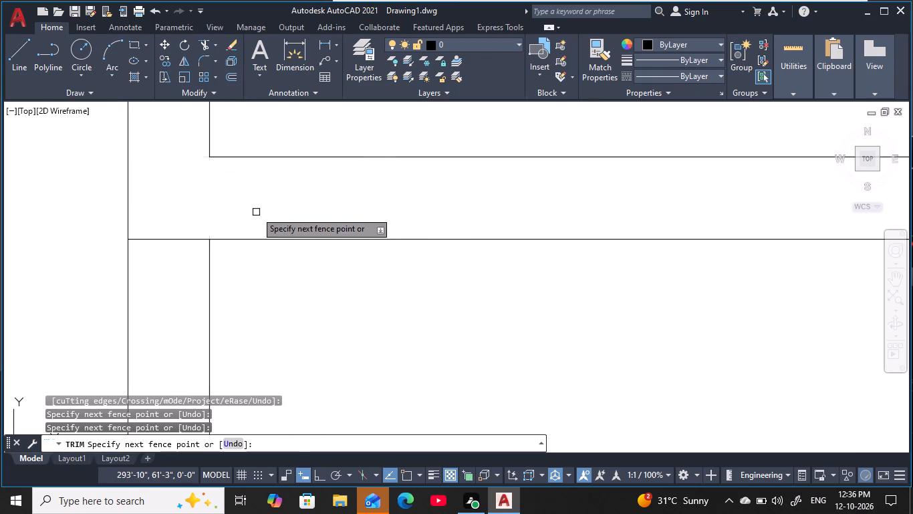
# Trim away the remaining piece of the offset vertical line below the room's lower wall.
pyautogui.scroll(-3, 256, 211)
pyautogui.moveTo(256, 211); pyautogui.dragTo(233, 239, button='middle')
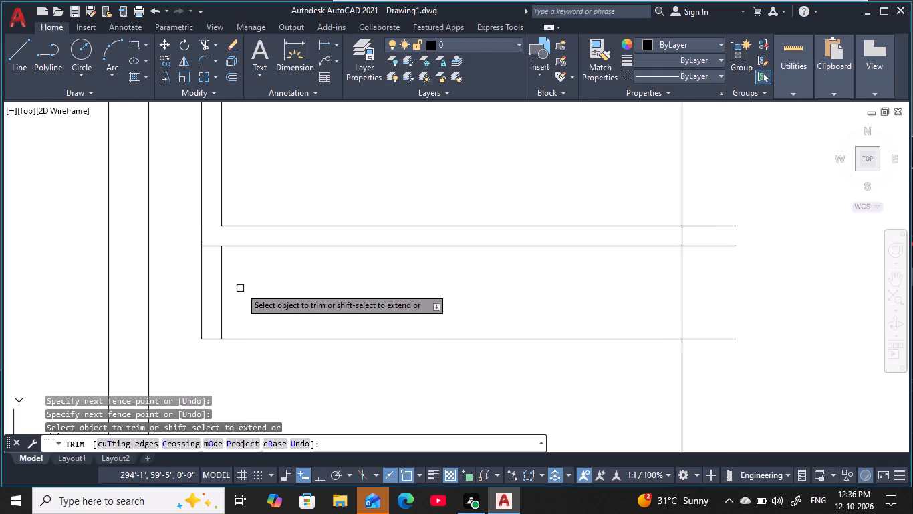
pyautogui.scroll(-1, 243, 288)
pyautogui.middleClick(243, 288)
pyautogui.click(233, 294)
pyautogui.scroll(-2, 269, 285)
pyautogui.moveTo(269, 285); pyautogui.dragTo(248, 323, button='middle')
pyautogui.moveTo(277, 327); pyautogui.dragTo(272, 279, button='middle')
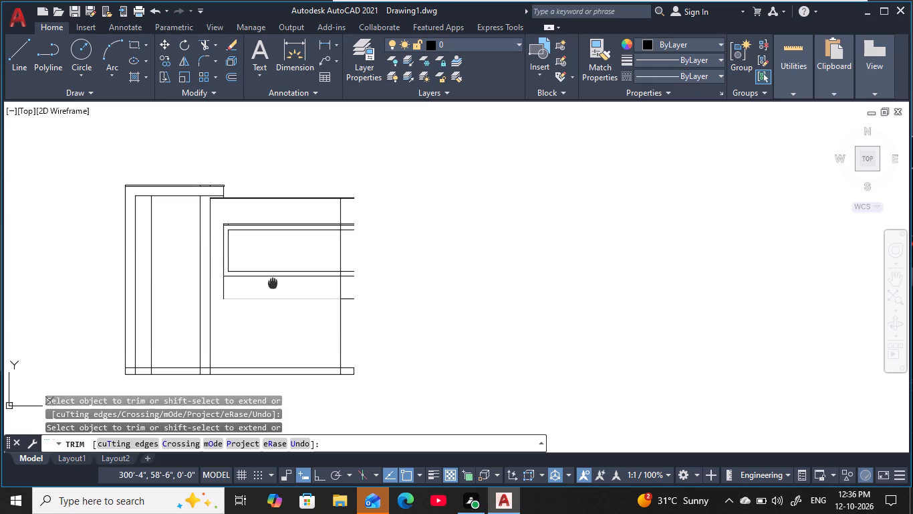
pyautogui.moveTo(272, 279); pyautogui.dragTo(275, 271, button='middle')
pyautogui.press('Escape')
pyautogui.press('Escape')
pyautogui.press('Escape')
pyautogui.press('Escape')
pyautogui.press('Escape')
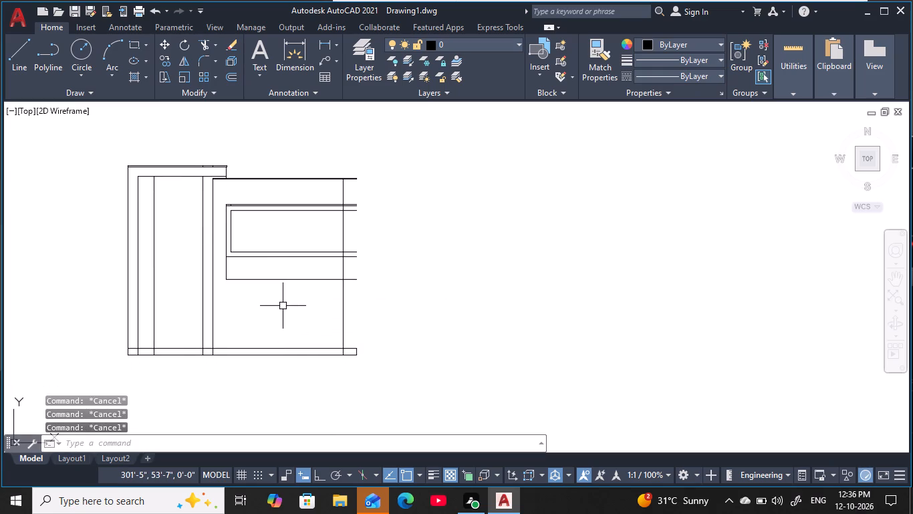
pyautogui.press('Escape')
pyautogui.press('Escape')
pyautogui.press('Escape')
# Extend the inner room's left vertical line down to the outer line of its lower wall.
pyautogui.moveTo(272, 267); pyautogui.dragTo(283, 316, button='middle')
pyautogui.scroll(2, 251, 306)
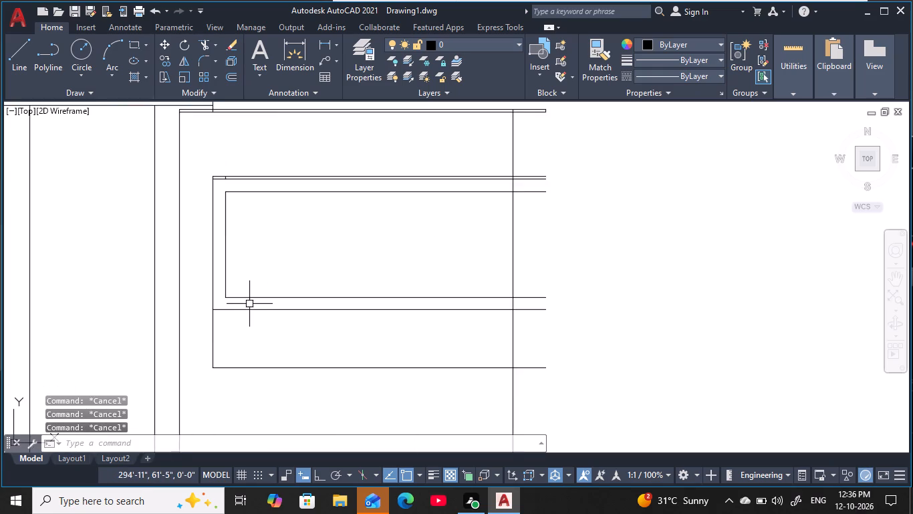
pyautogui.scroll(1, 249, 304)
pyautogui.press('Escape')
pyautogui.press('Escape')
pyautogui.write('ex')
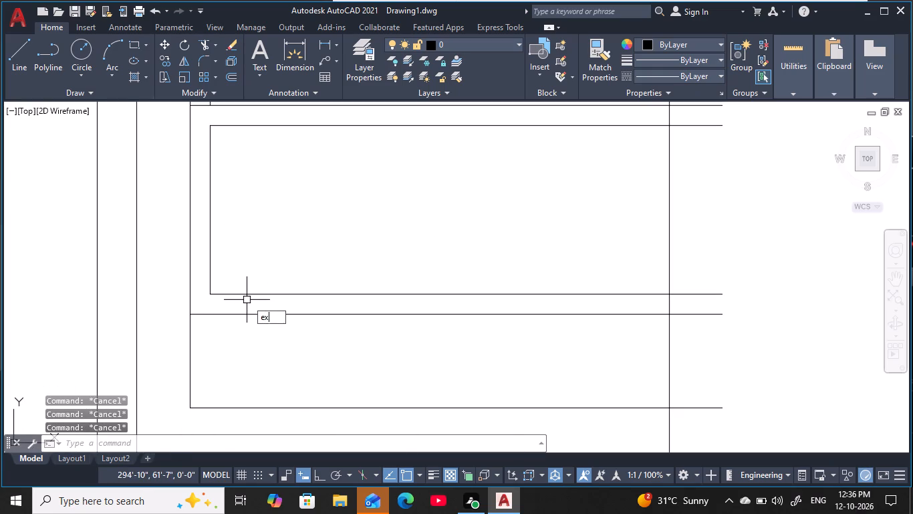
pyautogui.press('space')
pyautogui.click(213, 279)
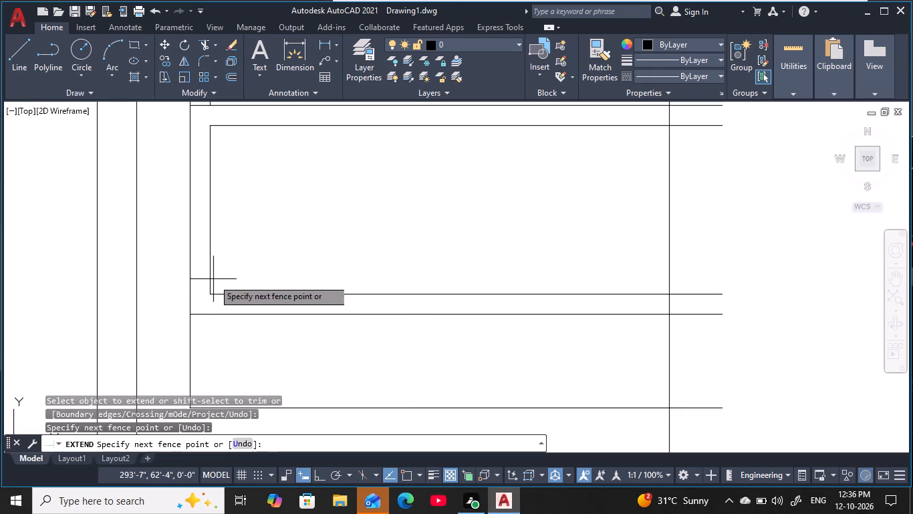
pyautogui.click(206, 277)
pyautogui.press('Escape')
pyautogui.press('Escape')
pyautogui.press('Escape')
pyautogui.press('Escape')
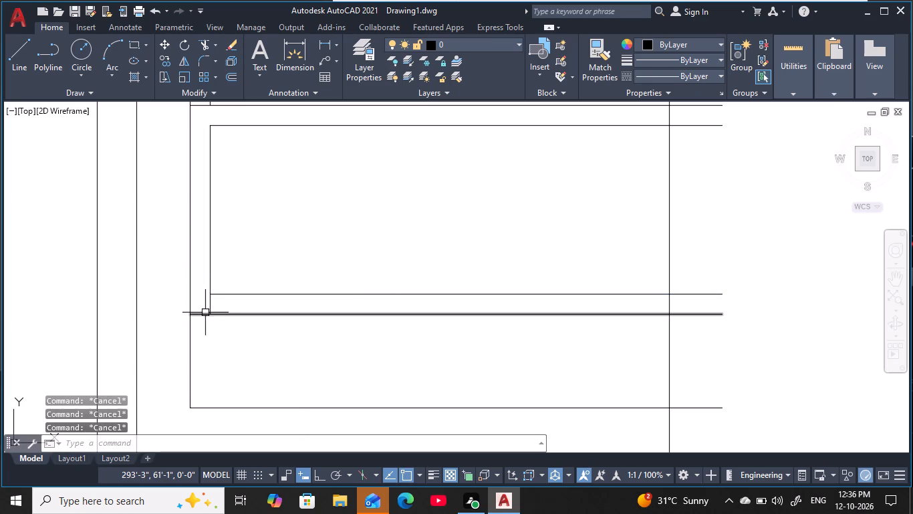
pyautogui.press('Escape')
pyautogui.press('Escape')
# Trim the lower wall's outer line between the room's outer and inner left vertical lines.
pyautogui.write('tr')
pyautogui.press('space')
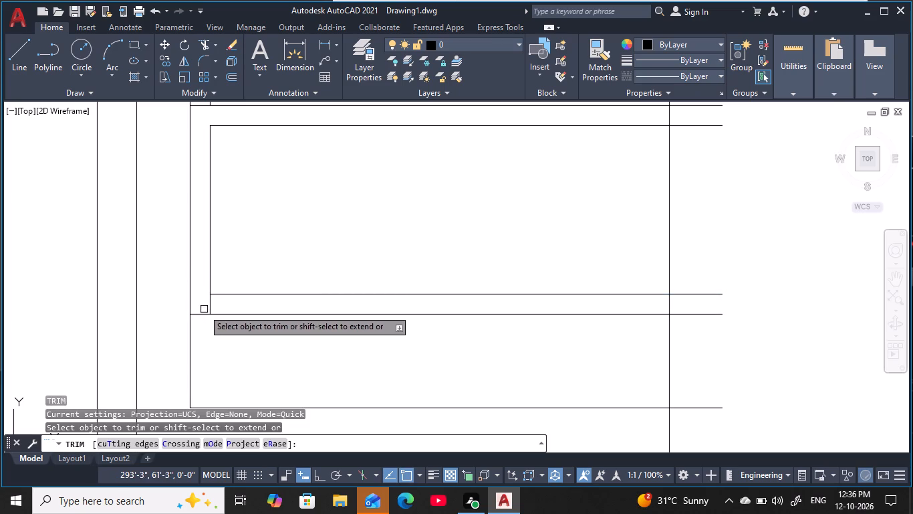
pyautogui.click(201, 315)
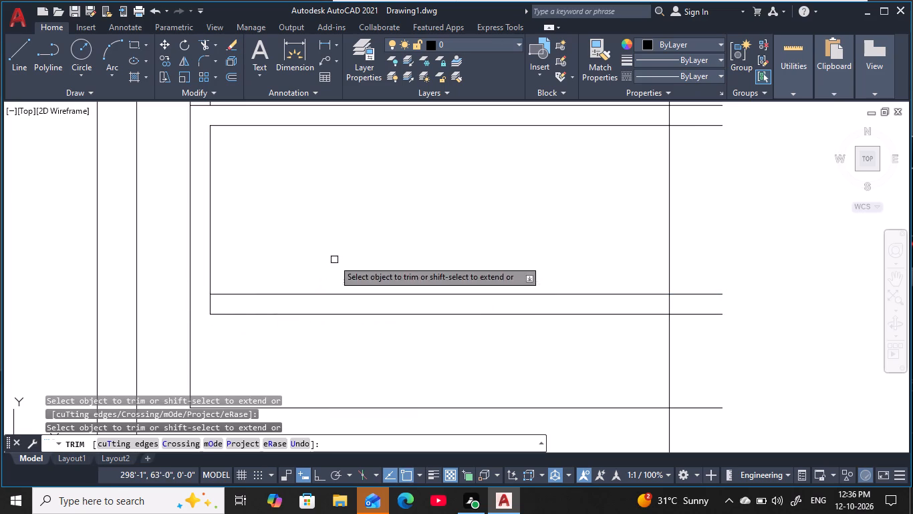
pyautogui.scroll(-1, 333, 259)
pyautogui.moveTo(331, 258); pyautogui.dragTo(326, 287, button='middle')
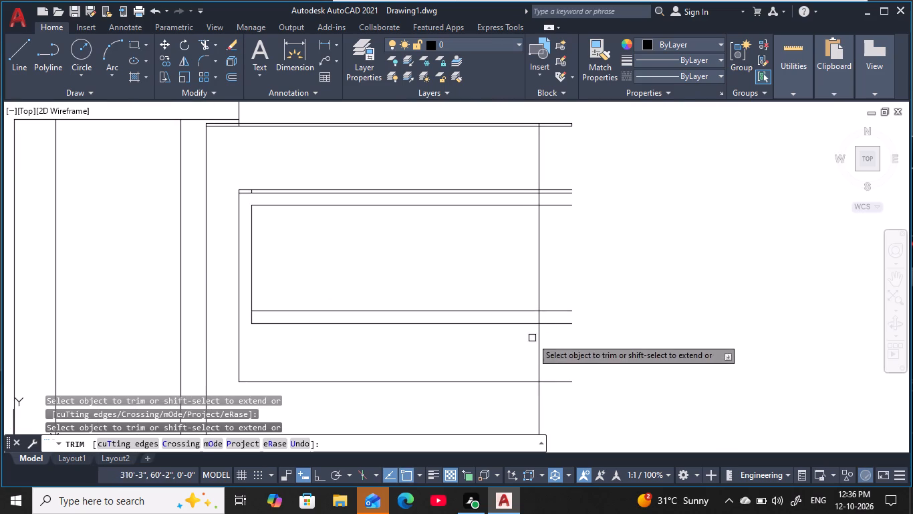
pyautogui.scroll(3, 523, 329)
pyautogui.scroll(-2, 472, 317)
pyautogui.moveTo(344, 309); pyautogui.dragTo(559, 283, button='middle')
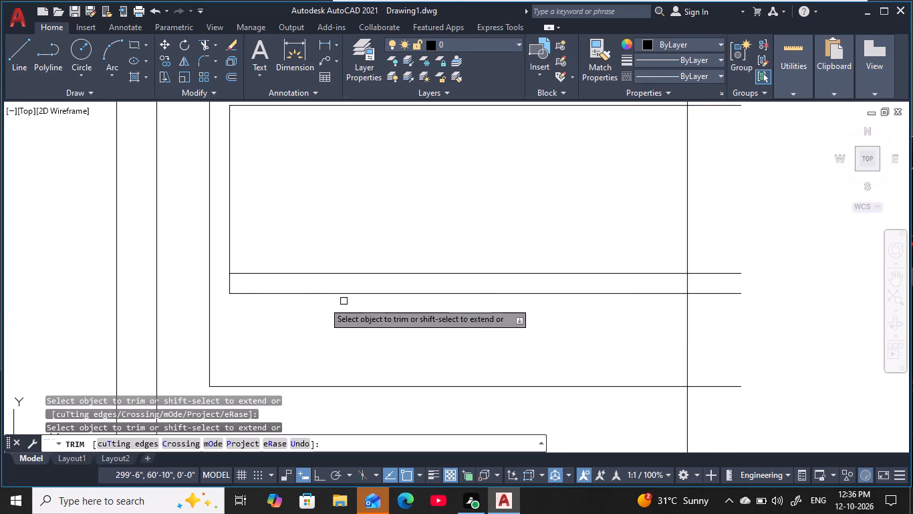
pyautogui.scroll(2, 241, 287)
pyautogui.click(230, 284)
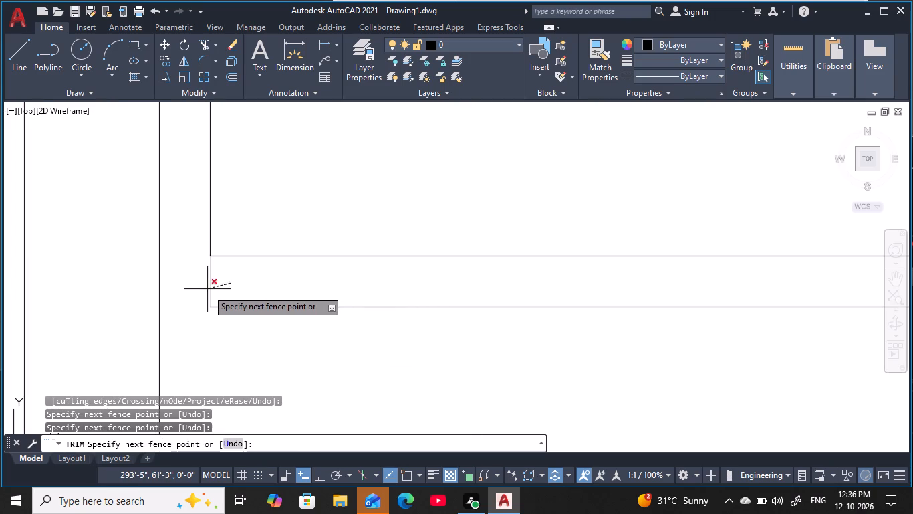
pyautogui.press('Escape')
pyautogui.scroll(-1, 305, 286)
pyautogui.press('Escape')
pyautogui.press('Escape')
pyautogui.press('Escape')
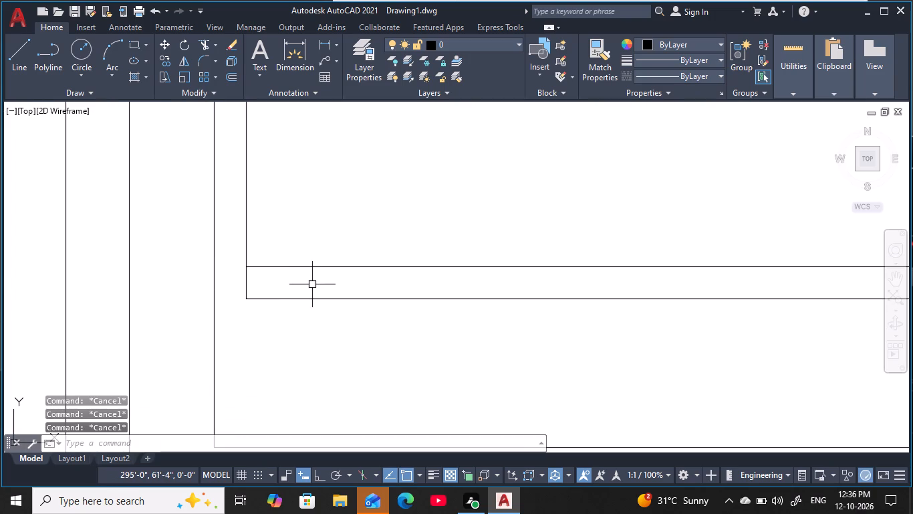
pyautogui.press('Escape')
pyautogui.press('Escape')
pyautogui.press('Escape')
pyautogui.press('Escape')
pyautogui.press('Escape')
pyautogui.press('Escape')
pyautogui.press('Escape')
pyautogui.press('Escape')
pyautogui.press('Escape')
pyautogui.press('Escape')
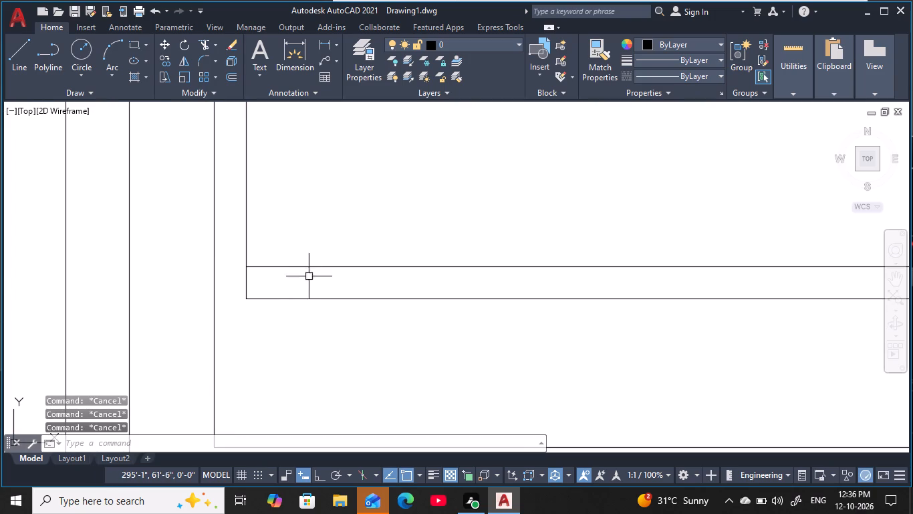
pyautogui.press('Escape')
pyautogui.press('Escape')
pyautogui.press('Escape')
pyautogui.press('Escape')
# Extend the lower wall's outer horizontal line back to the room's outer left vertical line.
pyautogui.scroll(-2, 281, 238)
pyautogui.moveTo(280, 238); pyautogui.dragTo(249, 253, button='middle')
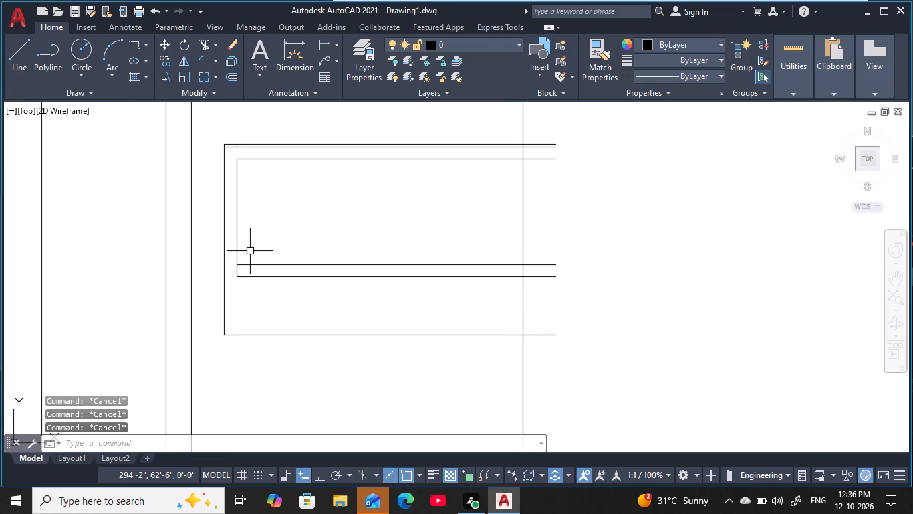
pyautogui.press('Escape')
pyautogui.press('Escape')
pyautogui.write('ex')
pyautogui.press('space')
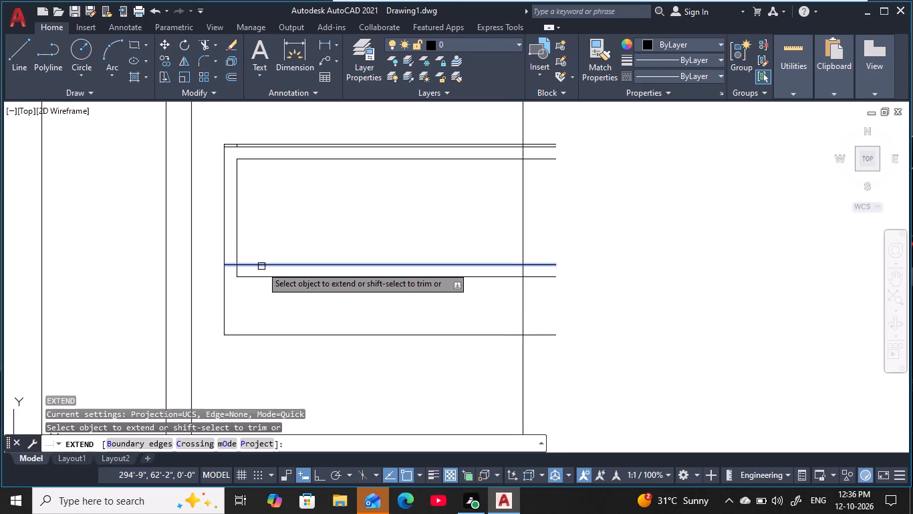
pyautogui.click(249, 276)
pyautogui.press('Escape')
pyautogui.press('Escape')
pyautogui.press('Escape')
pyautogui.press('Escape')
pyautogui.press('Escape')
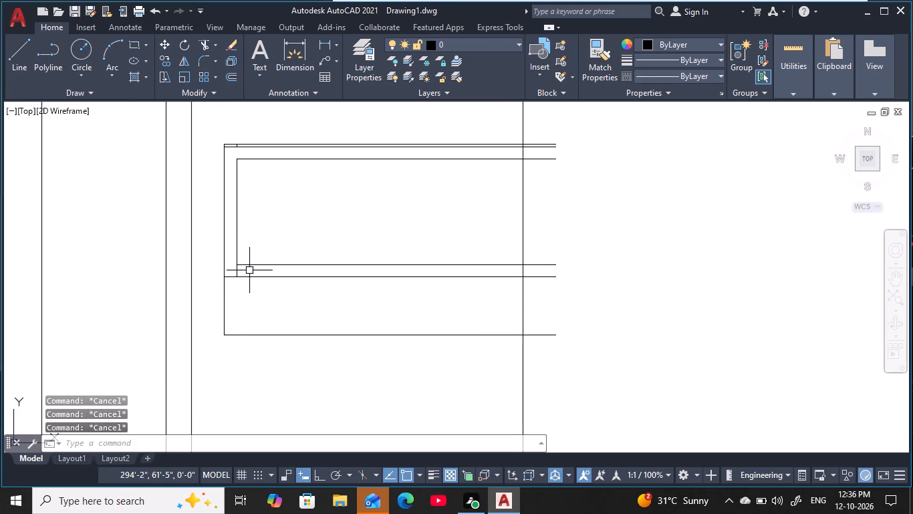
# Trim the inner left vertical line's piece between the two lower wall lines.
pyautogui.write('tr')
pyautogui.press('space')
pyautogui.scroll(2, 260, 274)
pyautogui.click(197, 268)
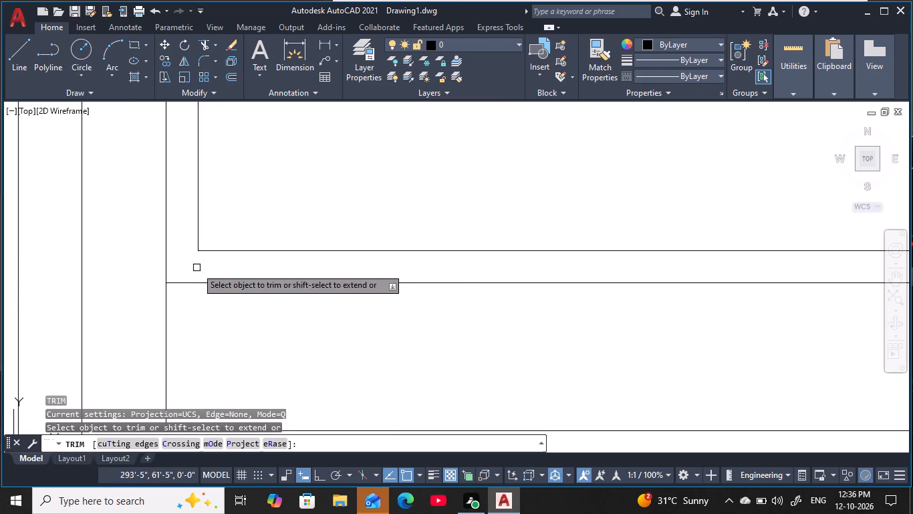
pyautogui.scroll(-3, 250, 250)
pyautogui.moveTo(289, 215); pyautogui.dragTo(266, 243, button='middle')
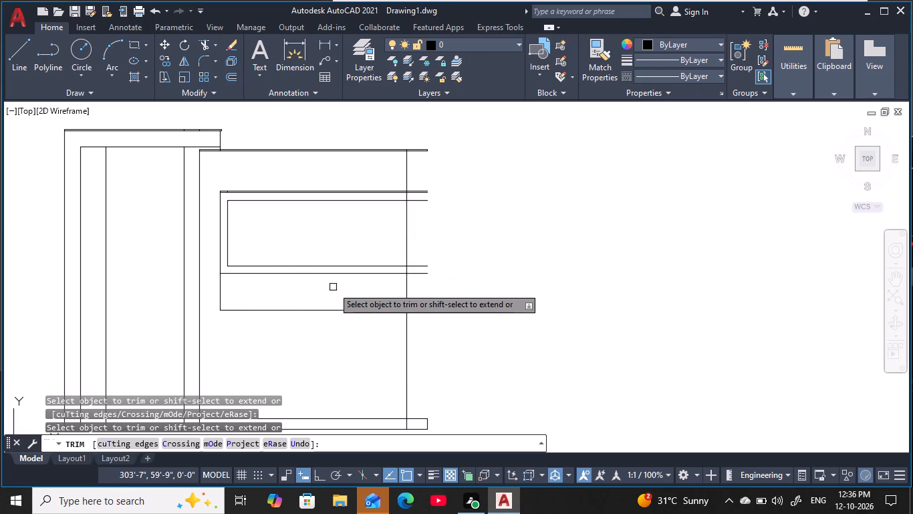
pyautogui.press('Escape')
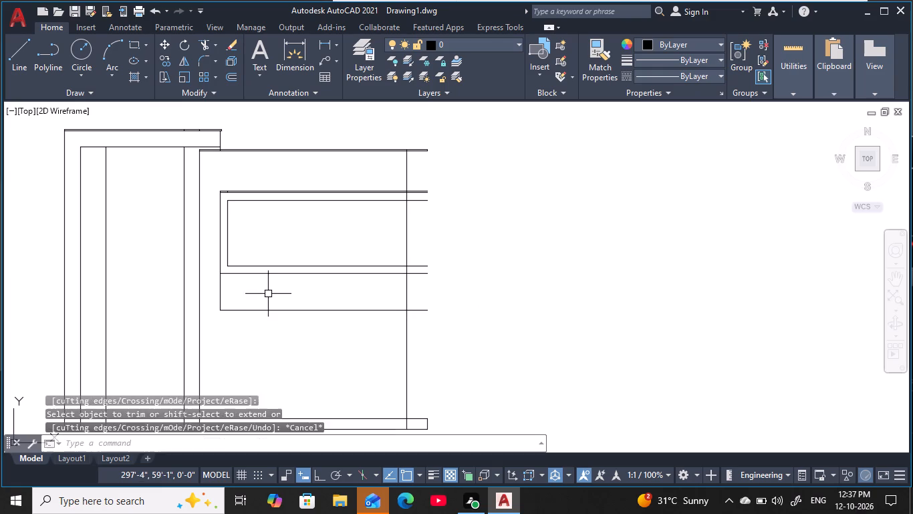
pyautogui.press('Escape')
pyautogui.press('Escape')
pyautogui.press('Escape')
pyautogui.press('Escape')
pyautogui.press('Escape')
# Extend the horizontal line below the inner room to the right section's outer left vertical line.
pyautogui.write('ex')
pyautogui.press('space')
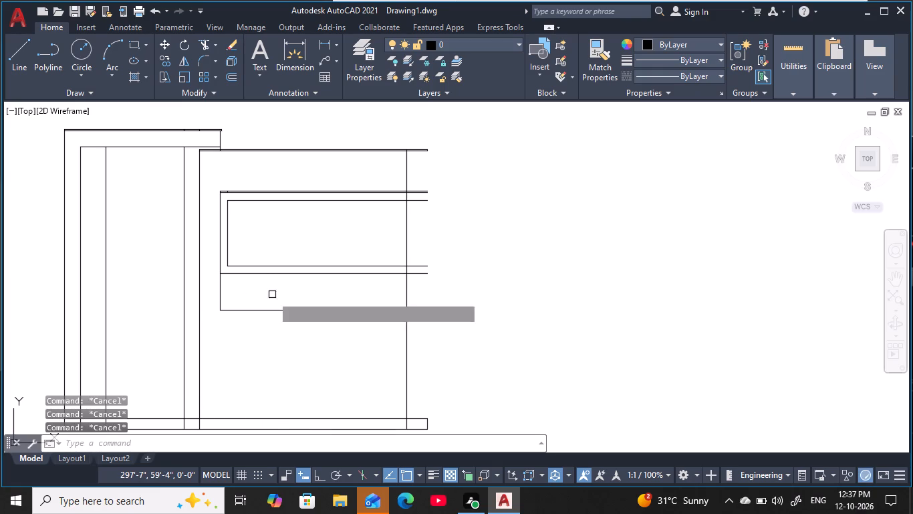
pyautogui.click(278, 311)
pyautogui.press('Escape')
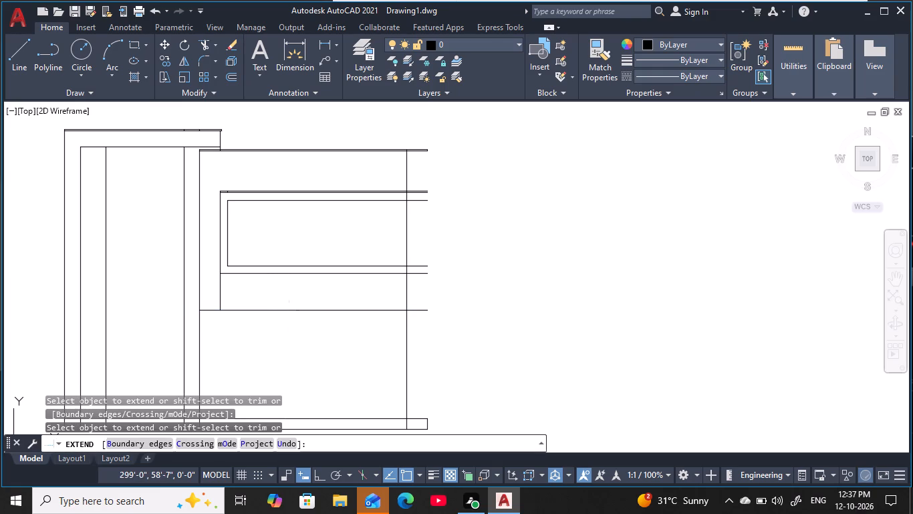
pyautogui.press('Escape')
pyautogui.press('Escape')
pyautogui.press('Escape')
pyautogui.press('Escape')
pyautogui.press('Escape')
# Trim the inner room's outer left vertical line between its lower wall and the horizontal line below.
pyautogui.write('tr')
pyautogui.press('space')
pyautogui.press('space')
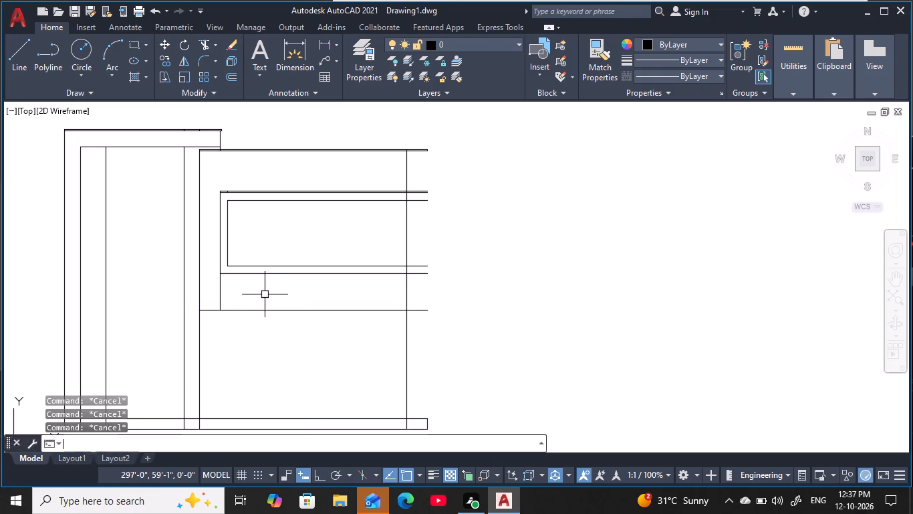
pyautogui.click(231, 292)
pyautogui.click(210, 298)
pyautogui.scroll(-1, 256, 295)
pyautogui.moveTo(259, 292); pyautogui.dragTo(239, 304, button='middle')
pyautogui.scroll(2, 279, 276)
pyautogui.moveTo(274, 276); pyautogui.dragTo(325, 276, button='middle')
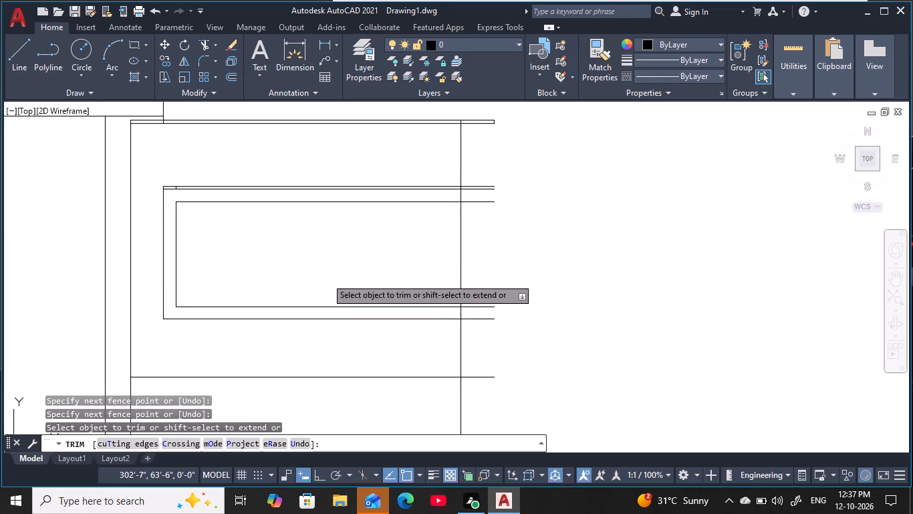
pyautogui.press('Escape')
pyautogui.press('Escape')
pyautogui.press('Escape')
pyautogui.press('Escape')
pyautogui.press('Escape')
pyautogui.press('Escape')
pyautogui.press('Escape')
pyautogui.press('Escape')
# Draw a vertical line about 11" long closing the open right end of the inner room's upper wall.
pyautogui.press('l')
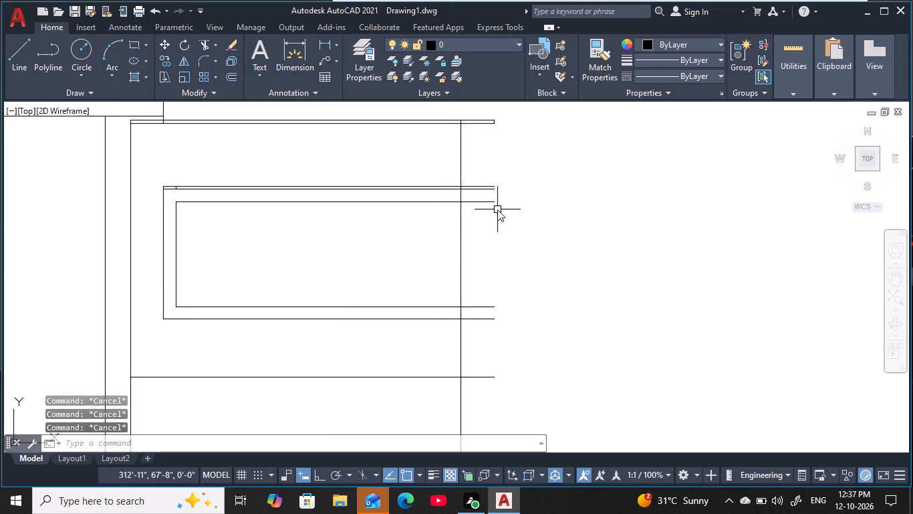
pyautogui.press('space')
pyautogui.scroll(3, 497, 189)
pyautogui.click(487, 178)
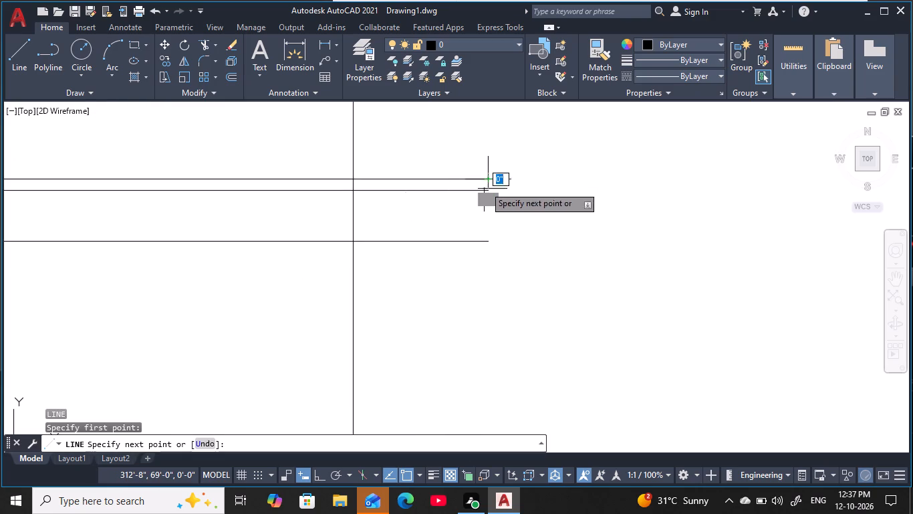
pyautogui.click(491, 238)
pyautogui.scroll(-1, 516, 216)
pyautogui.press('Escape')
pyautogui.press('Escape')
pyautogui.press('Escape')
pyautogui.moveTo(482, 151); pyautogui.dragTo(475, 236, button='middle')
pyautogui.press('Escape')
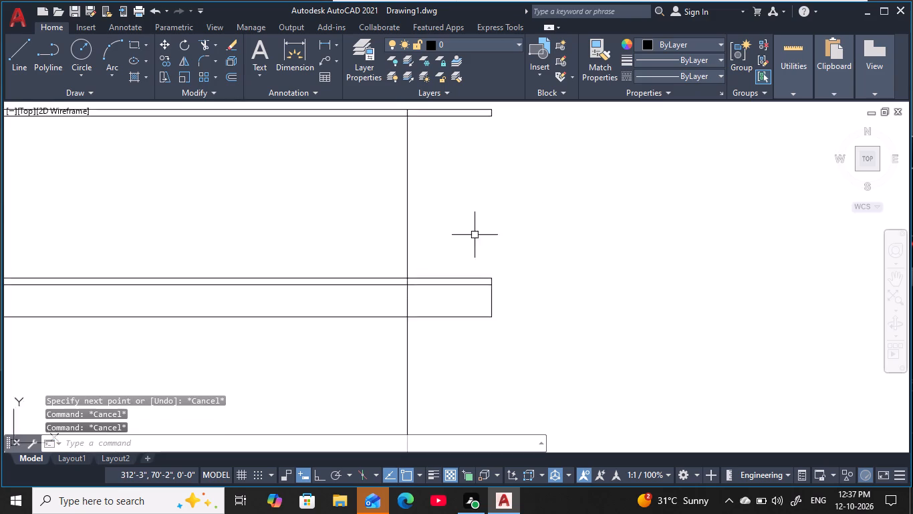
# Draw a vertical line about 10" long closing the open right end of the inner room's lower wall.
pyautogui.scroll(-2, 476, 230)
pyautogui.press('Escape')
pyautogui.press('Escape')
pyautogui.press('Escape')
pyautogui.moveTo(502, 364); pyautogui.dragTo(521, 294, button='middle')
pyautogui.press('Escape')
pyautogui.press('Escape')
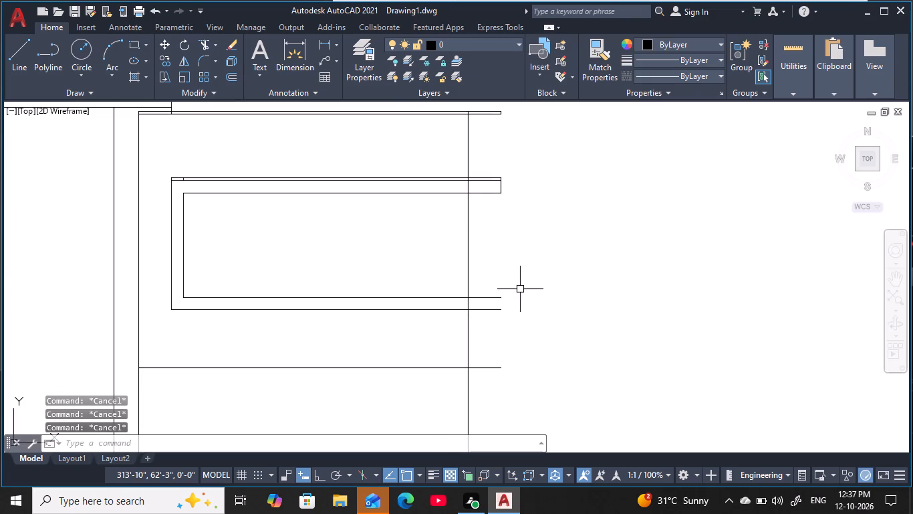
pyautogui.press('l')
pyautogui.press('space')
pyautogui.scroll(3, 485, 291)
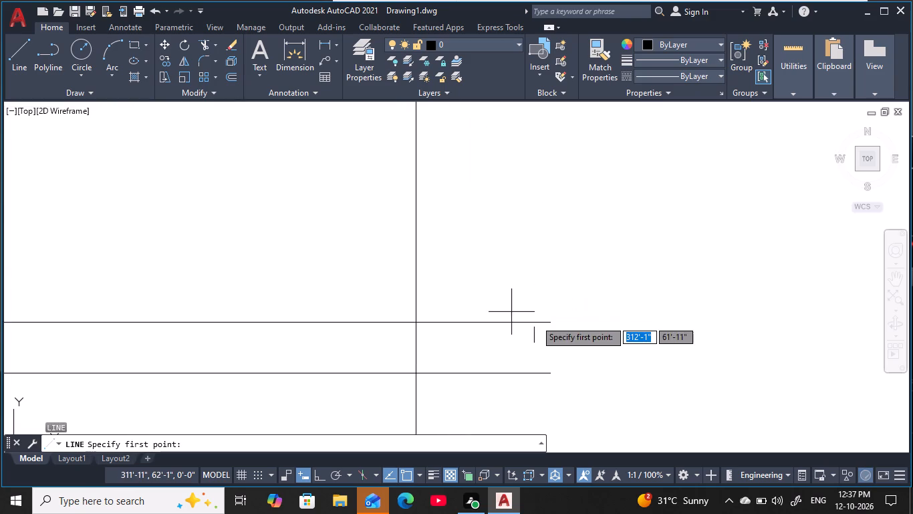
pyautogui.click(550, 325)
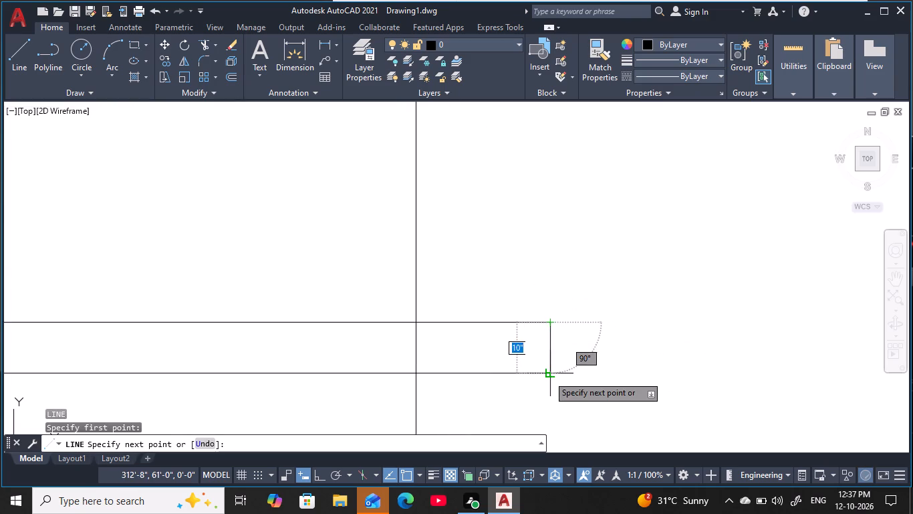
pyautogui.click(547, 373)
pyautogui.press('Escape')
pyautogui.press('Escape')
pyautogui.scroll(-2, 565, 343)
pyautogui.press('Escape')
pyautogui.scroll(-1, 553, 309)
pyautogui.moveTo(564, 263); pyautogui.dragTo(570, 244, button='middle')
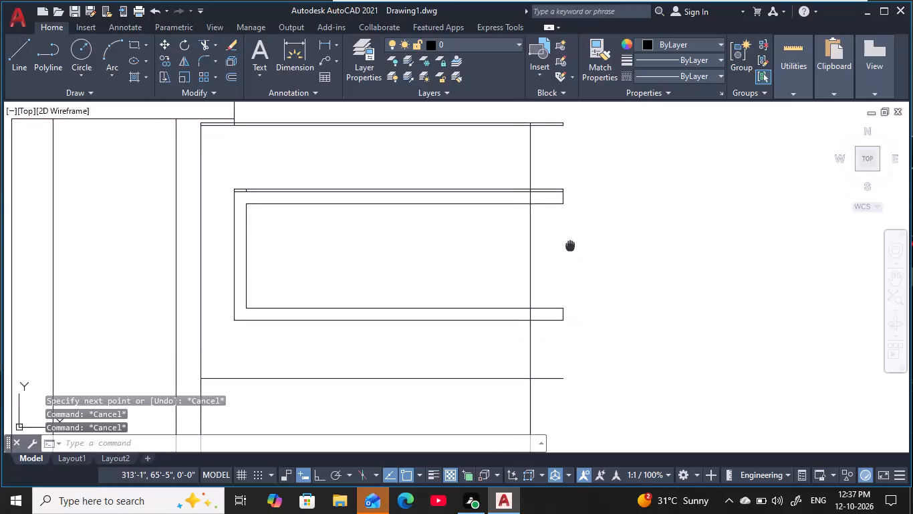
pyautogui.moveTo(570, 244); pyautogui.dragTo(565, 223, button='middle')
pyautogui.press('Escape')
pyautogui.scroll(-1, 560, 223)
pyautogui.press('Escape')
pyautogui.press('Escape')
pyautogui.press('Escape')
pyautogui.press('Escape')
pyautogui.press('Escape')
pyautogui.press('Escape')
pyautogui.press('Escape')
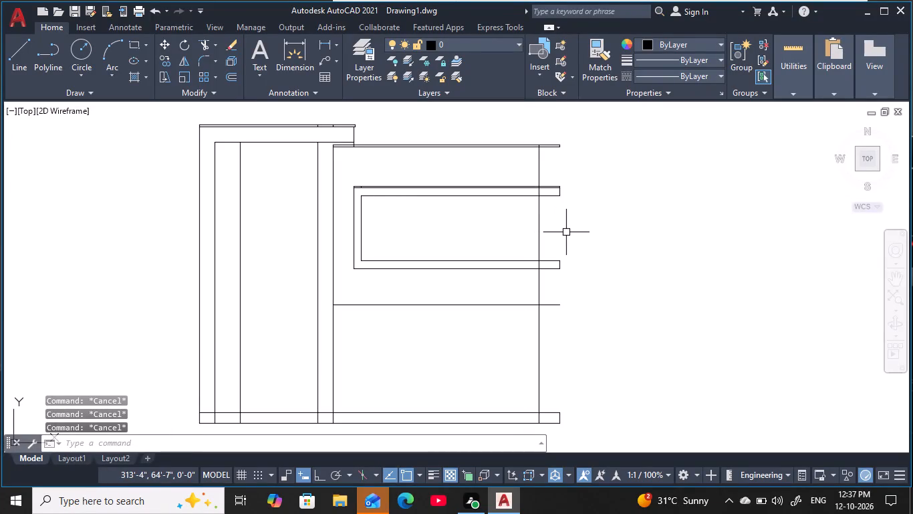
pyautogui.press('Escape')
pyautogui.press('Escape')
# Offset the horizontal line below the inner room 9" downward.
pyautogui.moveTo(575, 293); pyautogui.dragTo(555, 272, button='middle')
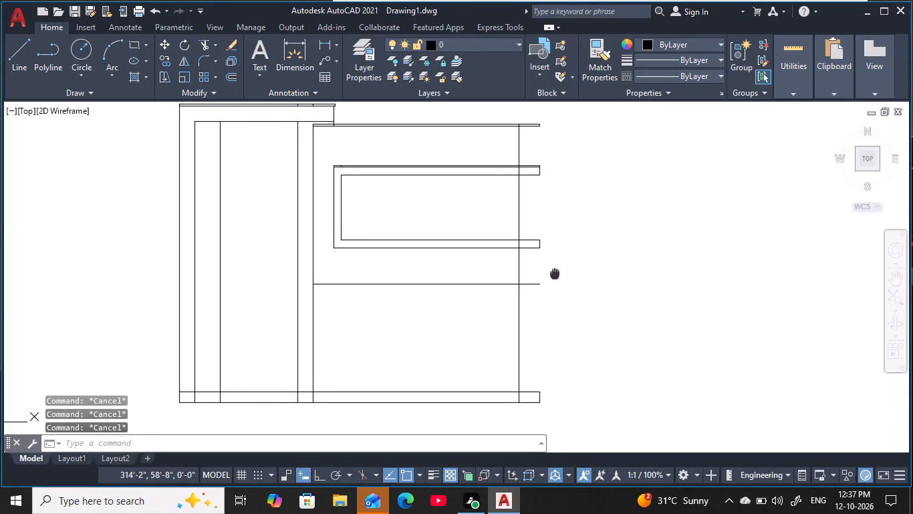
pyautogui.moveTo(555, 272); pyautogui.dragTo(555, 272, button='middle')
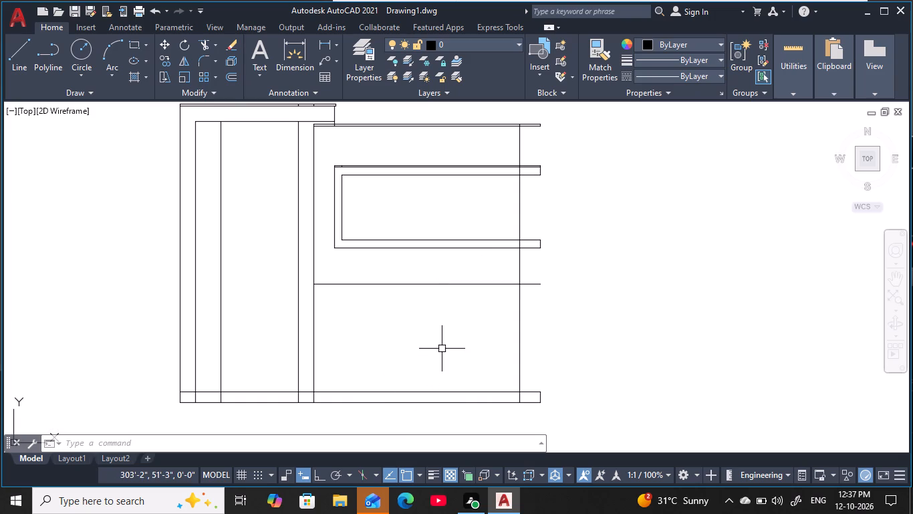
pyautogui.press('Escape')
pyautogui.press('Escape')
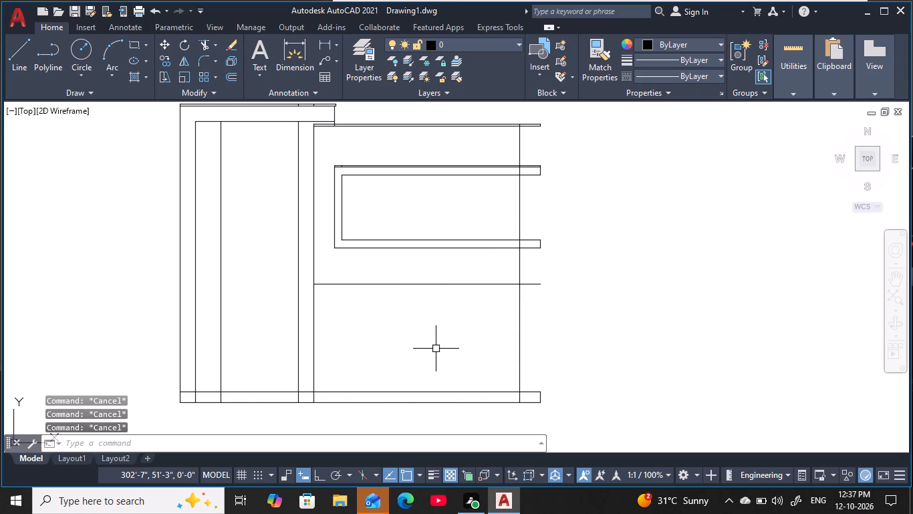
pyautogui.press('Escape')
pyautogui.press('Escape')
pyautogui.press('o')
pyautogui.press('space')
pyautogui.write('9')
pyautogui.press('space')
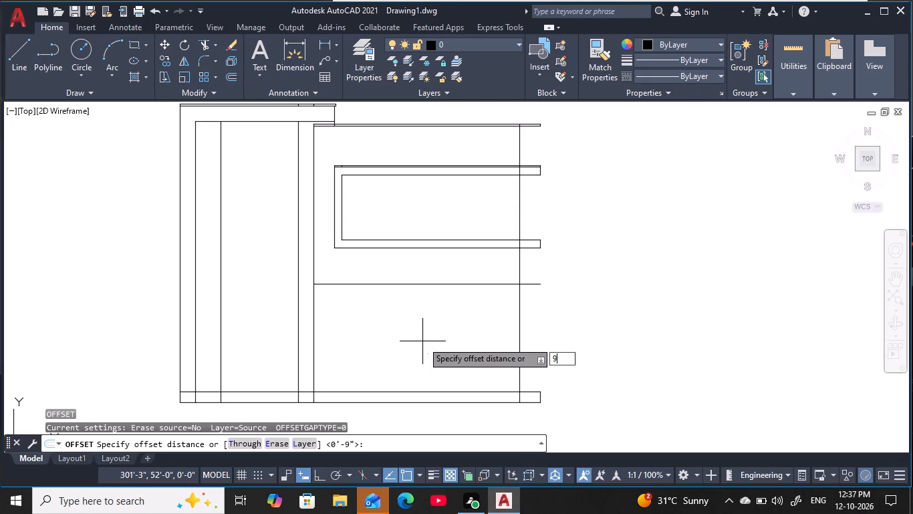
pyautogui.click(465, 284)
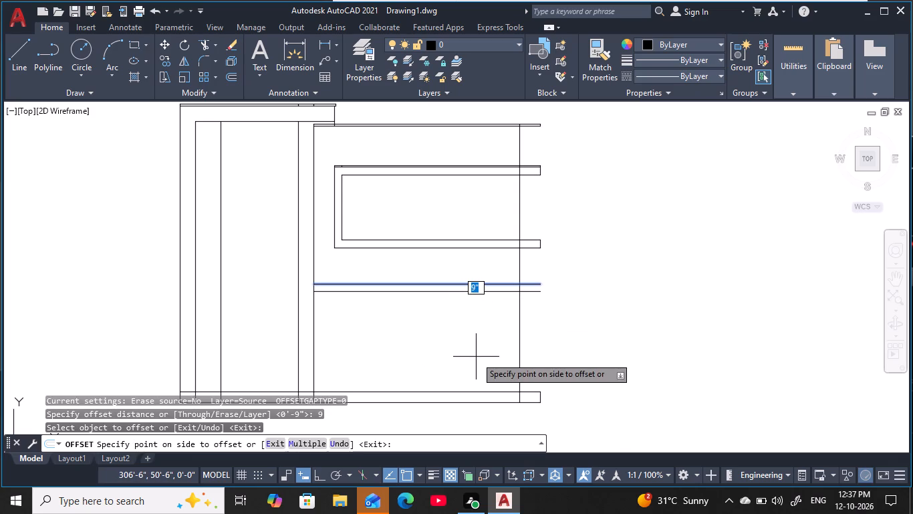
pyautogui.click(477, 357)
pyautogui.press('Escape')
pyautogui.press('Escape')
pyautogui.press('Escape')
pyautogui.press('Escape')
pyautogui.press('Escape')
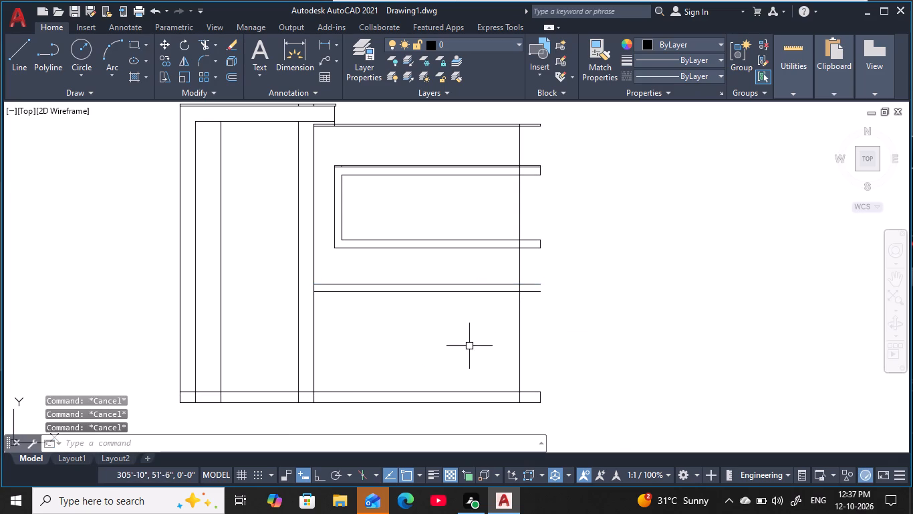
pyautogui.press('Escape')
pyautogui.press('Escape')
pyautogui.press('Escape')
pyautogui.press('Escape')
pyautogui.press('Escape')
pyautogui.press('Escape')
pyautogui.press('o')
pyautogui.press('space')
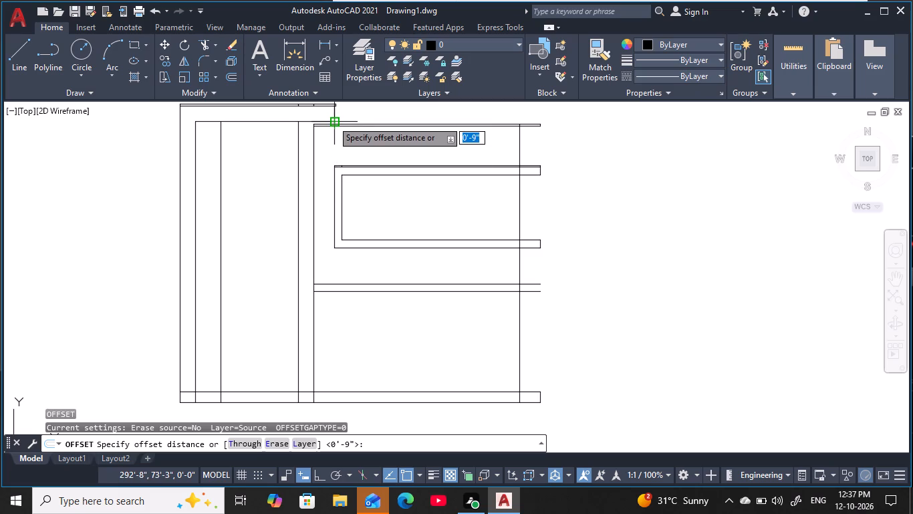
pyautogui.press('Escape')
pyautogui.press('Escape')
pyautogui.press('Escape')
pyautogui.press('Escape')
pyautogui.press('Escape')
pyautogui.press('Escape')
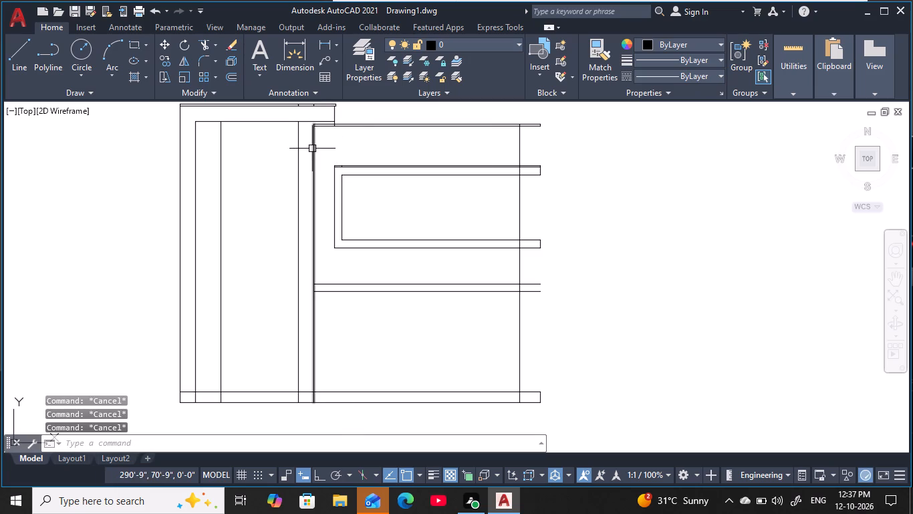
# With ortho on, draw a vertical line about 26'-10" long from the upper wall's lower edge, along the inner room's left side, to the bottom wall's outer line.
pyautogui.press('l')
pyautogui.press('space')
pyautogui.scroll(4, 347, 124)
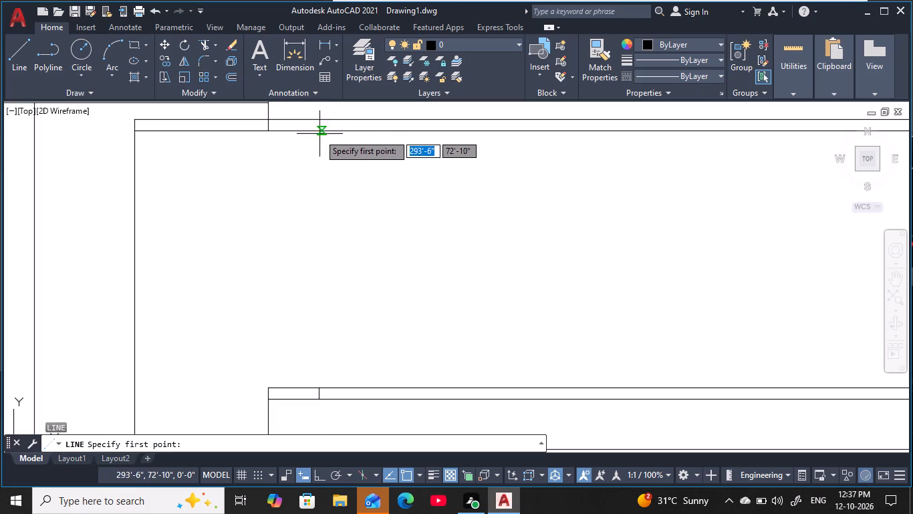
pyautogui.click(271, 132)
pyautogui.moveTo(297, 258); pyautogui.dragTo(297, 265, button='middle')
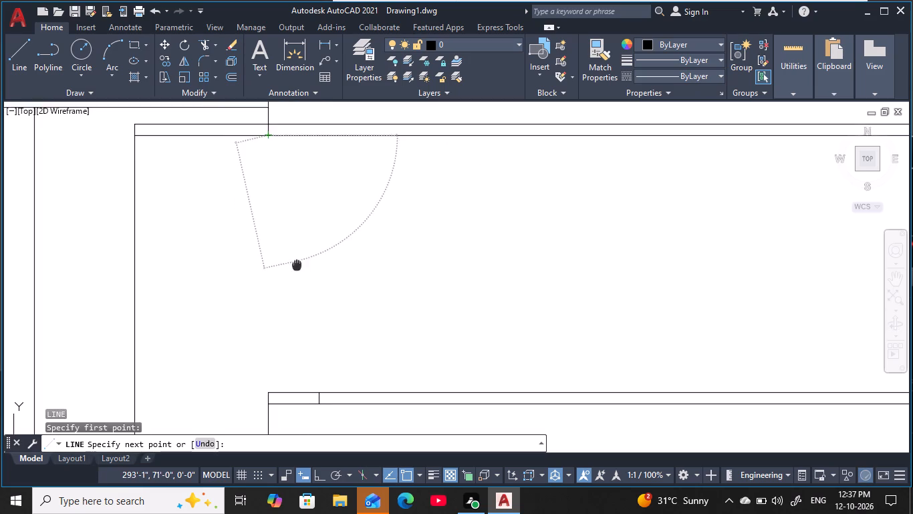
pyautogui.moveTo(297, 265); pyautogui.dragTo(291, 283, button='middle')
pyautogui.scroll(-2, 294, 287)
pyautogui.moveTo(299, 269); pyautogui.dragTo(291, 86, button='middle')
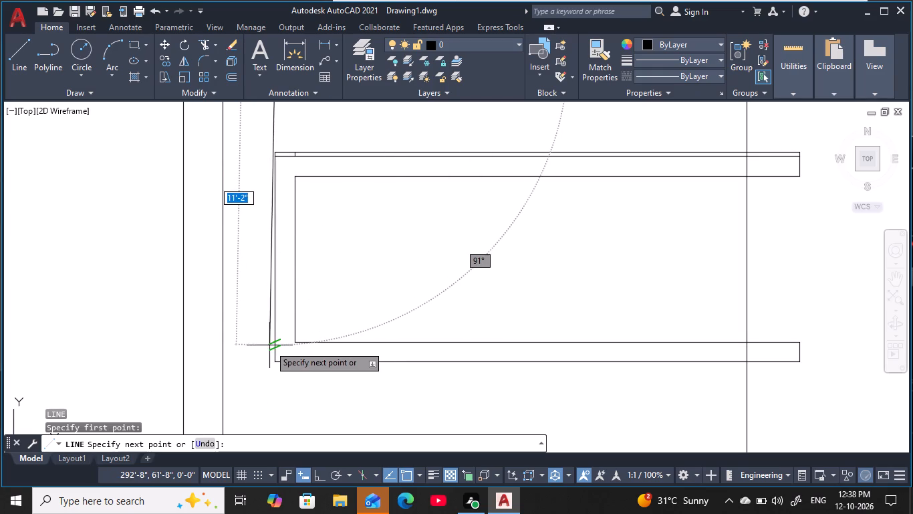
pyautogui.press('F8')
pyautogui.moveTo(294, 340); pyautogui.dragTo(281, 217, button='middle')
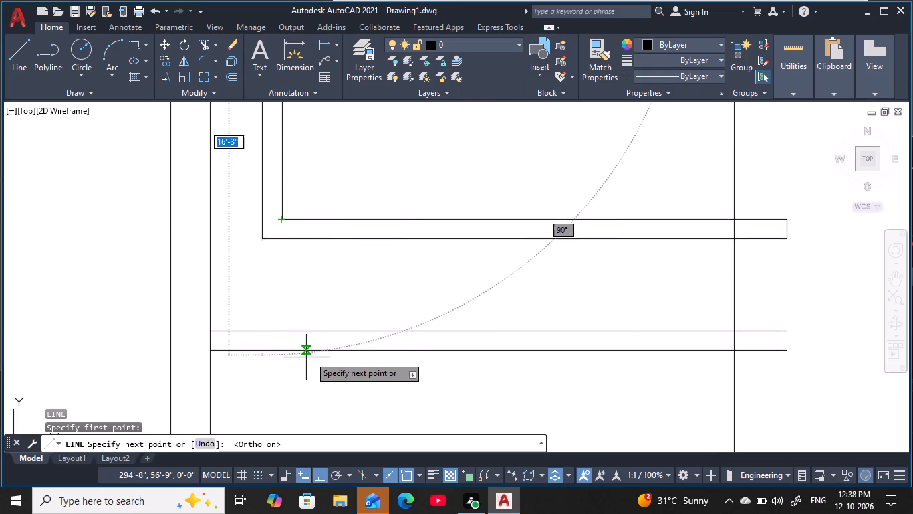
pyautogui.press('F8')
pyautogui.press('F8')
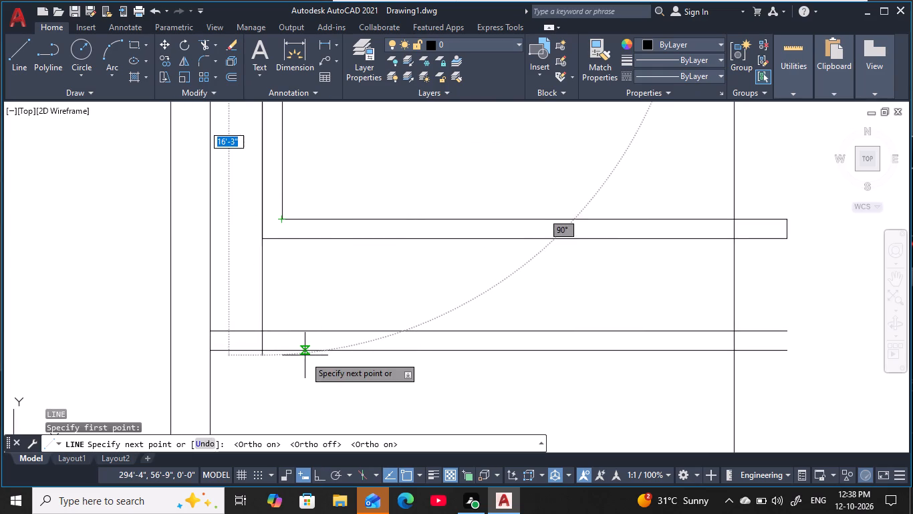
pyautogui.moveTo(297, 355); pyautogui.dragTo(368, 199, button='middle')
pyautogui.moveTo(334, 369); pyautogui.dragTo(331, 264, button='middle')
pyautogui.scroll(-1, 330, 276)
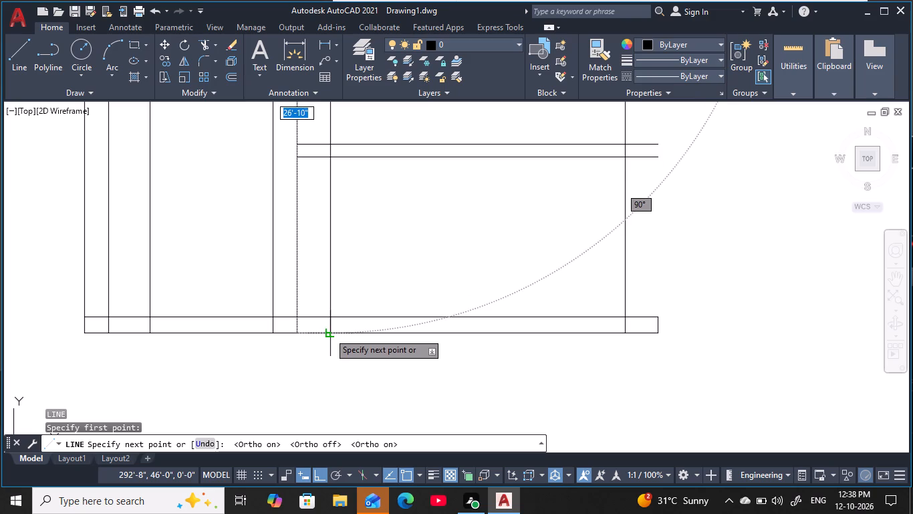
pyautogui.click(329, 333)
pyautogui.press('Escape')
pyautogui.press('Escape')
pyautogui.scroll(-2, 342, 216)
pyautogui.moveTo(343, 217); pyautogui.dragTo(316, 288, button='middle')
pyautogui.press('Escape')
pyautogui.scroll(1, 321, 276)
pyautogui.press('Escape')
pyautogui.press('Escape')
pyautogui.press('Escape')
pyautogui.press('Escape')
pyautogui.press('Escape')
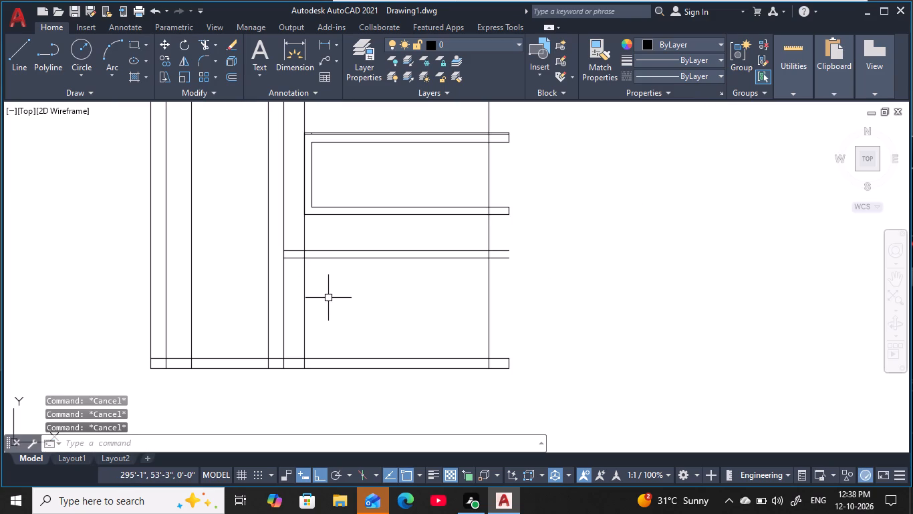
pyautogui.press('Escape')
pyautogui.press('Escape')
pyautogui.press('Escape')
pyautogui.press('Escape')
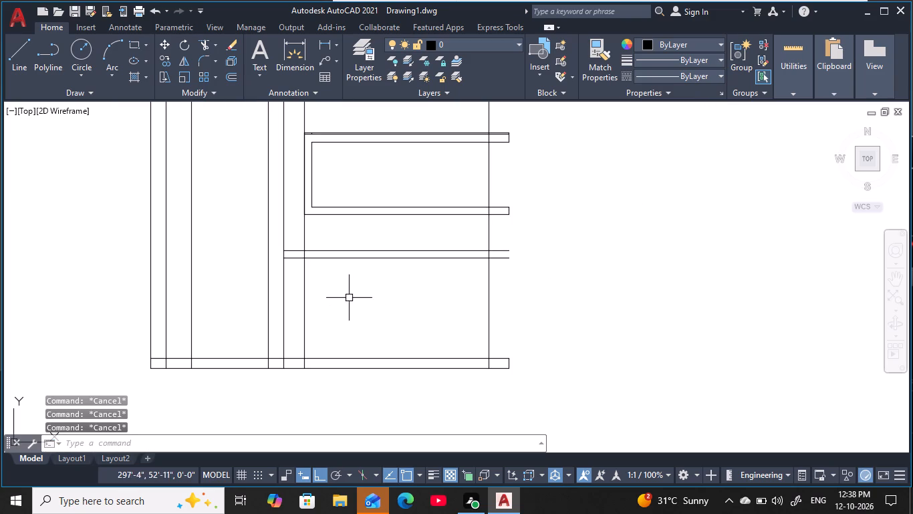
# Trim the lower of the two horizontal lines below the inner room between the section's outer left vertical and the new vertical line.
pyautogui.press('Escape')
pyautogui.write('tr')
pyautogui.press('space')
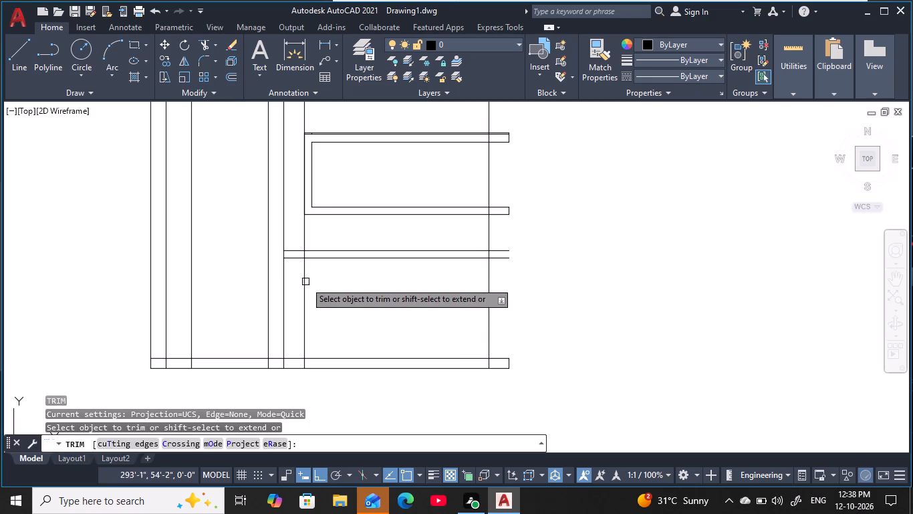
pyautogui.scroll(2, 289, 280)
pyautogui.click(302, 232)
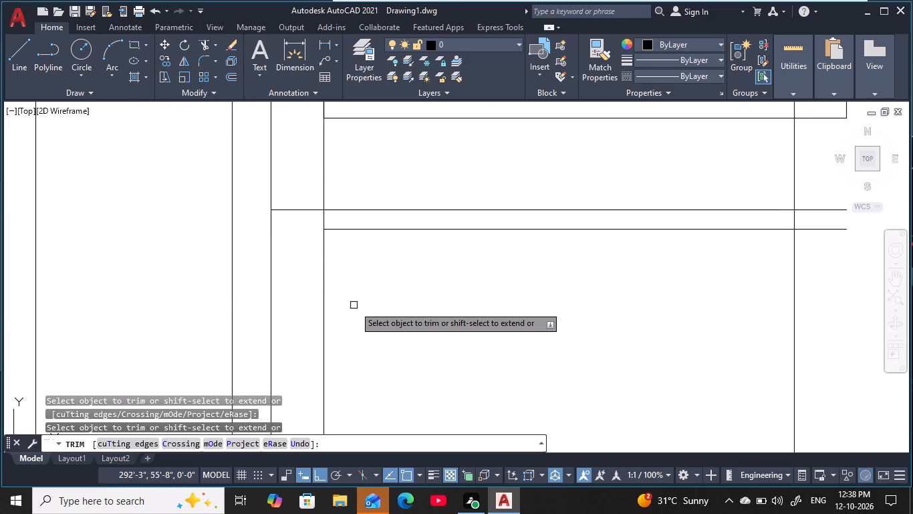
pyautogui.scroll(-2, 372, 311)
pyautogui.moveTo(382, 313); pyautogui.dragTo(341, 305, button='middle')
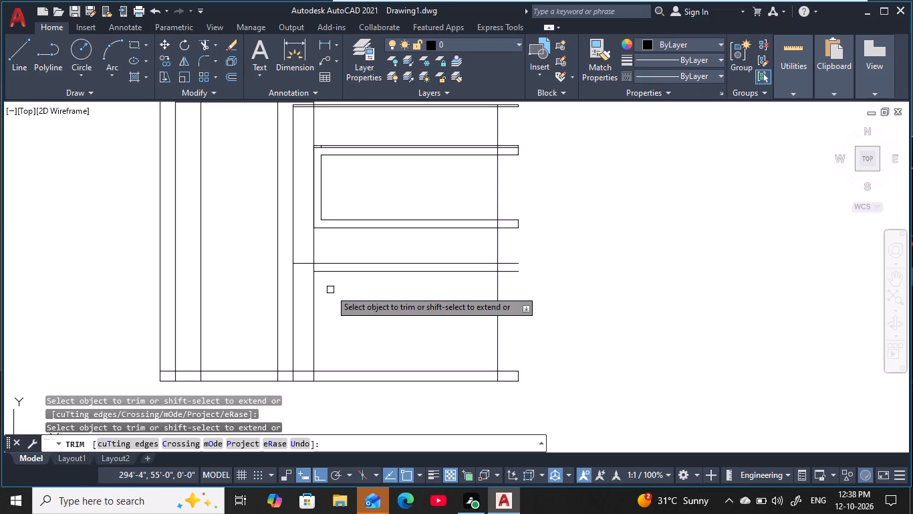
pyautogui.press('Escape')
pyautogui.press('Escape')
pyautogui.press('Escape')
pyautogui.press('Escape')
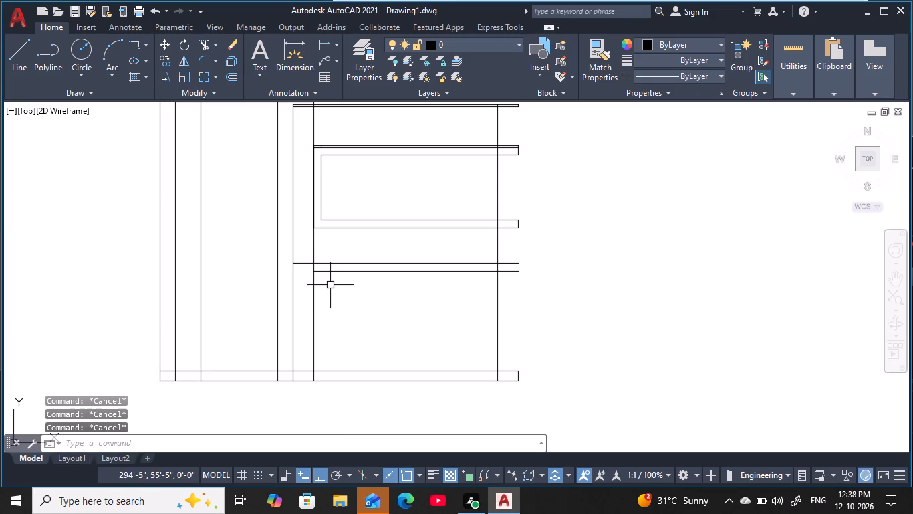
pyautogui.press('Escape')
pyautogui.press('Escape')
pyautogui.press('Escape')
pyautogui.press('Escape')
pyautogui.press('Escape')
pyautogui.press('Escape')
# Trim the right section's outer left vertical line between the upper horizontal line below the inner room and the bottom wall.
pyautogui.write('tr')
pyautogui.press('space')
pyautogui.scroll(-1, 304, 300)
pyautogui.click(303, 299)
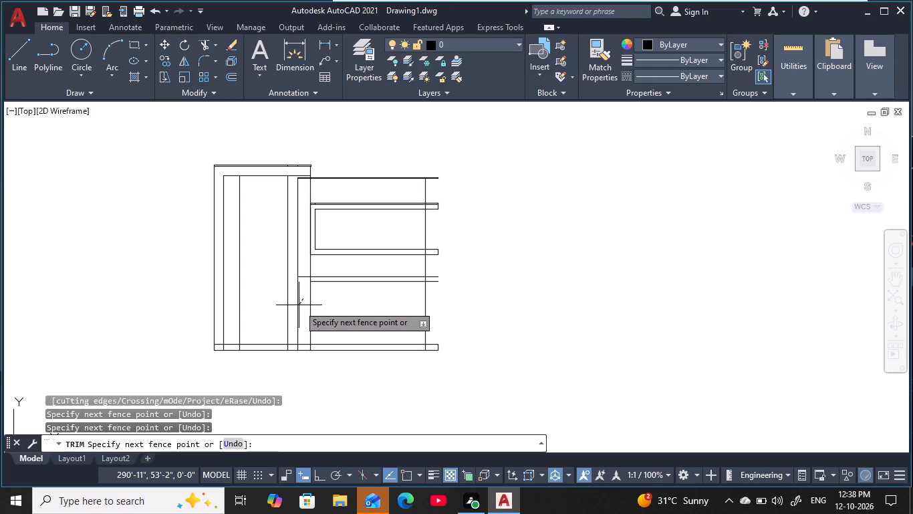
pyautogui.click(294, 307)
pyautogui.press('Escape')
pyautogui.press('Escape')
pyautogui.press('Escape')
pyautogui.press('Escape')
pyautogui.press('Escape')
pyautogui.scroll(1, 314, 286)
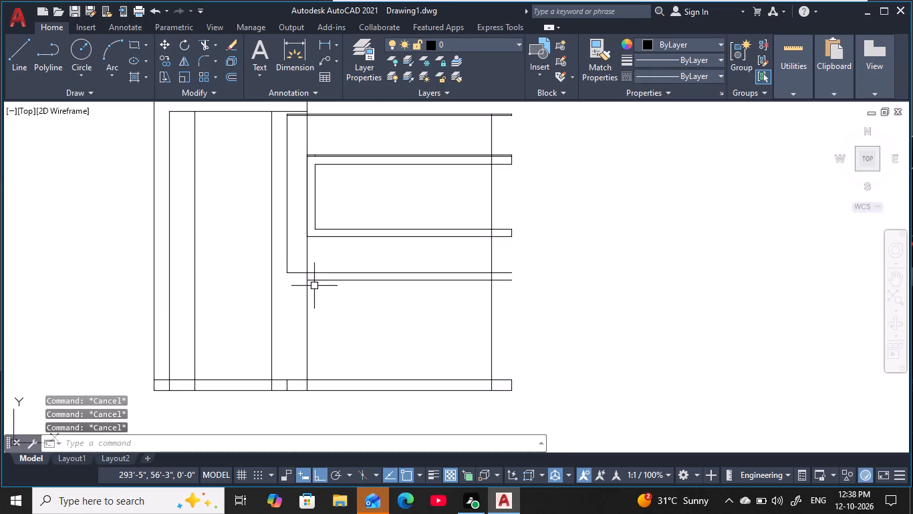
pyautogui.press('Escape')
pyautogui.press('Escape')
pyautogui.press('Escape')
pyautogui.press('Escape')
pyautogui.press('Escape')
pyautogui.press('Escape')
pyautogui.press('Escape')
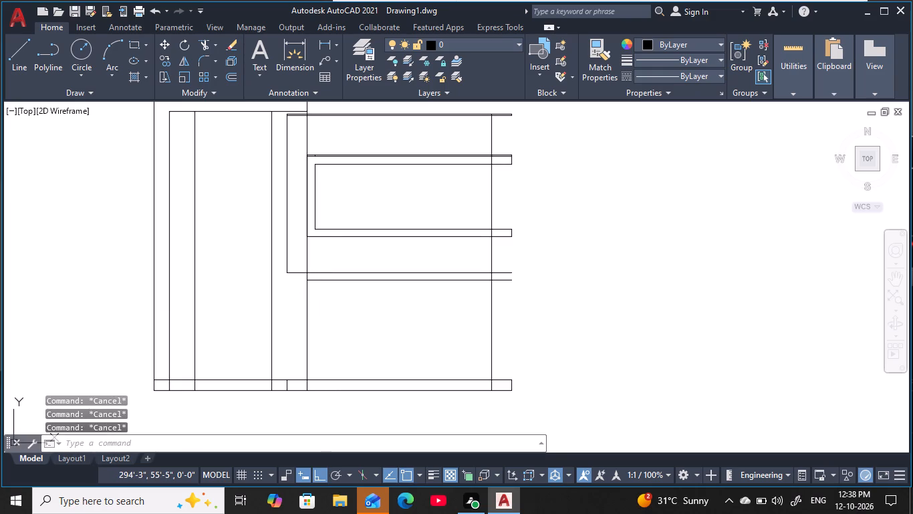
pyautogui.press('Escape')
pyautogui.press('Escape')
pyautogui.press('Escape')
pyautogui.press('Escape')
pyautogui.press('Escape')
pyautogui.press('Escape')
pyautogui.press('Escape')
# Offset the vertical line along the inner room's left side 6" to the left.
pyautogui.press('o')
pyautogui.press('space')
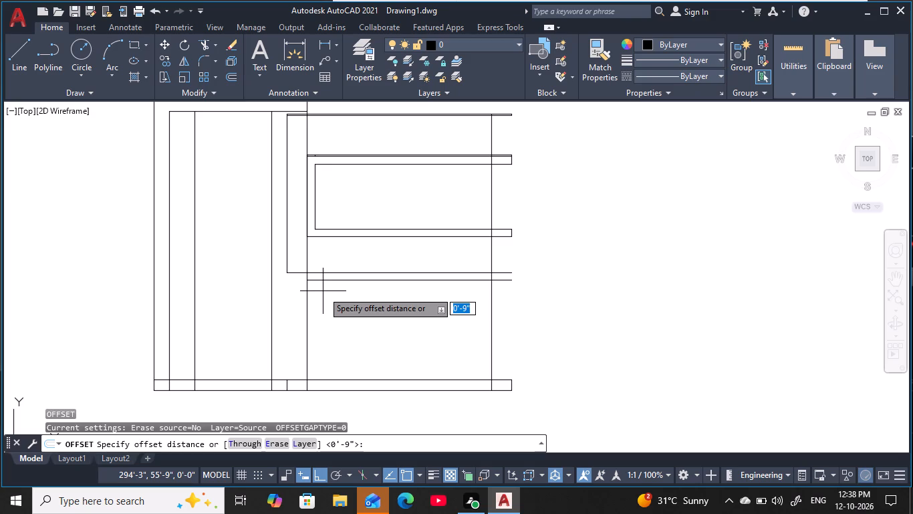
pyautogui.write('6')
pyautogui.press('space')
pyautogui.scroll(2, 310, 280)
pyautogui.click(303, 275)
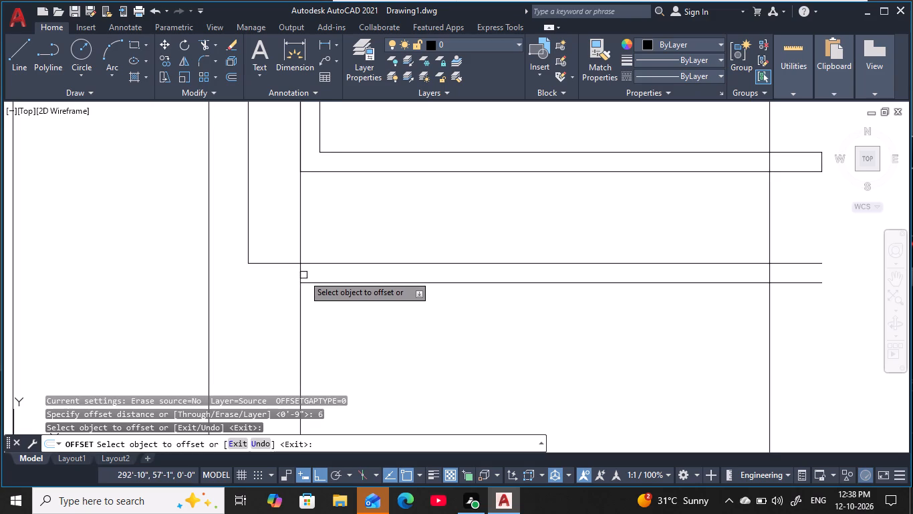
pyautogui.click(300, 278)
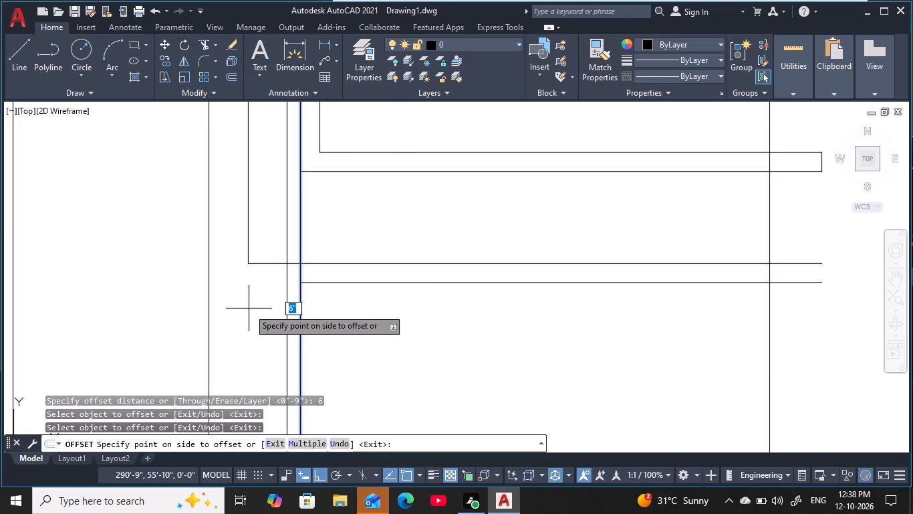
pyautogui.click(249, 309)
pyautogui.press('Escape')
pyautogui.press('Escape')
pyautogui.press('Escape')
pyautogui.press('Escape')
pyautogui.press('Escape')
pyautogui.press('Escape')
pyautogui.press('Escape')
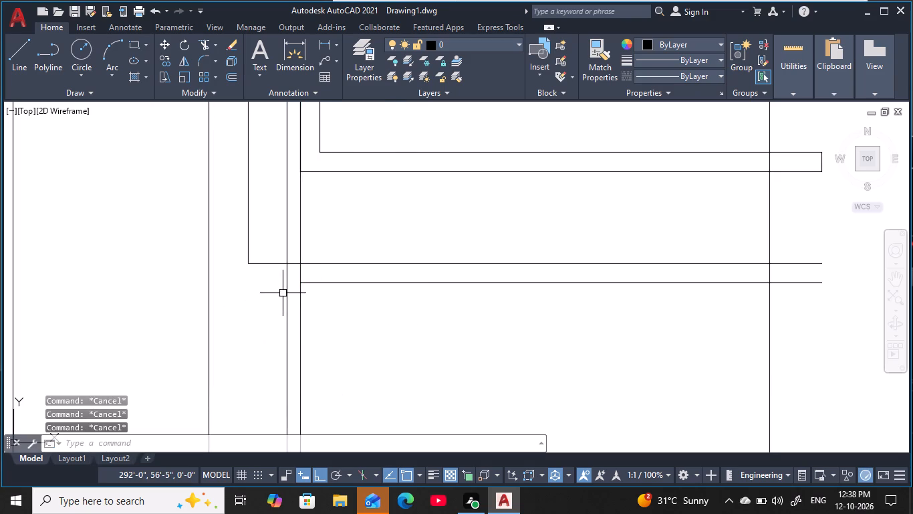
# Extend the lower horizontal line below the inner room leftward to the new offset vertical line.
pyautogui.write('ex')
pyautogui.press('space')
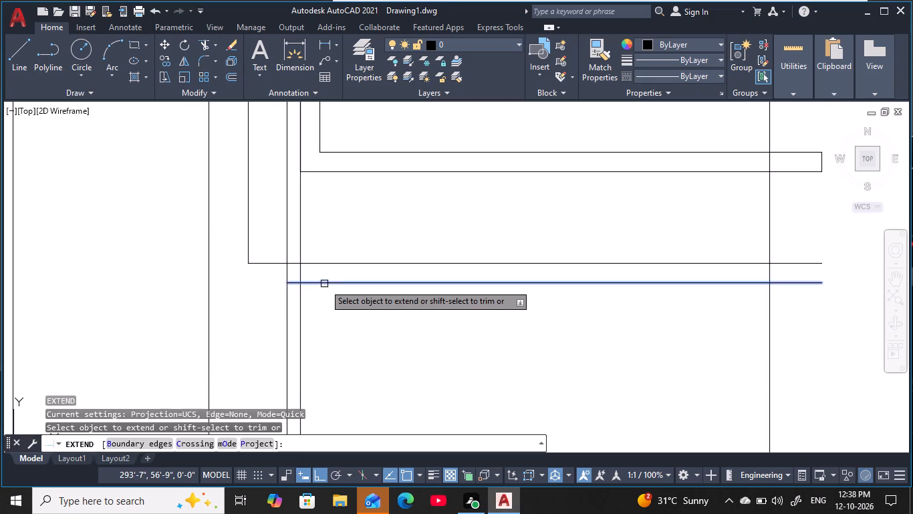
pyautogui.click(324, 284)
pyautogui.press('Escape')
pyautogui.press('Escape')
pyautogui.press('Escape')
pyautogui.press('Escape')
pyautogui.press('Escape')
# Trim the offset vertical line below and above the two horizontal lines under the inner room, keeping only the piece between them.
pyautogui.write('tr')
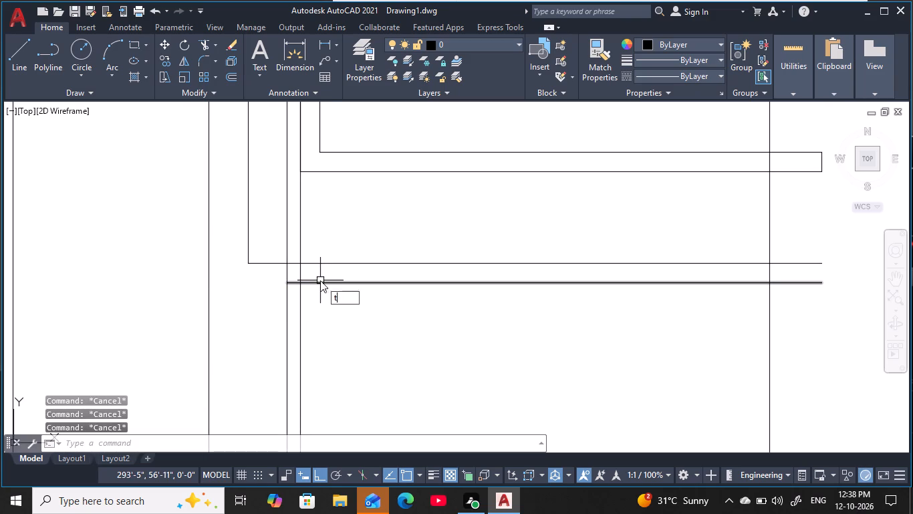
pyautogui.press('space')
pyautogui.click(286, 319)
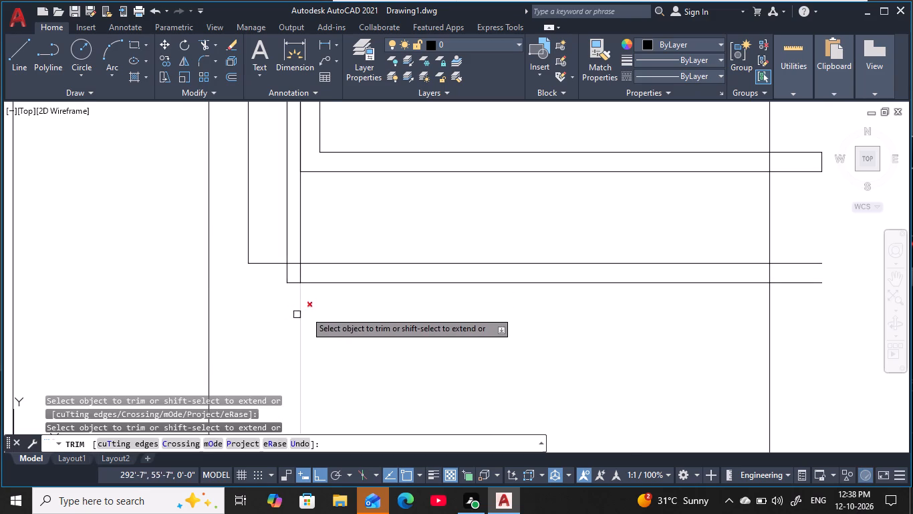
pyautogui.scroll(-2, 313, 310)
pyautogui.moveTo(316, 315); pyautogui.dragTo(322, 335, button='middle')
pyautogui.scroll(1, 314, 290)
pyautogui.click(304, 287)
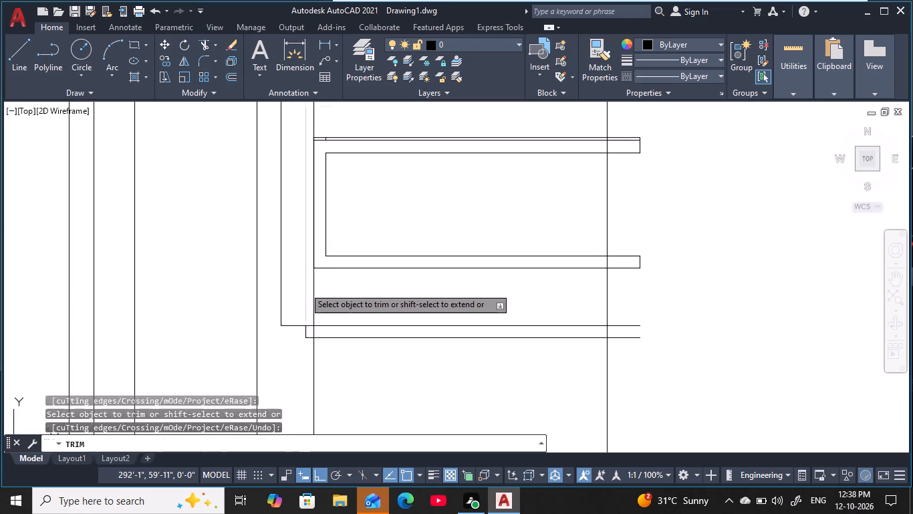
# Trim the original vertical line between the upper wall and inner room, below the inner room, and between the two horizontal lines.
pyautogui.scroll(-2, 317, 289)
pyautogui.moveTo(324, 294); pyautogui.dragTo(302, 267, button='middle')
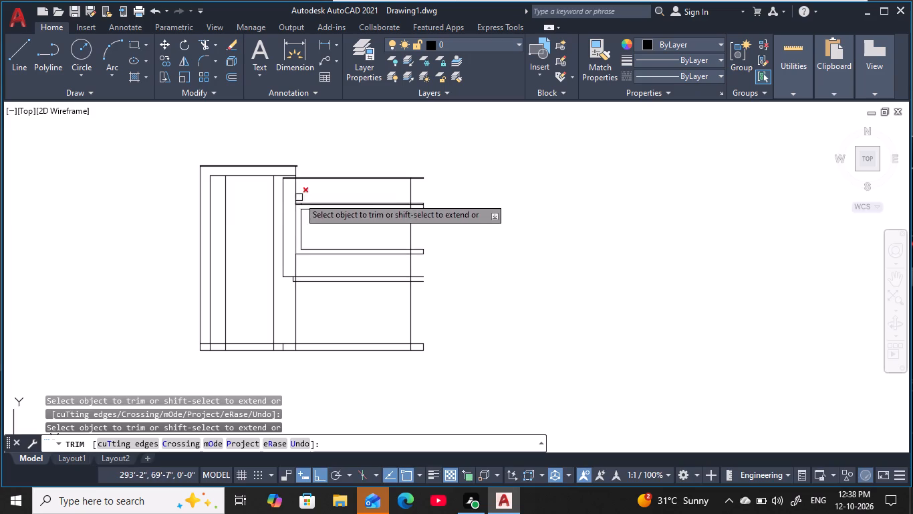
pyautogui.scroll(1, 315, 187)
pyautogui.click(298, 195)
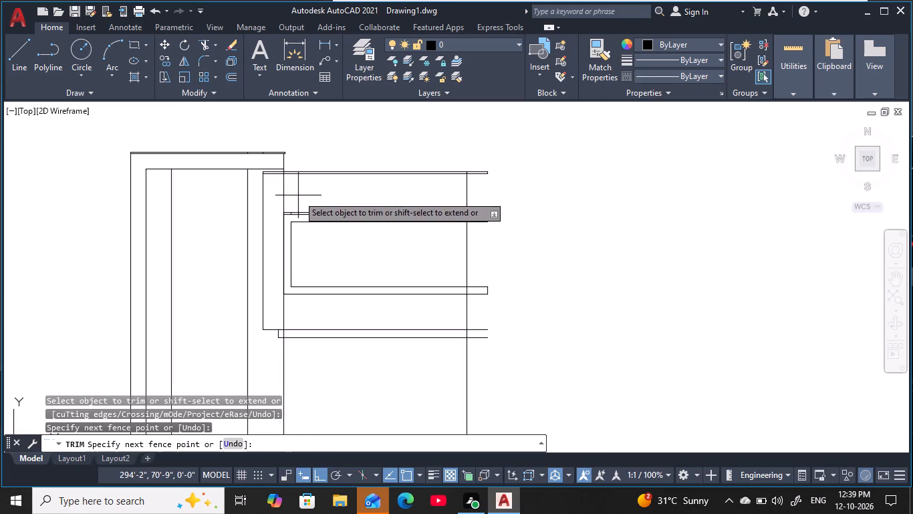
pyautogui.click(275, 196)
pyautogui.click(296, 310)
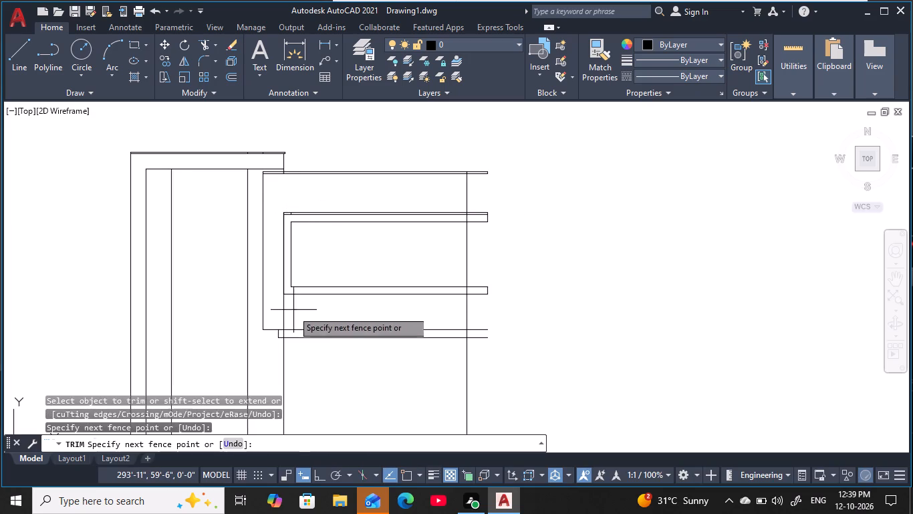
pyautogui.click(279, 315)
pyautogui.scroll(2, 283, 337)
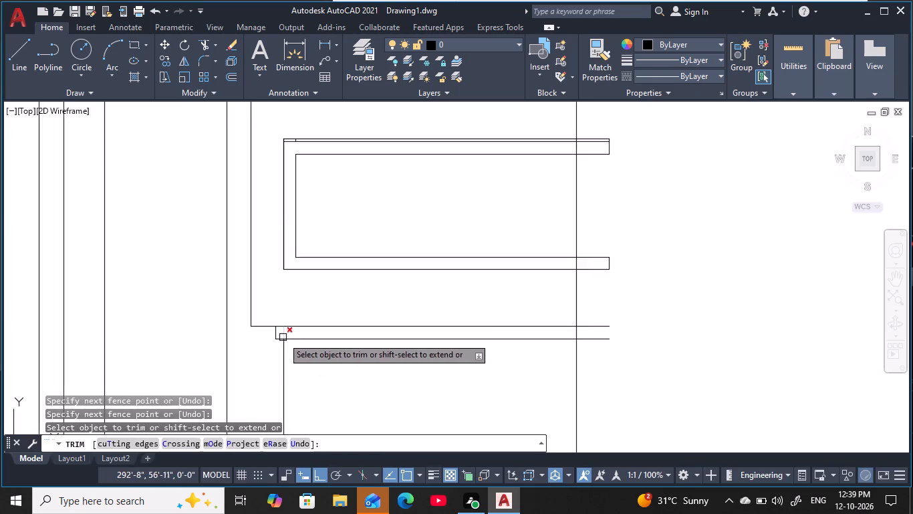
pyautogui.click(294, 334)
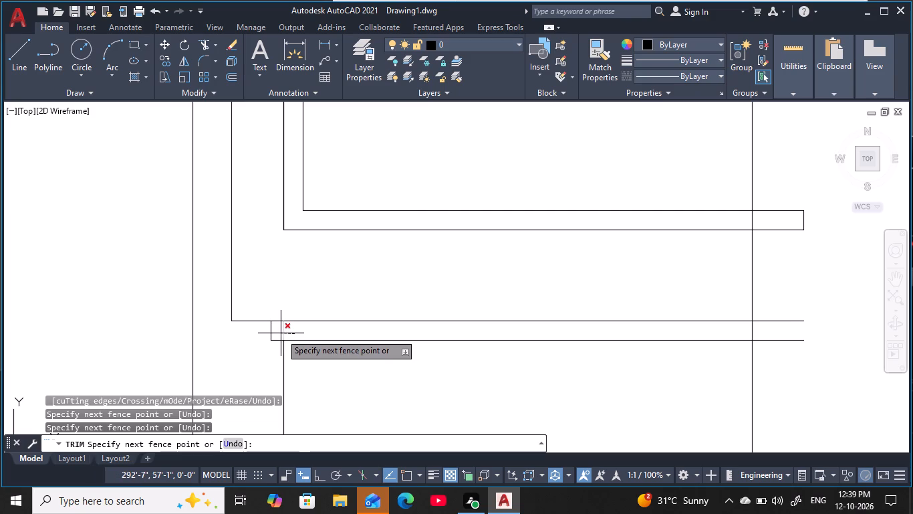
pyautogui.click(281, 333)
pyautogui.scroll(-1, 325, 374)
pyautogui.moveTo(330, 379); pyautogui.dragTo(299, 311, button='middle')
pyautogui.scroll(-1, 299, 311)
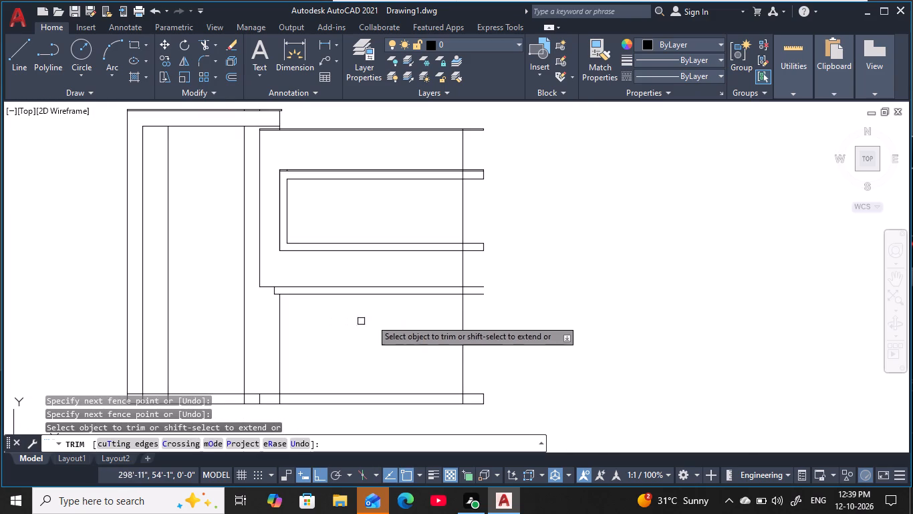
pyautogui.press('Escape')
pyautogui.press('Escape')
pyautogui.press('Escape')
pyautogui.press('Escape')
pyautogui.press('Escape')
pyautogui.press('Escape')
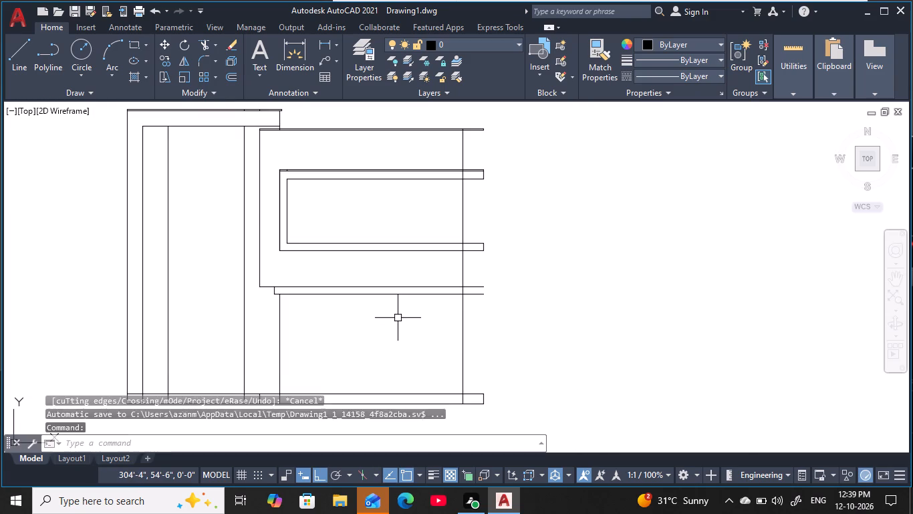
pyautogui.press('Escape')
pyautogui.press('Escape')
pyautogui.press('Escape')
pyautogui.press('Escape')
# Draw a short vertical line closing the right end of the 9" wall below the inner room.
pyautogui.write('l')
pyautogui.press('space')
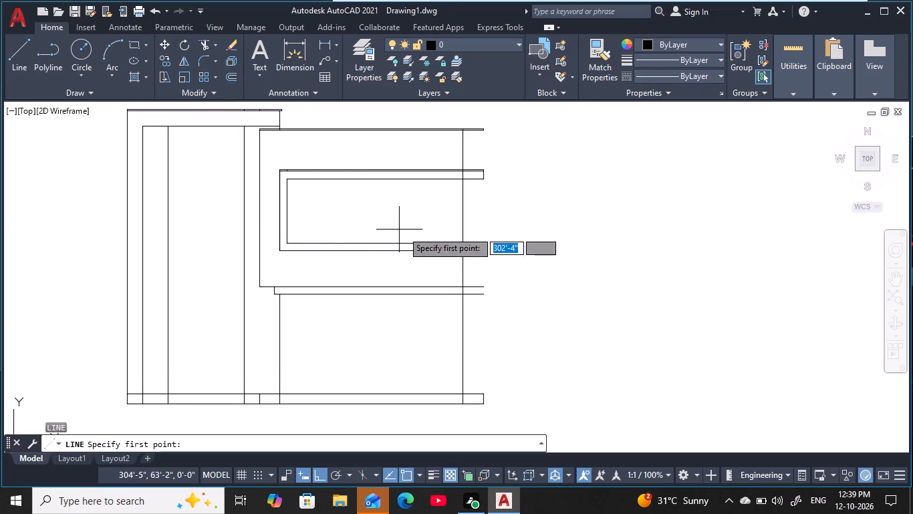
pyautogui.scroll(3, 478, 282)
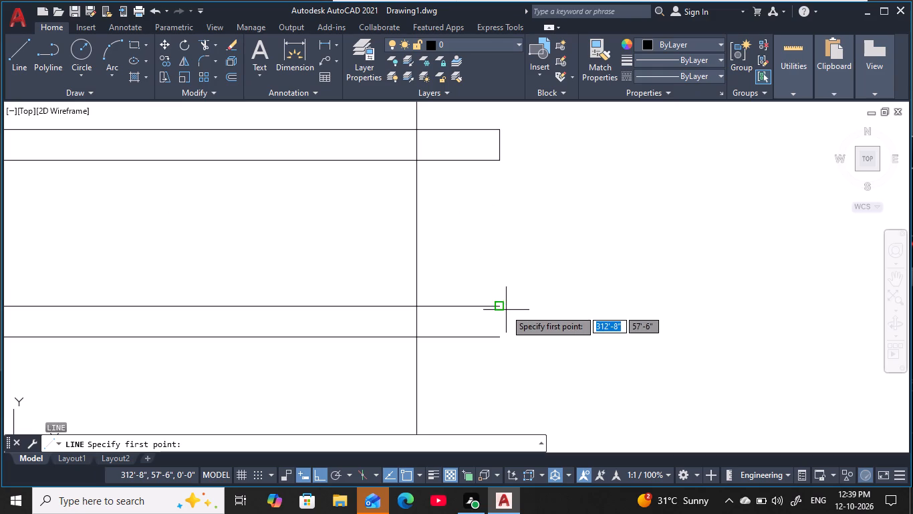
pyautogui.click(504, 308)
pyautogui.click(499, 337)
pyautogui.press('Escape')
pyautogui.press('Escape')
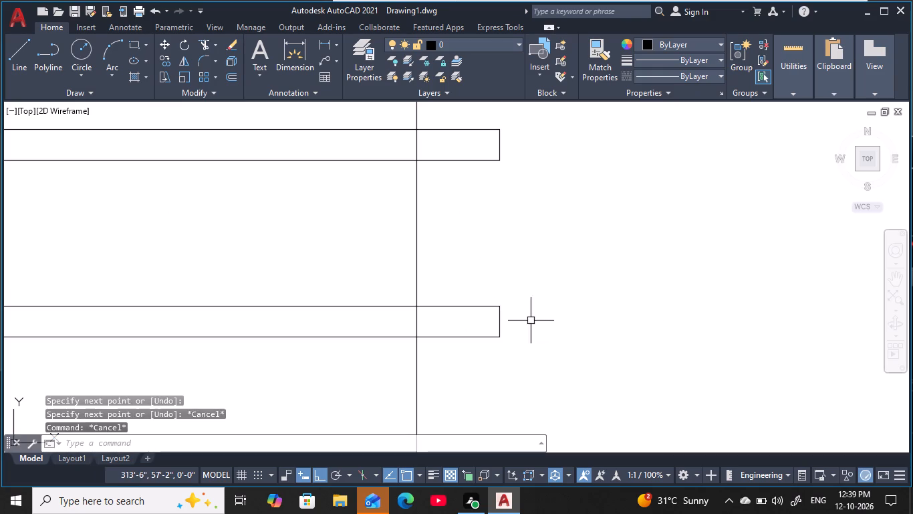
pyautogui.press('Escape')
pyautogui.scroll(-3, 519, 329)
pyautogui.moveTo(511, 331); pyautogui.dragTo(541, 306, button='middle')
pyautogui.press('Escape')
pyautogui.press('Escape')
pyautogui.press('Escape')
pyautogui.press('Escape')
pyautogui.press('Escape')
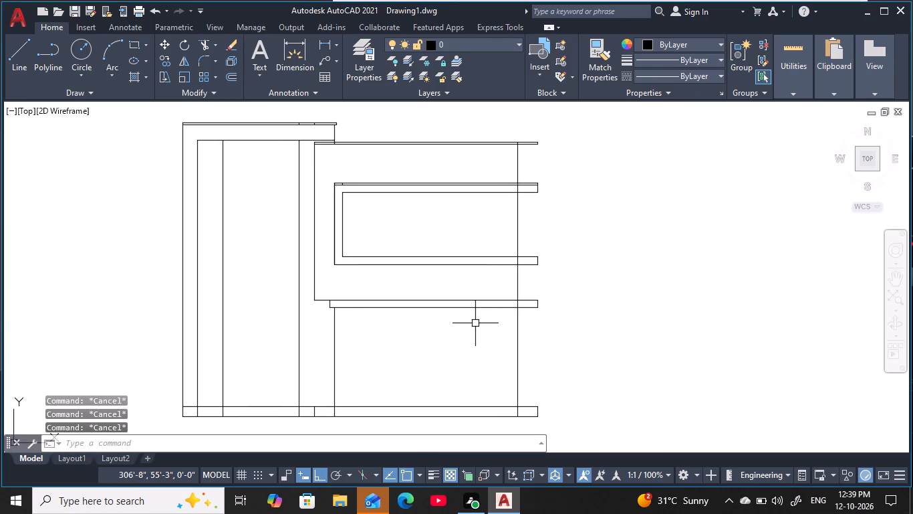
pyautogui.press('Escape')
pyautogui.press('Escape')
pyautogui.press('Escape')
pyautogui.press('Escape')
pyautogui.press('Escape')
pyautogui.press('Escape')
pyautogui.press('Escape')
pyautogui.press('Escape')
pyautogui.press('Escape')
pyautogui.press('Escape')
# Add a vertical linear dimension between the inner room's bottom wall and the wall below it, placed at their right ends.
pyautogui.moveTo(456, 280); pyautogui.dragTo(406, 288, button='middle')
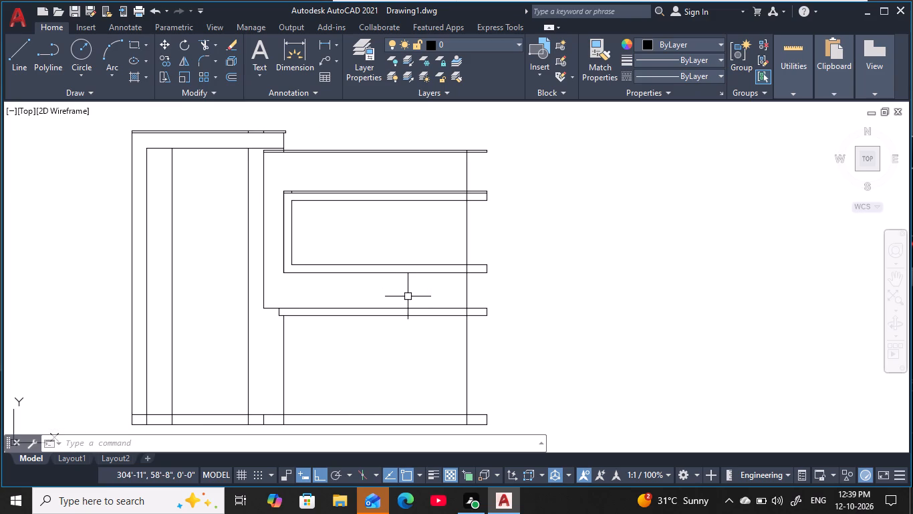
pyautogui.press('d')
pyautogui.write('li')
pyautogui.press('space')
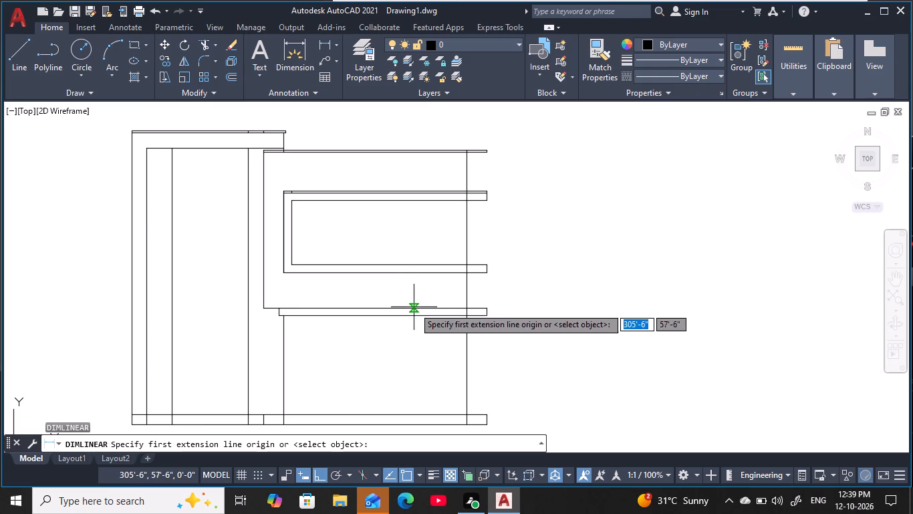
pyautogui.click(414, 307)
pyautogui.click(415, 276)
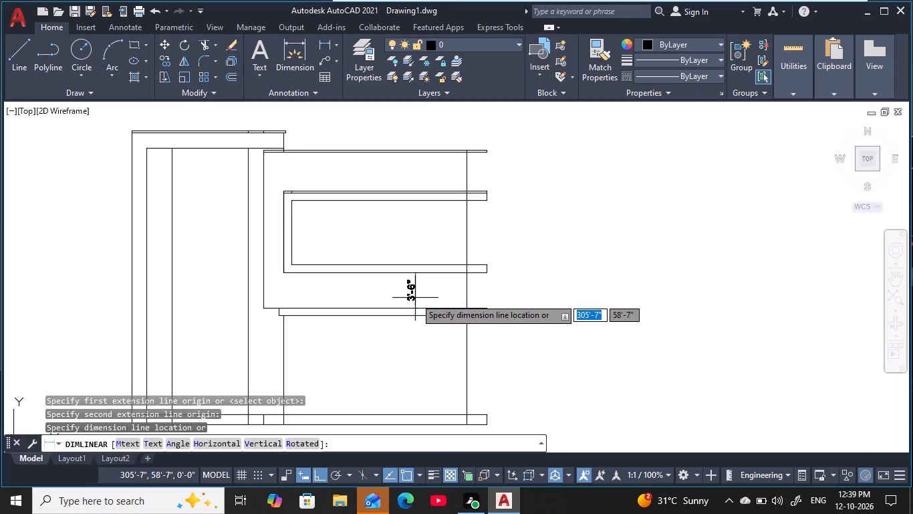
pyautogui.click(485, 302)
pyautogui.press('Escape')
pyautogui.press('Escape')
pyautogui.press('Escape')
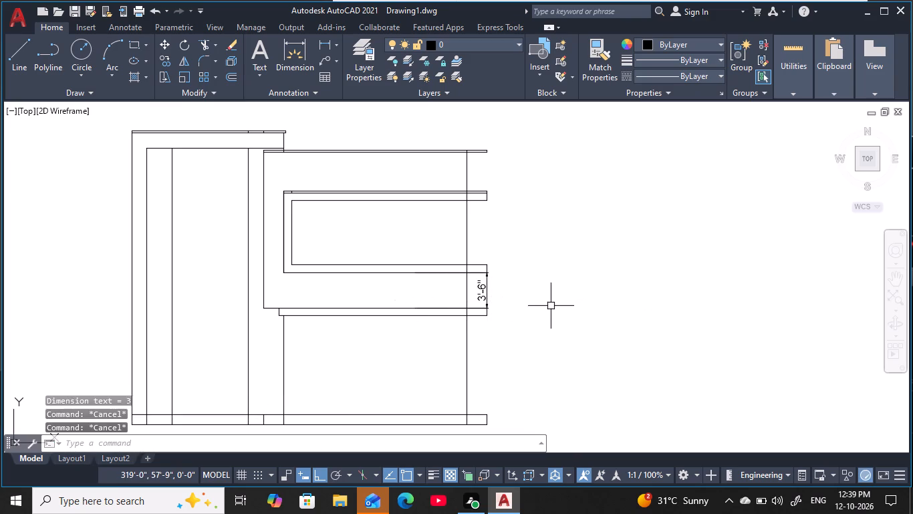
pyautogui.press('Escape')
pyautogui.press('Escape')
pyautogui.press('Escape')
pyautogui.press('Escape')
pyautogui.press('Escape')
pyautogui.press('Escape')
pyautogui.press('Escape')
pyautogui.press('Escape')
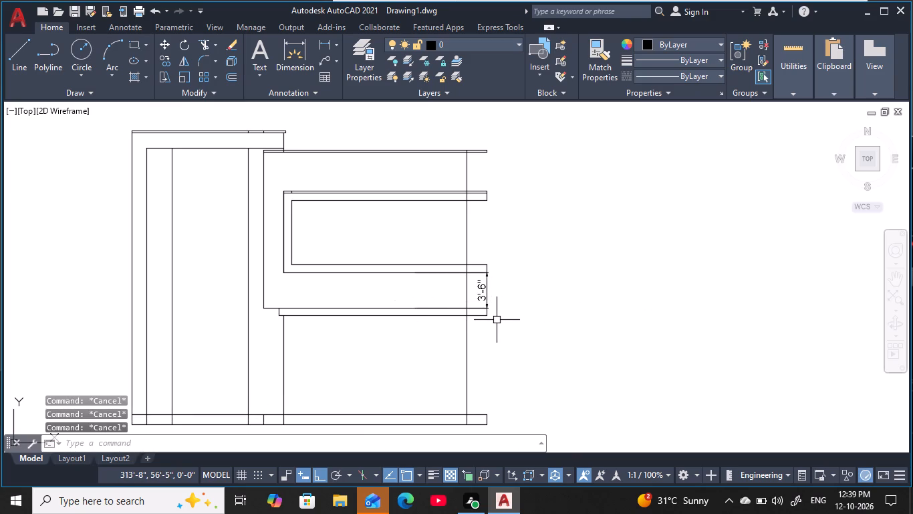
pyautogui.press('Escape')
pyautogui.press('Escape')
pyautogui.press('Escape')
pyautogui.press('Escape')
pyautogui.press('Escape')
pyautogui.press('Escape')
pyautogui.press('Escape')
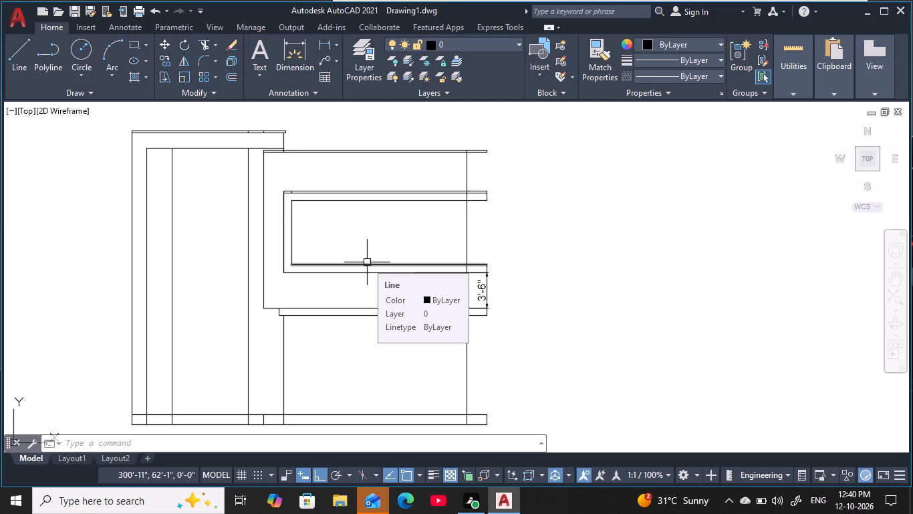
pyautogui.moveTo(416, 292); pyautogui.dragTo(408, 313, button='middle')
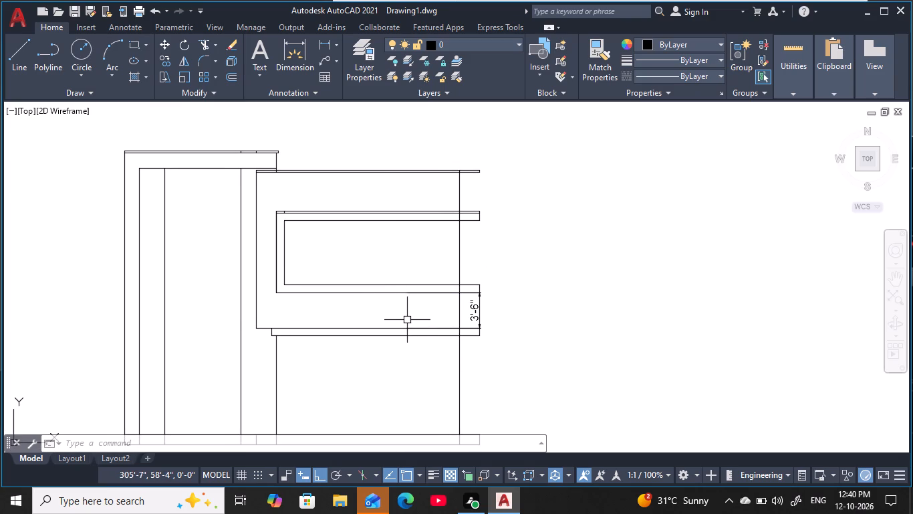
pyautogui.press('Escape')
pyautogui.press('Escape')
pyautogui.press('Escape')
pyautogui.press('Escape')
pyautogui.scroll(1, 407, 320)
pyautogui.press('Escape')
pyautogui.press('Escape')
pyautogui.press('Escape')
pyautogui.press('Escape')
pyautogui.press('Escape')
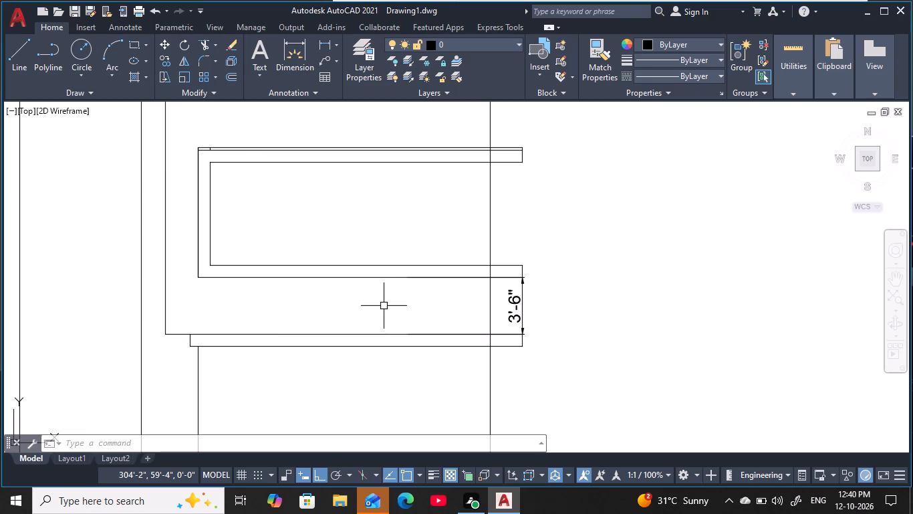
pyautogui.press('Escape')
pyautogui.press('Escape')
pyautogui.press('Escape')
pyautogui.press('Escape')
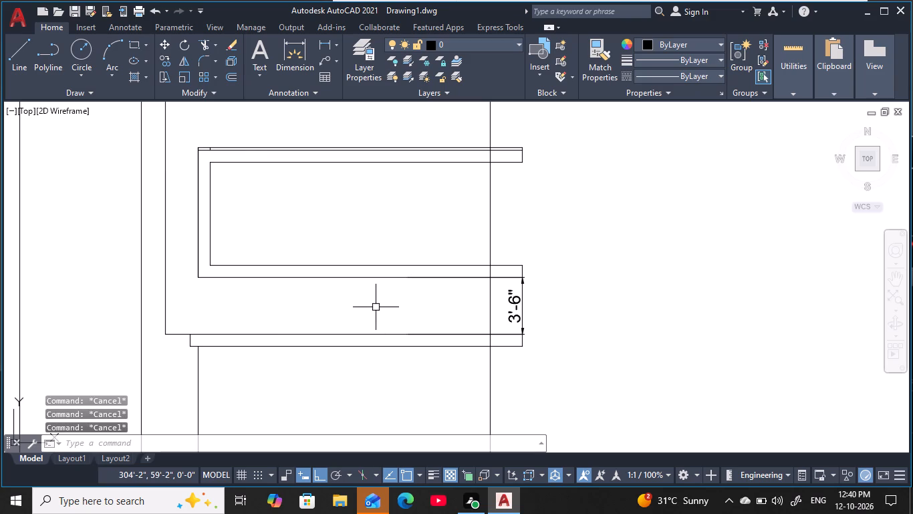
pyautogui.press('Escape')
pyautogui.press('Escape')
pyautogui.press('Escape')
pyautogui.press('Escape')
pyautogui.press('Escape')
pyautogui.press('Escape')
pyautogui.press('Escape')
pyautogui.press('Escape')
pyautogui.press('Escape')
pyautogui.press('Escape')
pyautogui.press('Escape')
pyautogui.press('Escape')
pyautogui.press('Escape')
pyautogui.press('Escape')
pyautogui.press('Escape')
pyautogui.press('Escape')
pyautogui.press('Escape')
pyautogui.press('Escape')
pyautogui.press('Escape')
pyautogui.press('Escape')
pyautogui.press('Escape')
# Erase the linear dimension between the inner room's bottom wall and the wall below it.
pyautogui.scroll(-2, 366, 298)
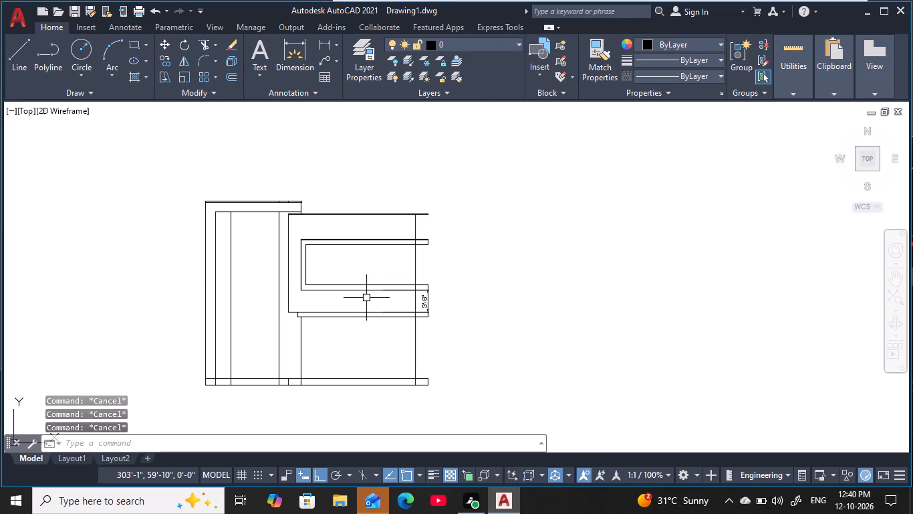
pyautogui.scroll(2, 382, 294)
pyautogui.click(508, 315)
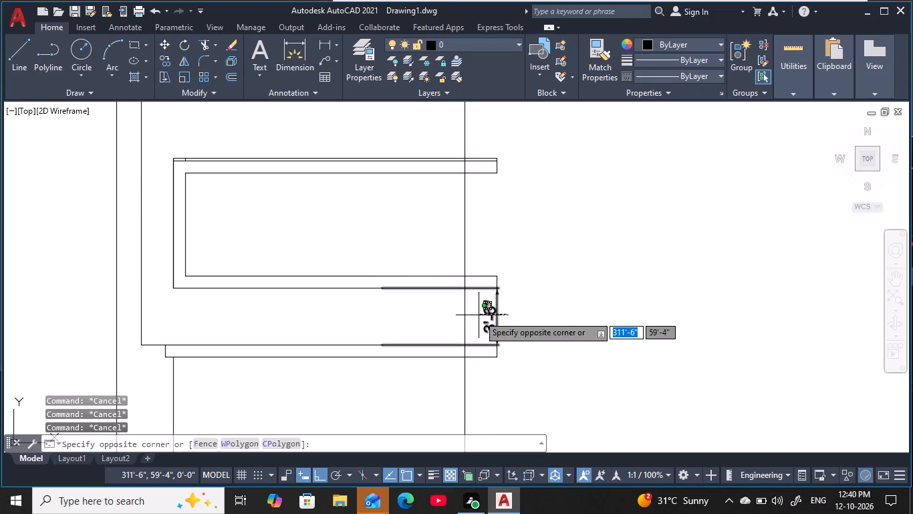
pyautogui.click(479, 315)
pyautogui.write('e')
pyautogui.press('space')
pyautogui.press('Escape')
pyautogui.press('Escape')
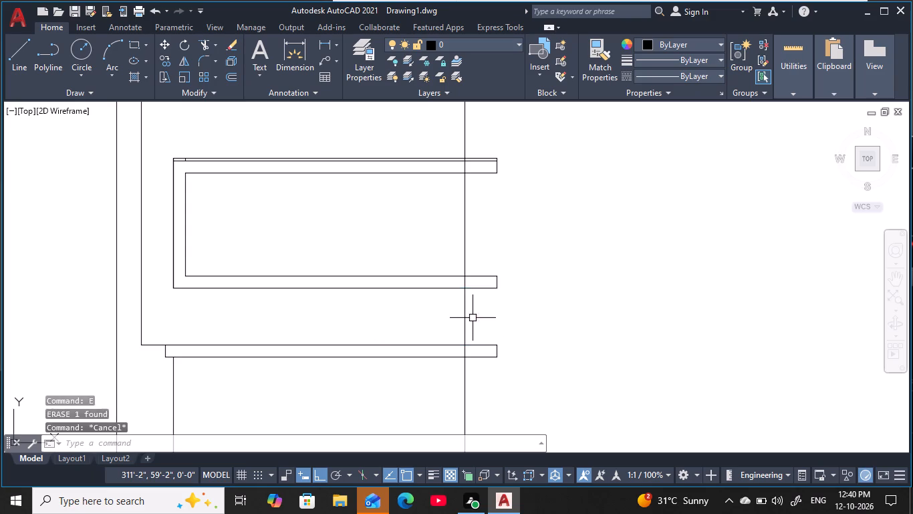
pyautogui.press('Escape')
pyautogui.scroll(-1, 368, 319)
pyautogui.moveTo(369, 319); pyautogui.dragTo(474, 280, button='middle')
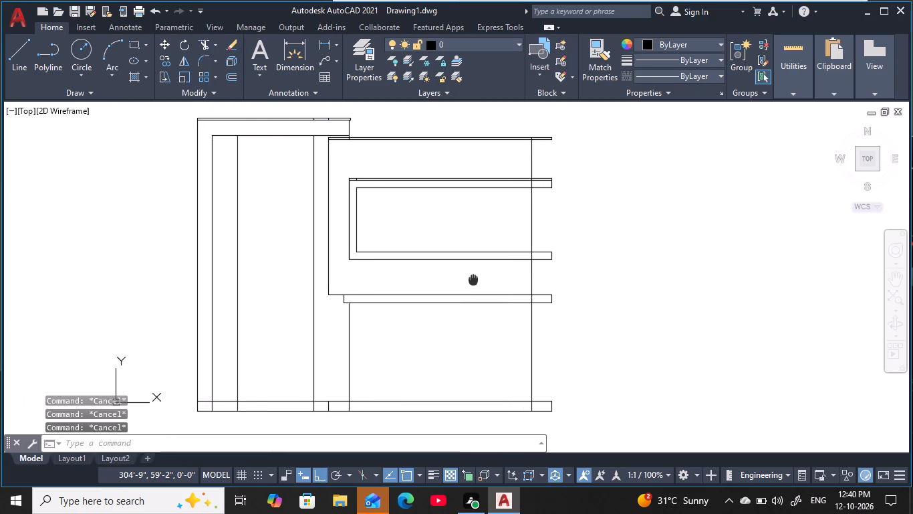
# Erase the short vertical line inside the bottom wall, between the two vertical lines near the middle of the plan.
pyautogui.moveTo(474, 280); pyautogui.dragTo(515, 284, button='middle')
pyautogui.press('Escape')
pyautogui.press('Escape')
pyautogui.press('Escape')
pyautogui.scroll(2, 364, 410)
pyautogui.moveTo(370, 402); pyautogui.dragTo(394, 319, button='middle')
pyautogui.click(394, 319)
pyautogui.click(437, 382)
pyautogui.write('e')
pyautogui.press('space')
pyautogui.press('Escape')
pyautogui.press('Escape')
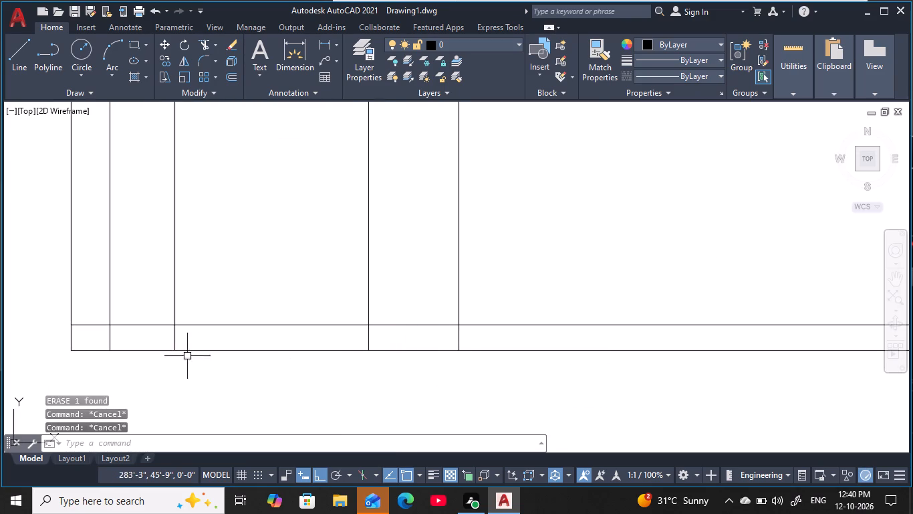
# Trim the parts of the four interior vertical lines that lie inside the bottom wall, leaving the outer left edge.
pyautogui.press('Escape')
pyautogui.press('Escape')
pyautogui.write('tr')
pyautogui.press('space')
pyautogui.click(209, 341)
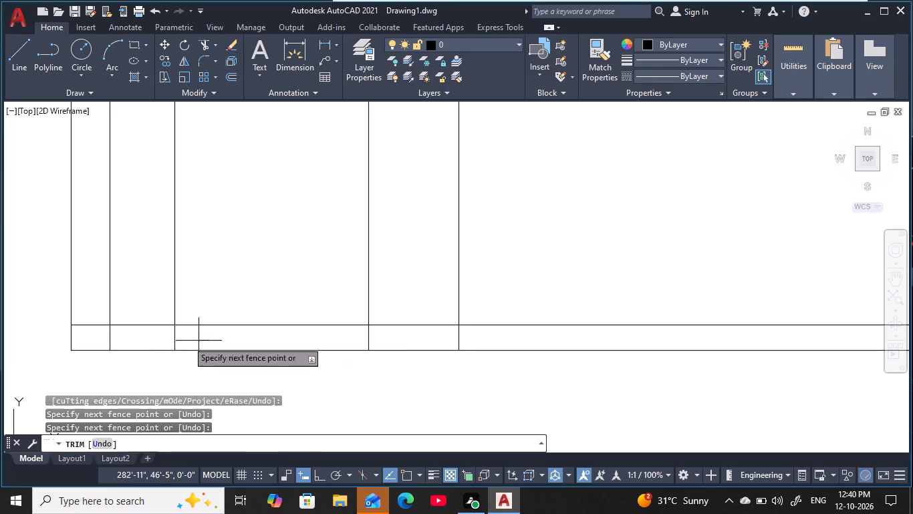
pyautogui.click(96, 339)
pyautogui.scroll(-1, 197, 313)
pyautogui.scroll(2, 377, 343)
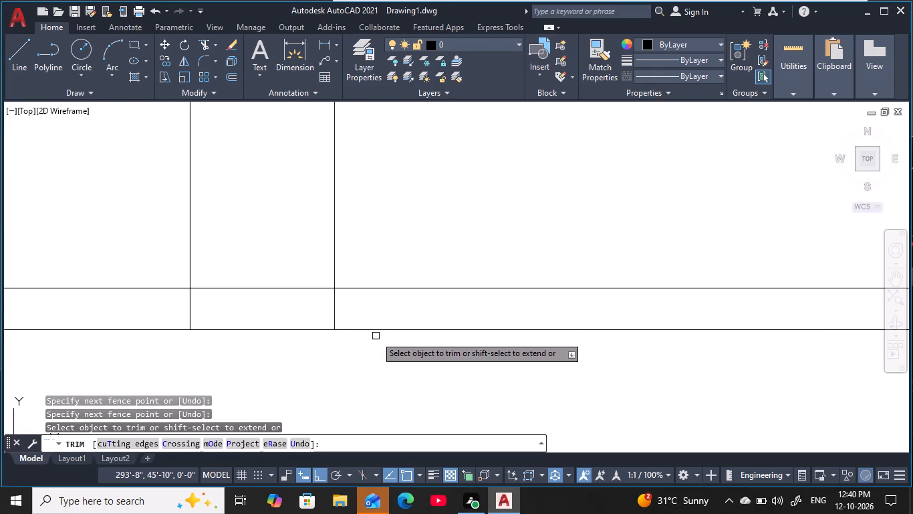
pyautogui.click(365, 313)
pyautogui.click(151, 313)
pyautogui.scroll(-4, 177, 303)
pyautogui.moveTo(201, 329); pyautogui.dragTo(281, 354, button='middle')
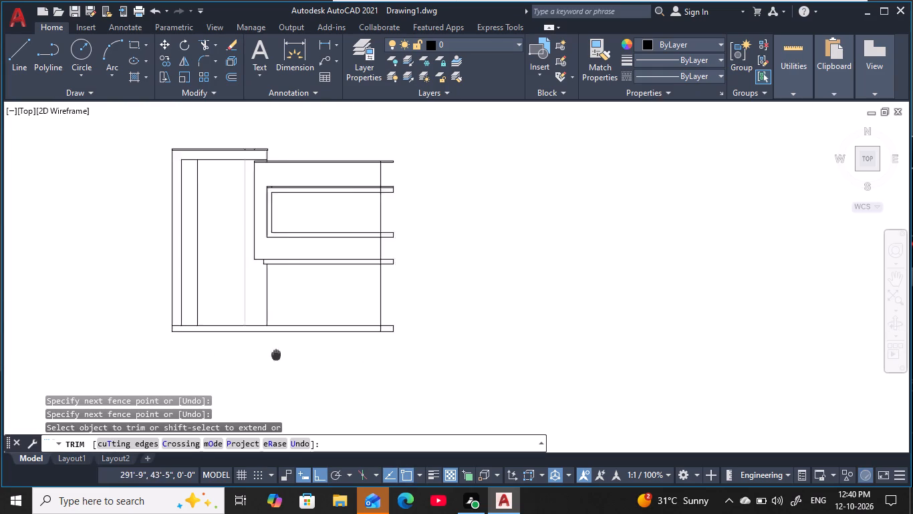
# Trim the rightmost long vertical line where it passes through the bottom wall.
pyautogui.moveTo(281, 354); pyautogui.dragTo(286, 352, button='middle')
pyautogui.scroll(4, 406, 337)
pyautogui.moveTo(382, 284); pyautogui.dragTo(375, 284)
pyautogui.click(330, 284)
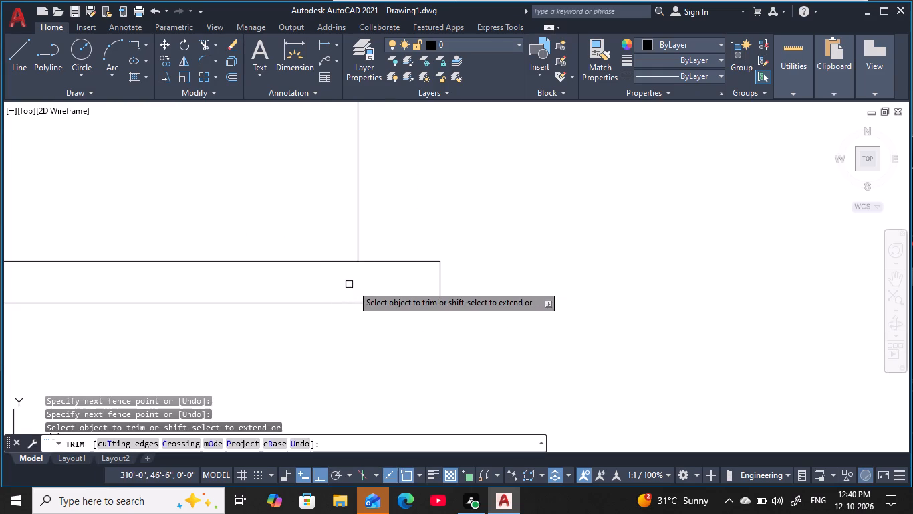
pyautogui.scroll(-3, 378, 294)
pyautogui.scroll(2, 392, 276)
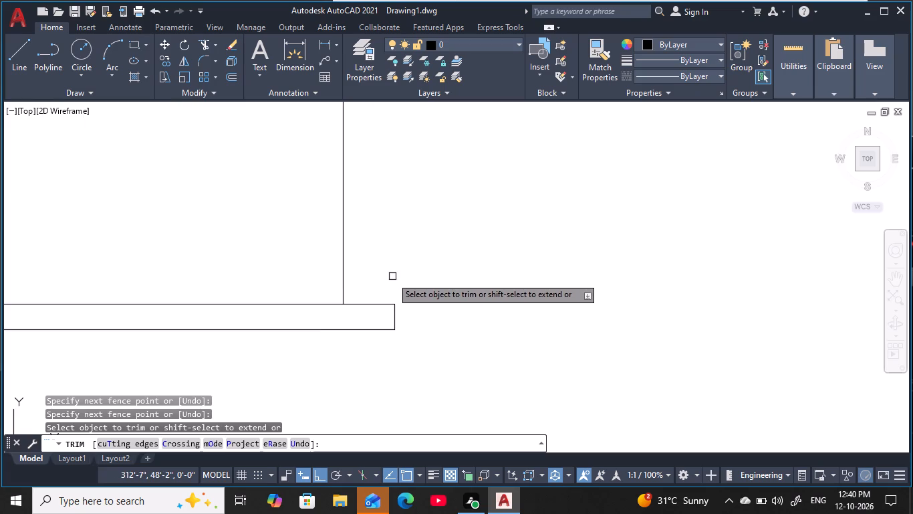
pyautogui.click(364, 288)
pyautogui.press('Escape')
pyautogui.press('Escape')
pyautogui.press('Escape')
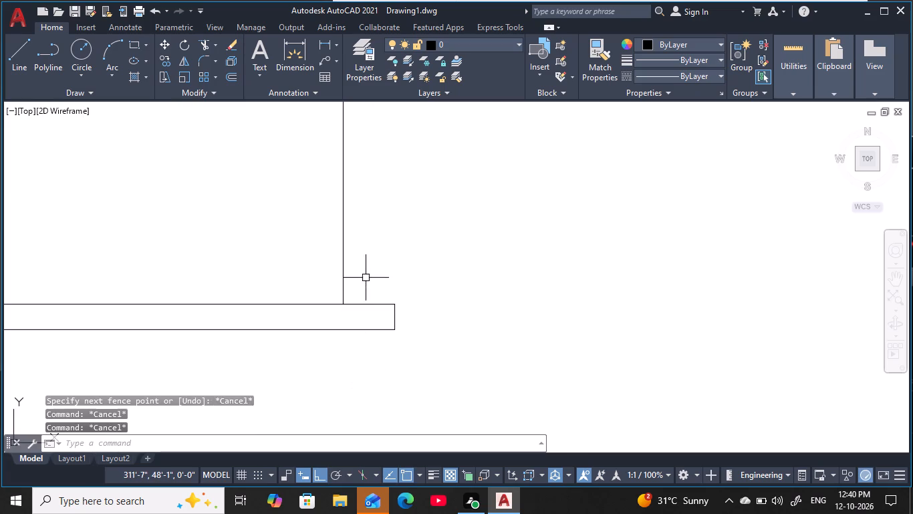
# Extend the rightmost long vertical line down to the lower line of the bottom wall.
pyautogui.press('Escape')
pyautogui.press('Escape')
pyautogui.press('e')
pyautogui.write('x')
pyautogui.press('space')
pyautogui.click(346, 279)
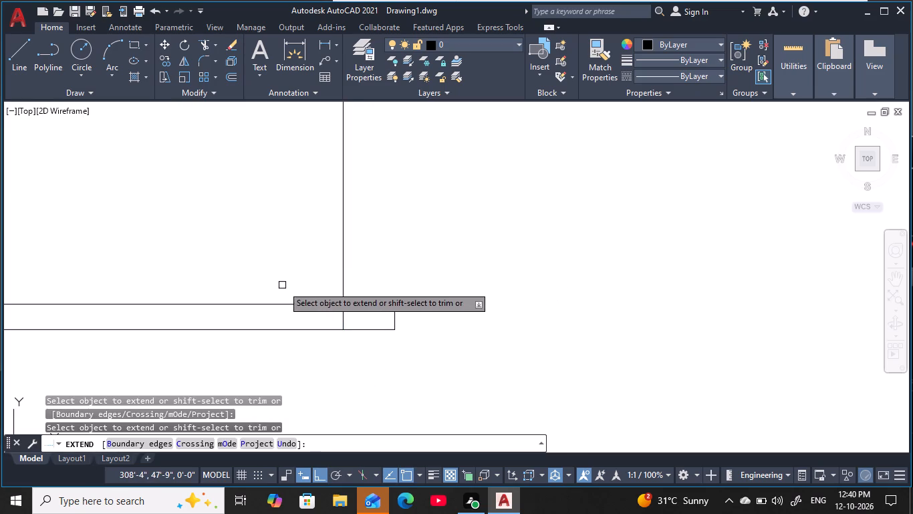
pyautogui.press('Escape')
pyautogui.press('Escape')
pyautogui.press('Escape')
pyautogui.press('Escape')
# Trim the bottom wall's two horizontal lines beyond the rightmost long vertical line and remove the leftover end line.
pyautogui.write('tr')
pyautogui.press('space')
pyautogui.click(371, 294)
pyautogui.click(368, 369)
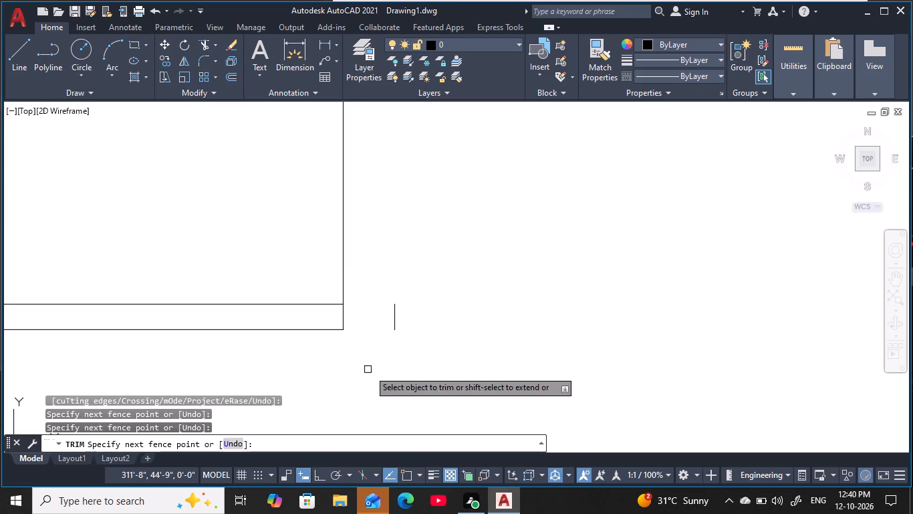
pyautogui.click(377, 324)
pyautogui.click(401, 319)
pyautogui.scroll(-3, 406, 315)
pyautogui.moveTo(408, 314); pyautogui.dragTo(420, 332, button='middle')
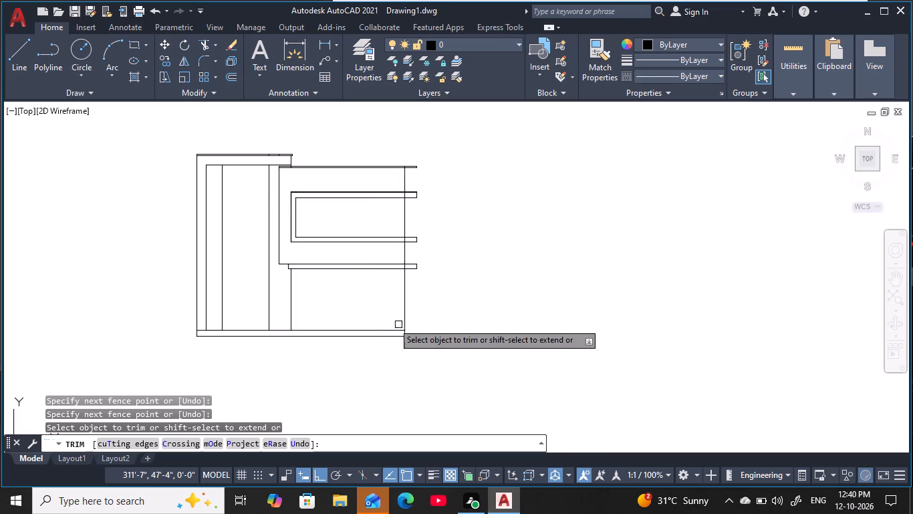
pyautogui.moveTo(368, 313); pyautogui.dragTo(361, 329, button='middle')
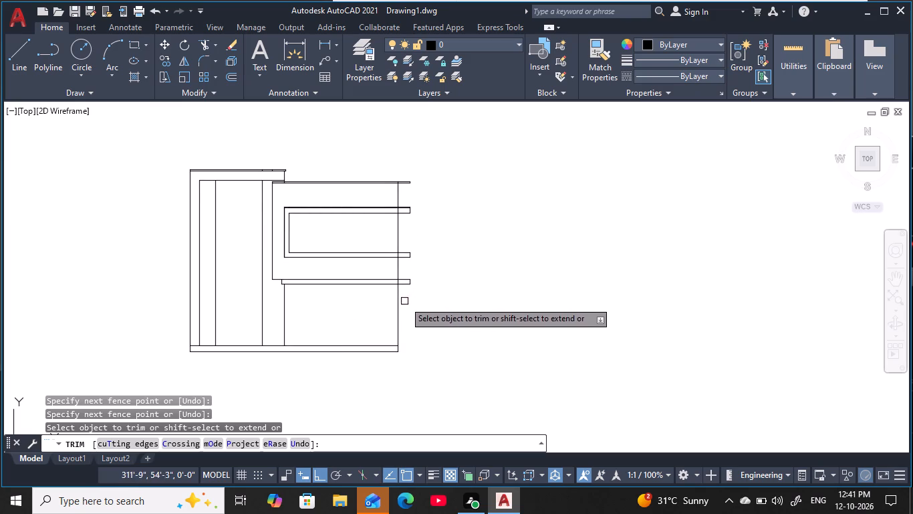
pyautogui.press('Escape')
pyautogui.press('Escape')
# Offset the rightmost long vertical line by 1' toward the inside of the plan.
pyautogui.scroll(1, 385, 245)
pyautogui.press('Escape')
pyautogui.press('Escape')
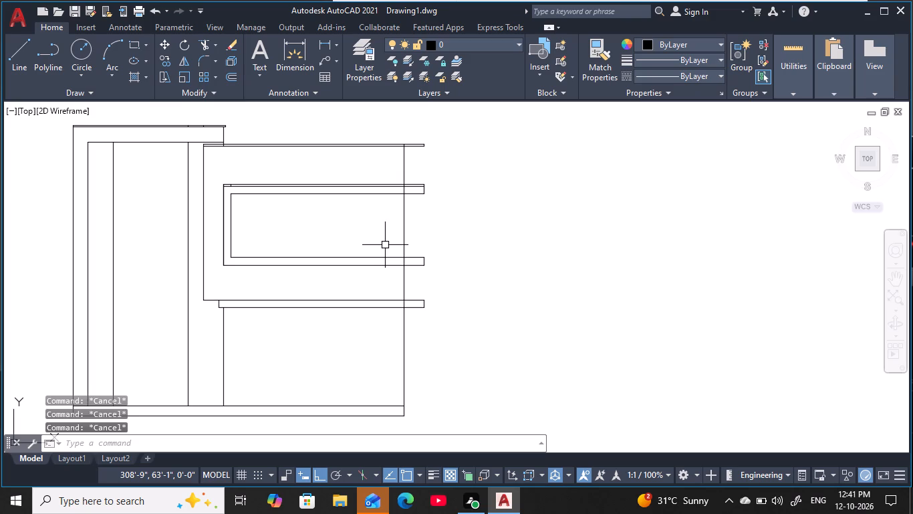
pyautogui.write('o')
pyautogui.press('space')
pyautogui.press('1')
pyautogui.press("'")
pyautogui.press('space')
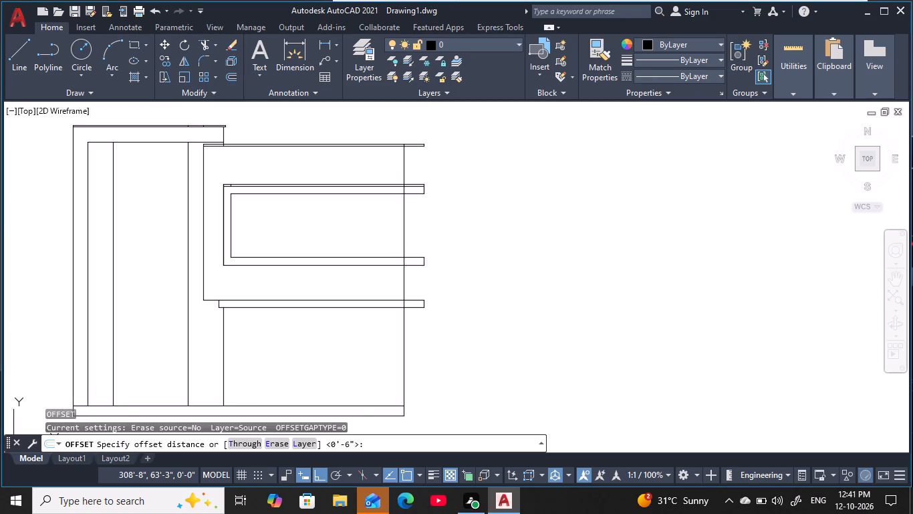
pyautogui.click(403, 245)
pyautogui.click(335, 244)
pyautogui.press('Escape')
pyautogui.press('Escape')
pyautogui.press('Escape')
pyautogui.press('Escape')
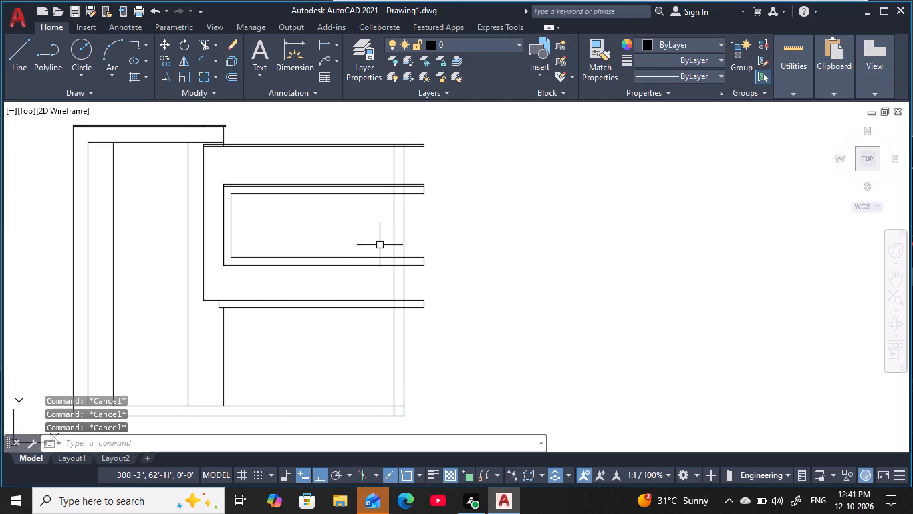
pyautogui.press('Escape')
# Trim the new offset line above the inner room and inside the inner room's top wall.
pyautogui.write('tr')
pyautogui.press('space')
pyautogui.click(394, 171)
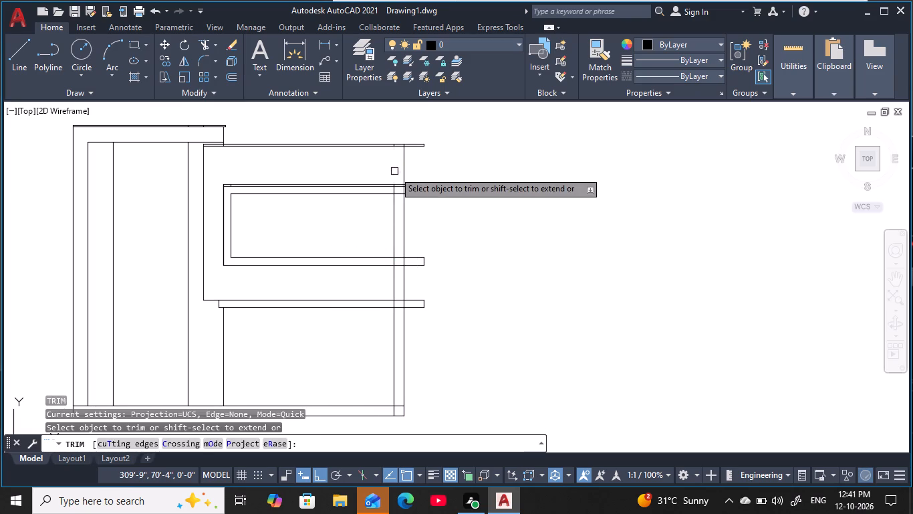
pyautogui.scroll(3, 399, 193)
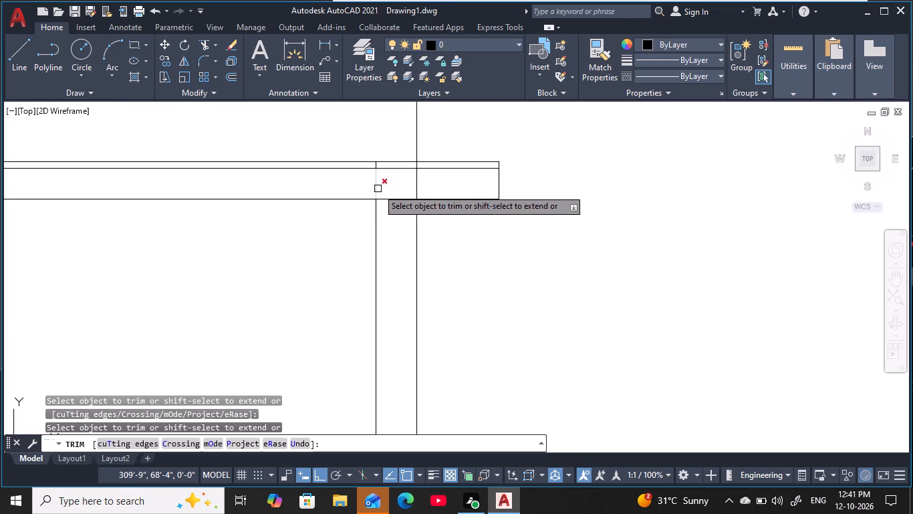
pyautogui.click(378, 189)
pyautogui.moveTo(397, 320); pyautogui.dragTo(392, 151, button='middle')
pyautogui.scroll(-4, 359, 360)
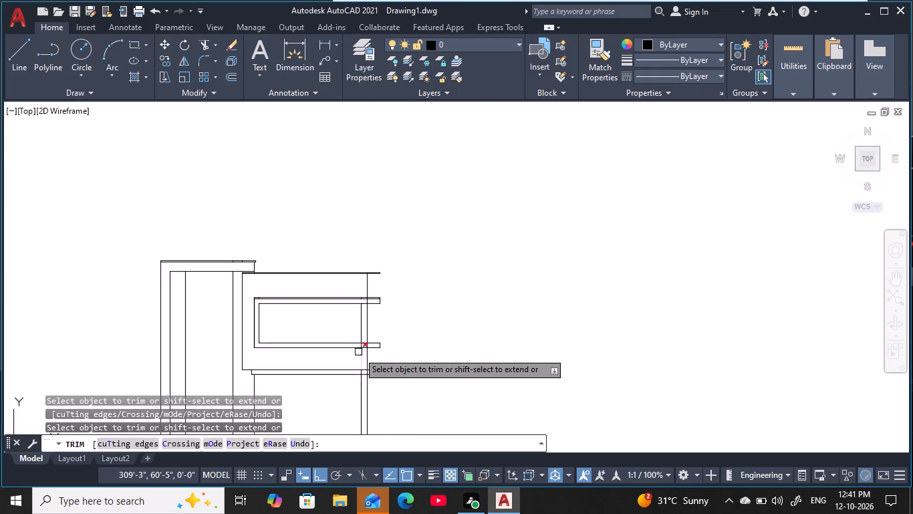
# Trim away the offset line everywhere below the inner room, including inside the 9" wall and the bottom wall.
pyautogui.scroll(2, 365, 371)
pyautogui.moveTo(356, 353); pyautogui.dragTo(384, 294, button='middle')
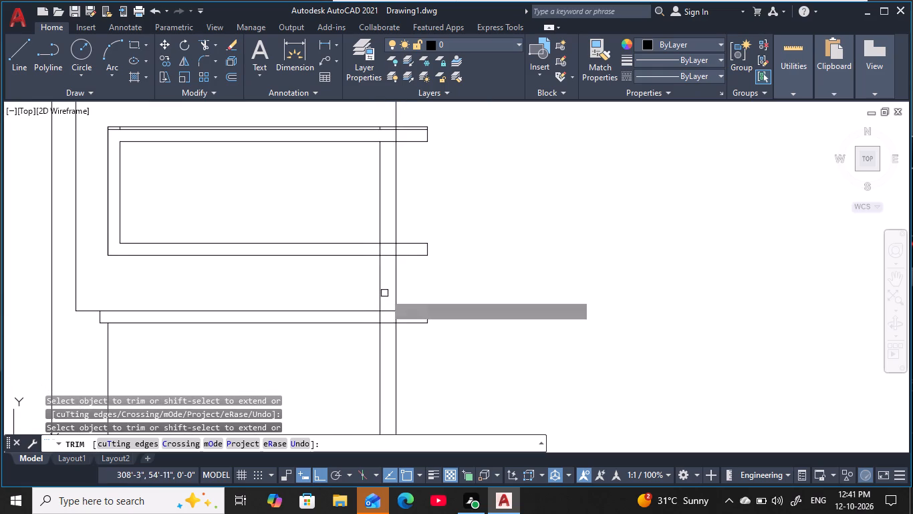
pyautogui.click(379, 294)
pyautogui.moveTo(321, 396); pyautogui.dragTo(322, 313, button='middle')
pyautogui.click(382, 307)
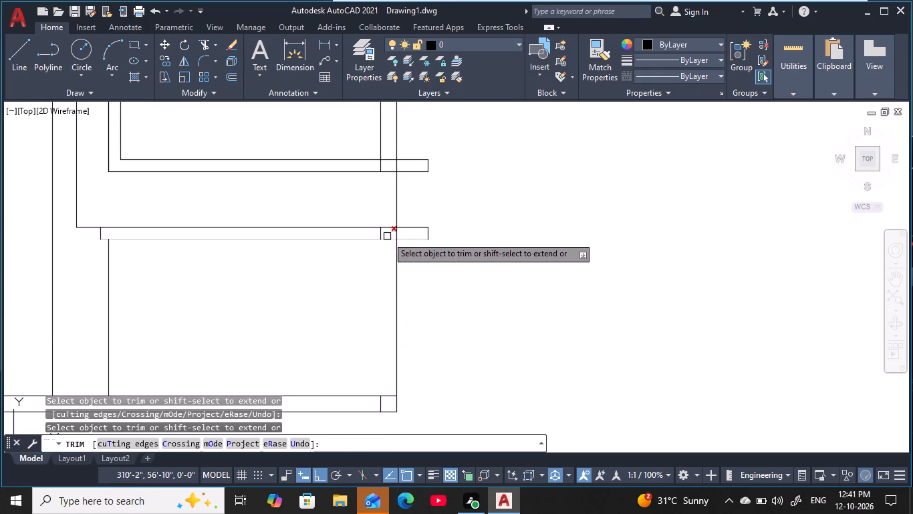
pyautogui.scroll(2, 386, 234)
pyautogui.click(386, 233)
pyautogui.click(358, 234)
pyautogui.scroll(-3, 341, 325)
pyautogui.moveTo(342, 336); pyautogui.dragTo(348, 274, button='middle')
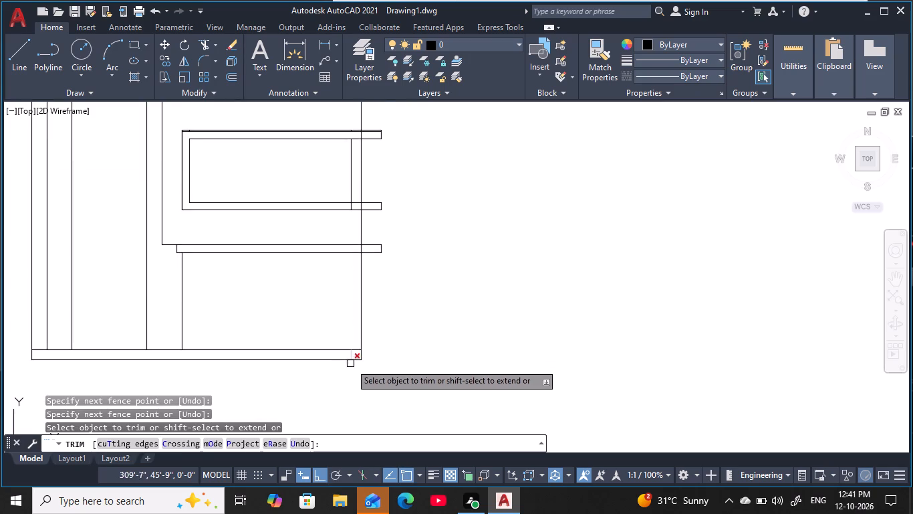
pyautogui.scroll(4, 352, 362)
pyautogui.click(358, 348)
pyautogui.click(322, 345)
pyautogui.scroll(-3, 363, 260)
pyautogui.moveTo(363, 254); pyautogui.dragTo(417, 341, button='middle')
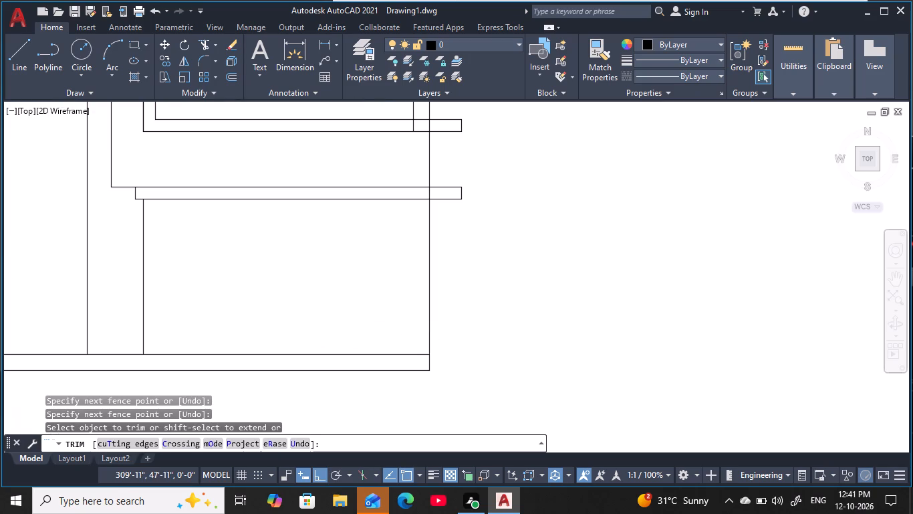
pyautogui.moveTo(385, 298); pyautogui.dragTo(388, 352, button='middle')
pyautogui.scroll(-1, 388, 351)
pyautogui.moveTo(364, 327); pyautogui.dragTo(342, 341, button='middle')
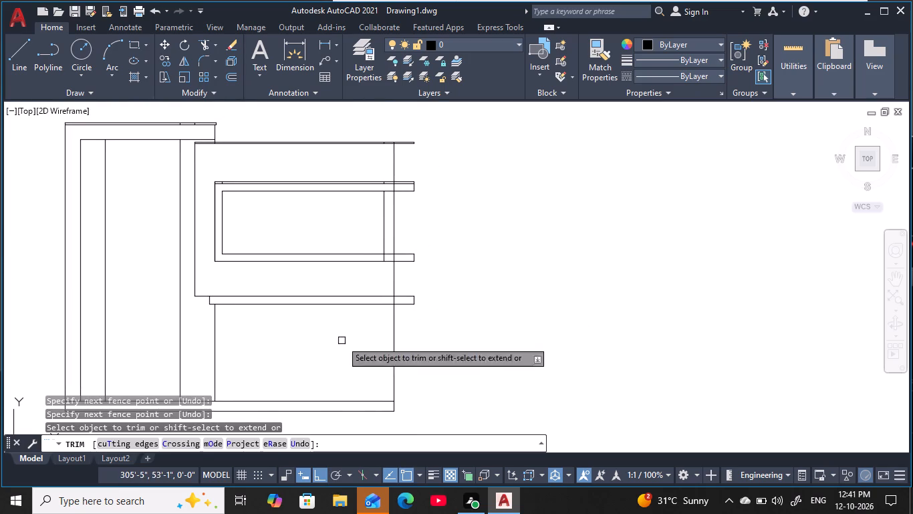
pyautogui.press('Escape')
pyautogui.press('Escape')
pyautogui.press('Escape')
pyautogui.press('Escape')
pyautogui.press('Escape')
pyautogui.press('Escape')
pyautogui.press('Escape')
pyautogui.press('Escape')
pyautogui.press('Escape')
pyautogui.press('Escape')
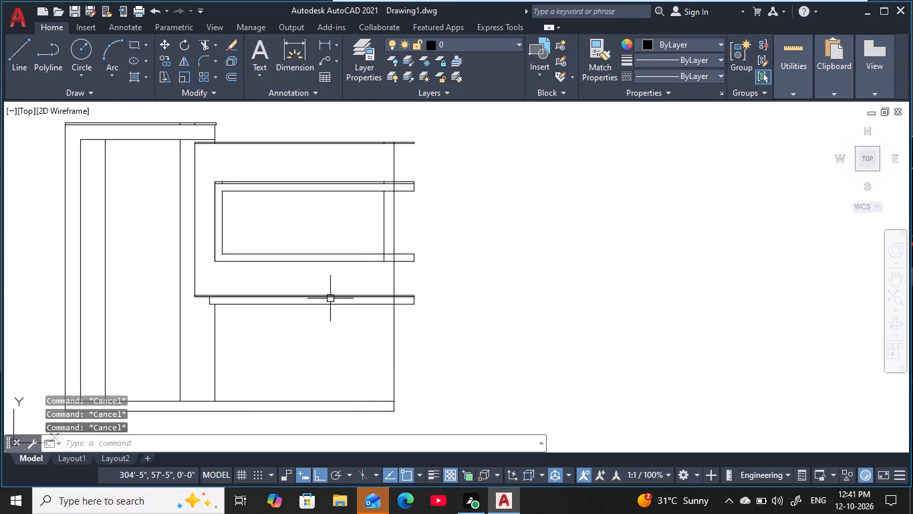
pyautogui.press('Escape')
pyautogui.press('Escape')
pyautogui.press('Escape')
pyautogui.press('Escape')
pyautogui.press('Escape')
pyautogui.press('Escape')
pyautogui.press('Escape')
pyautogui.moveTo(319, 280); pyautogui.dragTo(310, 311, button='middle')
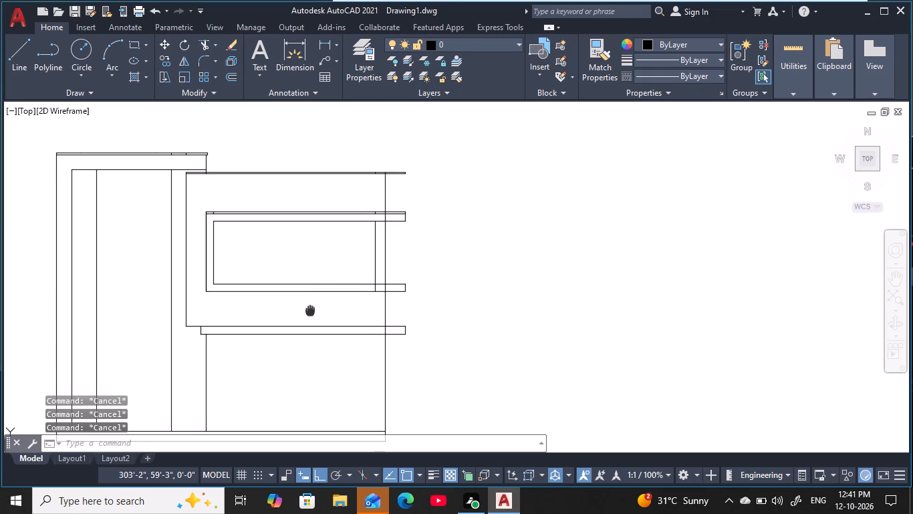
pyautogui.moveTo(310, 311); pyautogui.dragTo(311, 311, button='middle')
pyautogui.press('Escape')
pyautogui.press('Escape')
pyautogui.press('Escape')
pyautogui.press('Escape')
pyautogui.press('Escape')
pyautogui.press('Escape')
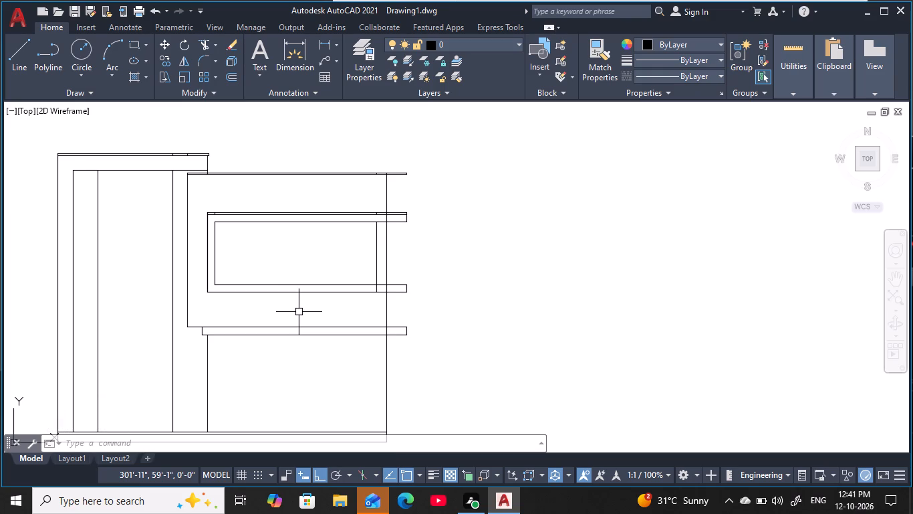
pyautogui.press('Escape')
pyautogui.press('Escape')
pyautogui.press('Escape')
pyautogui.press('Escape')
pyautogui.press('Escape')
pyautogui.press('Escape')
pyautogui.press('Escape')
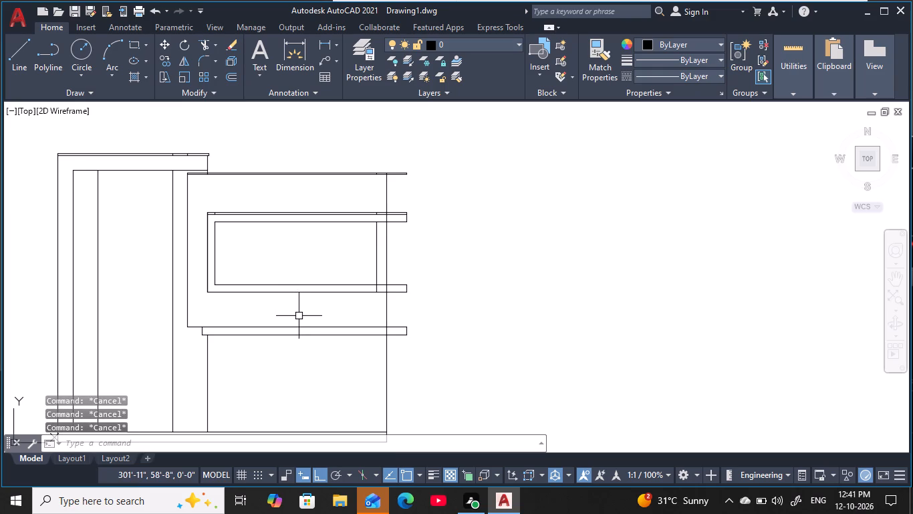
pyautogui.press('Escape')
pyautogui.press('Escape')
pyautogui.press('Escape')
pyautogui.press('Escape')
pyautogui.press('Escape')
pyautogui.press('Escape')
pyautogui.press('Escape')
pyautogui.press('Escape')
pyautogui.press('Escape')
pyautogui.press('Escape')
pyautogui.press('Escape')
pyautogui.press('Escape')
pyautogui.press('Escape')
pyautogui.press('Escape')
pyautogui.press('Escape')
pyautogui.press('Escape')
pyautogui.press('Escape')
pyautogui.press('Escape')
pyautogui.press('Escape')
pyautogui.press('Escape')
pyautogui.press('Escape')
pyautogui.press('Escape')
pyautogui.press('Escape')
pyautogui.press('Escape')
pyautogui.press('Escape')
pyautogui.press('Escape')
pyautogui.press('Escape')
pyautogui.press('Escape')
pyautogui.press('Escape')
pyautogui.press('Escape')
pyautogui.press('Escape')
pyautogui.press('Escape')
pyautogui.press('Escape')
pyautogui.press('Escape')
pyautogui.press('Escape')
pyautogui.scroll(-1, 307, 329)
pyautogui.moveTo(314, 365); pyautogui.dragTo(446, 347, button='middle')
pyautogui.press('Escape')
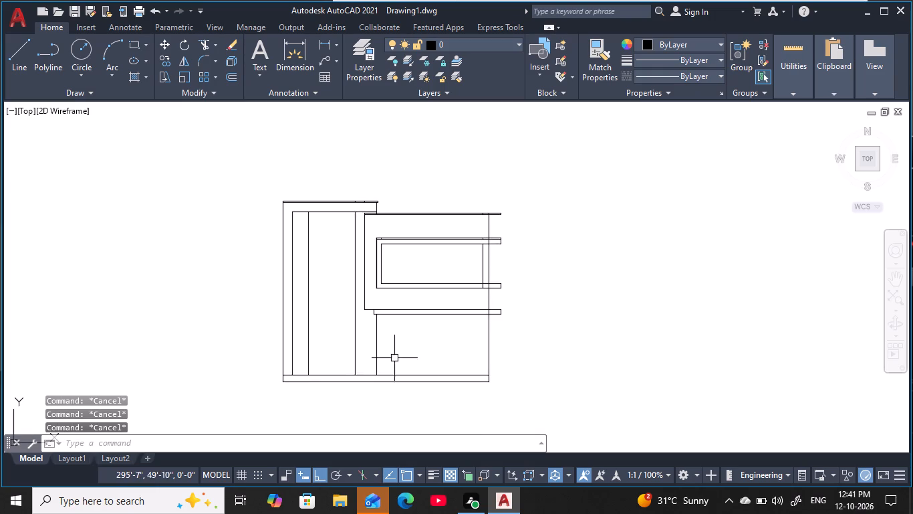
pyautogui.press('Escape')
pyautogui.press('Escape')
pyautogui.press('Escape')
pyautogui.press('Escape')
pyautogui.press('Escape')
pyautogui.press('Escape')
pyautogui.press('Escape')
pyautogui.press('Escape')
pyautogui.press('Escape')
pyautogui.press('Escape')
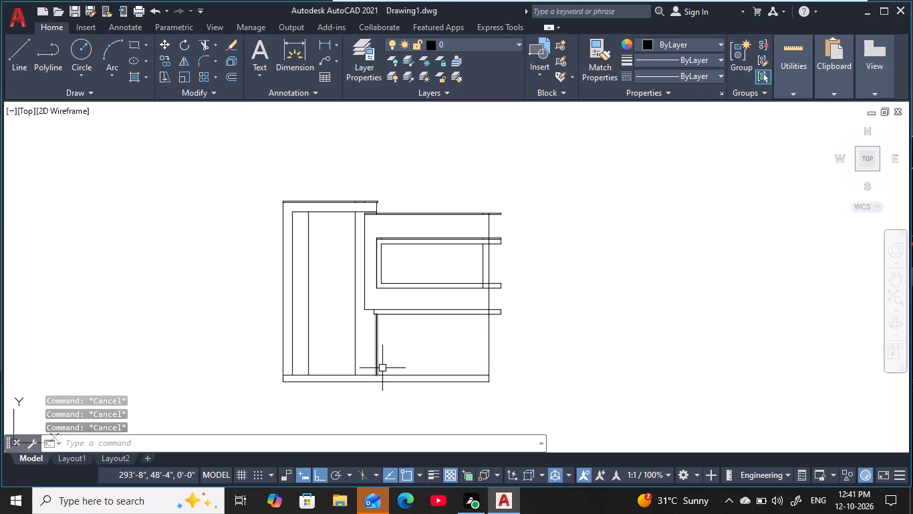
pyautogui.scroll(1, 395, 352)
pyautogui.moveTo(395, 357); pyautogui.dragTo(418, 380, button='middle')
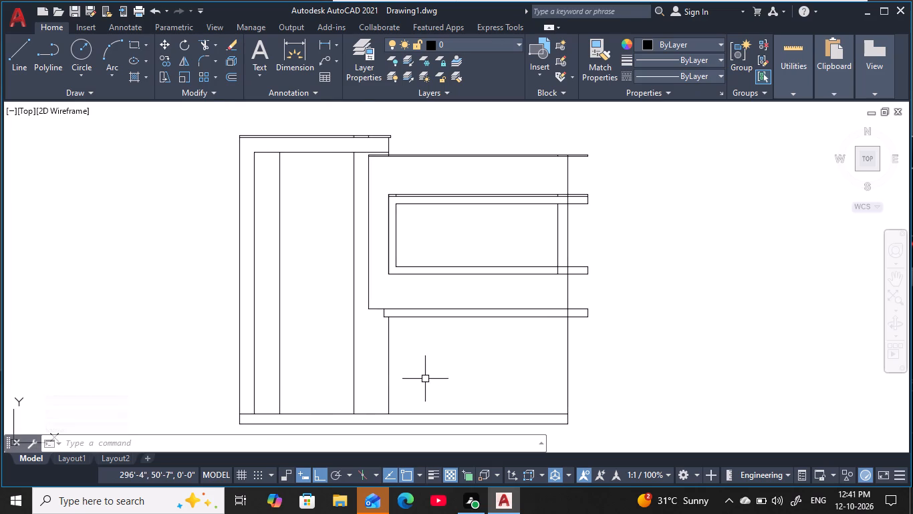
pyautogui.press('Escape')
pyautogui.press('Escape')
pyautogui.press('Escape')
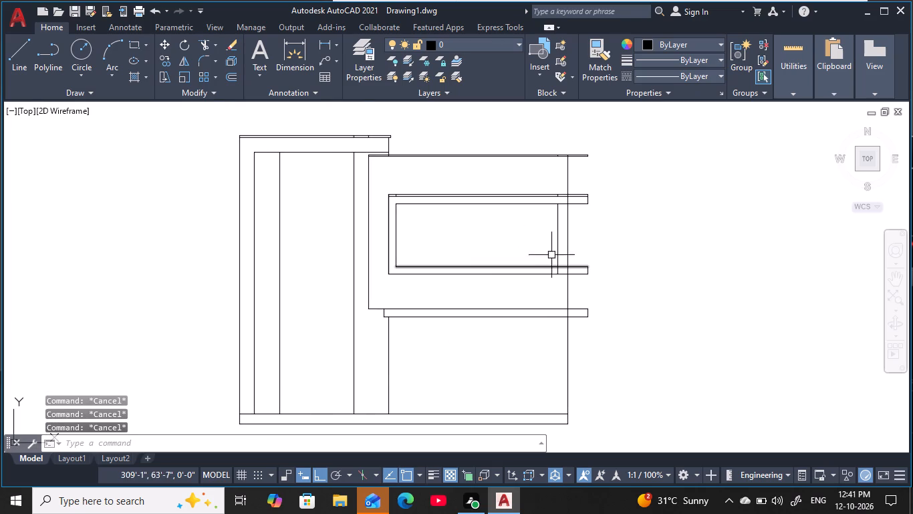
# Trim the leftover pieces of the inner room's right vertical offset line inside its bottom wall and the thin strip above its top wall.
pyautogui.scroll(2, 555, 286)
pyautogui.write('tr')
pyautogui.press('space')
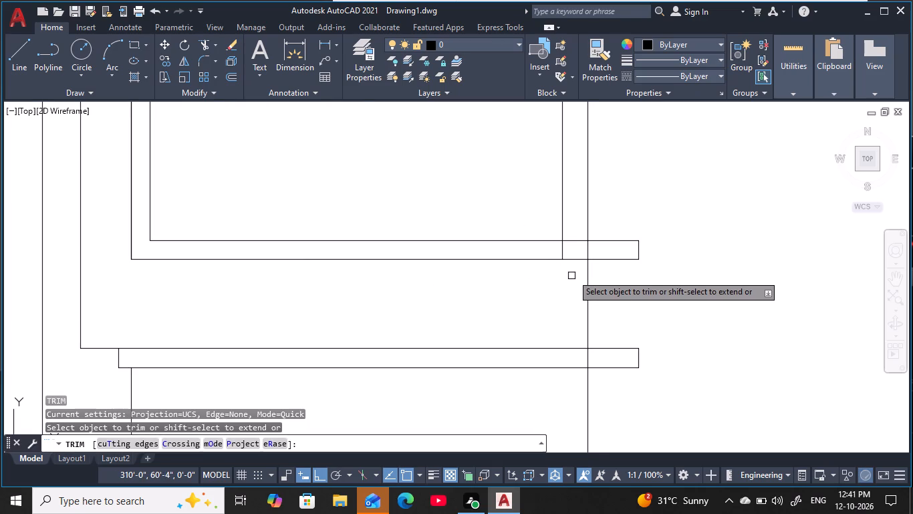
pyautogui.scroll(2, 570, 272)
pyautogui.click(568, 214)
pyautogui.click(504, 218)
pyautogui.scroll(-2, 503, 229)
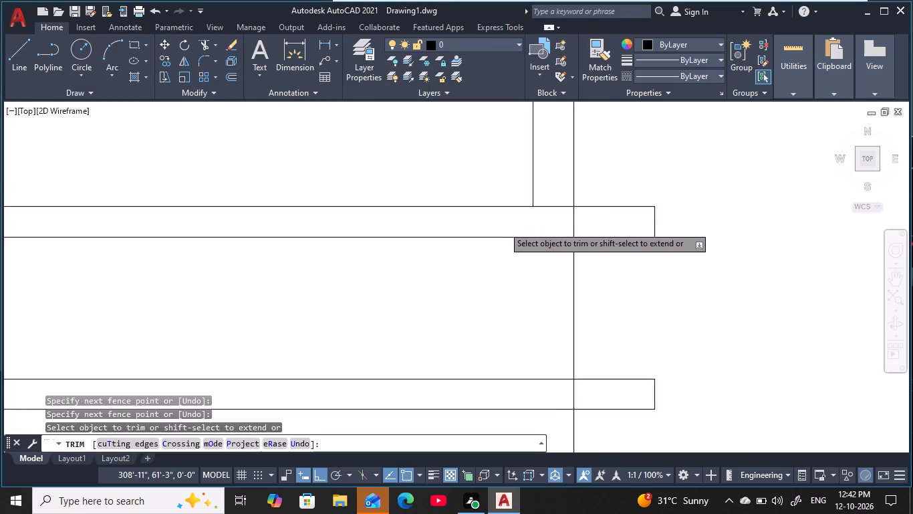
pyautogui.scroll(-3, 505, 232)
pyautogui.moveTo(512, 156); pyautogui.dragTo(513, 254, button='middle')
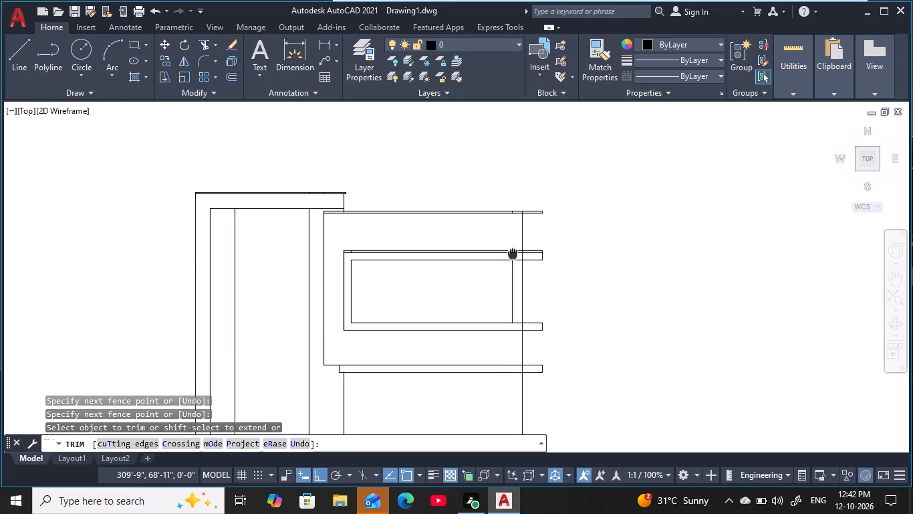
pyautogui.moveTo(513, 254); pyautogui.dragTo(513, 254, button='middle')
pyautogui.scroll(6, 513, 254)
pyautogui.click(530, 270)
pyautogui.click(501, 272)
pyautogui.scroll(-7, 504, 272)
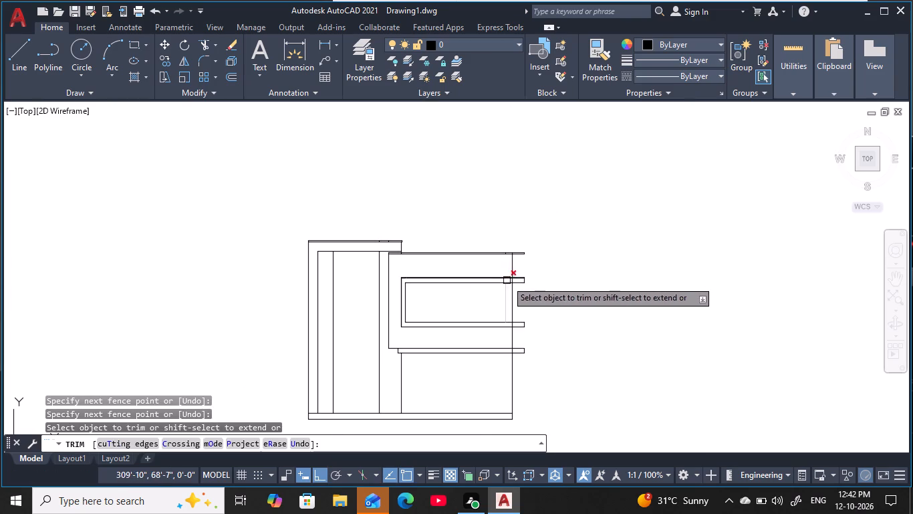
pyautogui.press('Escape')
pyautogui.press('Escape')
pyautogui.press('Escape')
# Trim the short vertical piece of the left block's right edge inside the thin double line along the right wing's top.
pyautogui.moveTo(462, 313); pyautogui.dragTo(477, 278, button='middle')
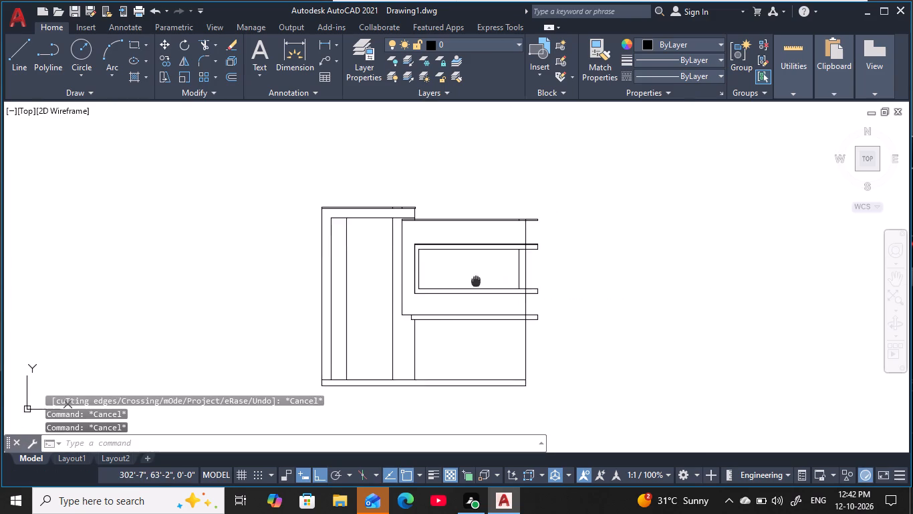
pyautogui.moveTo(477, 278); pyautogui.dragTo(485, 270, button='middle')
pyautogui.press('Escape')
pyautogui.press('Escape')
pyautogui.scroll(1, 440, 226)
pyautogui.moveTo(440, 226); pyautogui.dragTo(499, 169, button='middle')
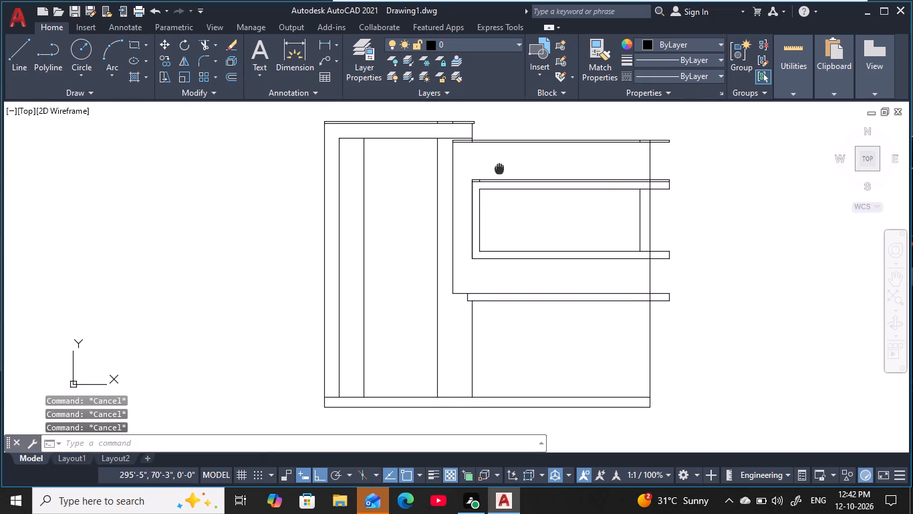
pyautogui.moveTo(499, 169); pyautogui.dragTo(499, 169, button='middle')
pyautogui.scroll(2, 476, 149)
pyautogui.moveTo(472, 162); pyautogui.dragTo(475, 173, button='middle')
pyautogui.scroll(-1, 475, 173)
pyautogui.scroll(1, 465, 151)
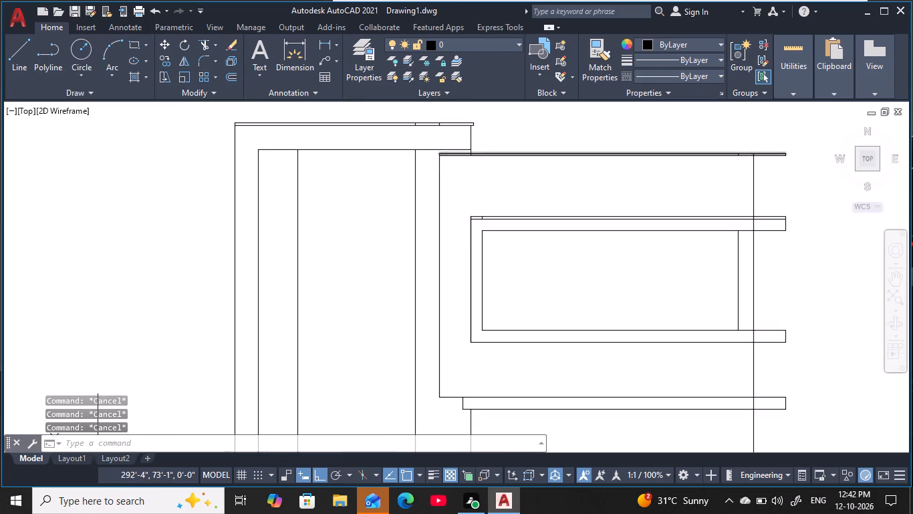
pyautogui.scroll(4, 465, 151)
pyautogui.press('Escape')
pyautogui.press('Escape')
pyautogui.write('tr')
pyautogui.press('space')
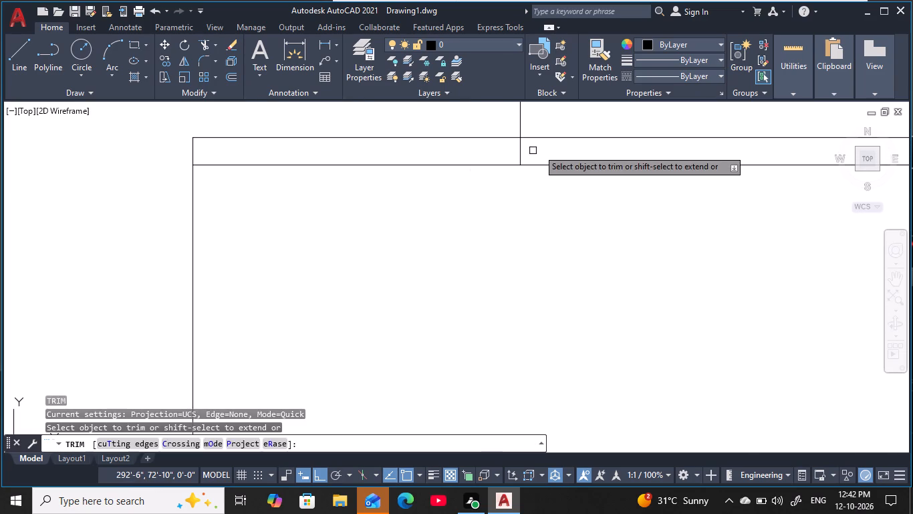
pyautogui.click(543, 149)
pyautogui.click(514, 152)
pyautogui.scroll(-6, 499, 258)
pyautogui.moveTo(519, 289); pyautogui.dragTo(499, 250, button='middle')
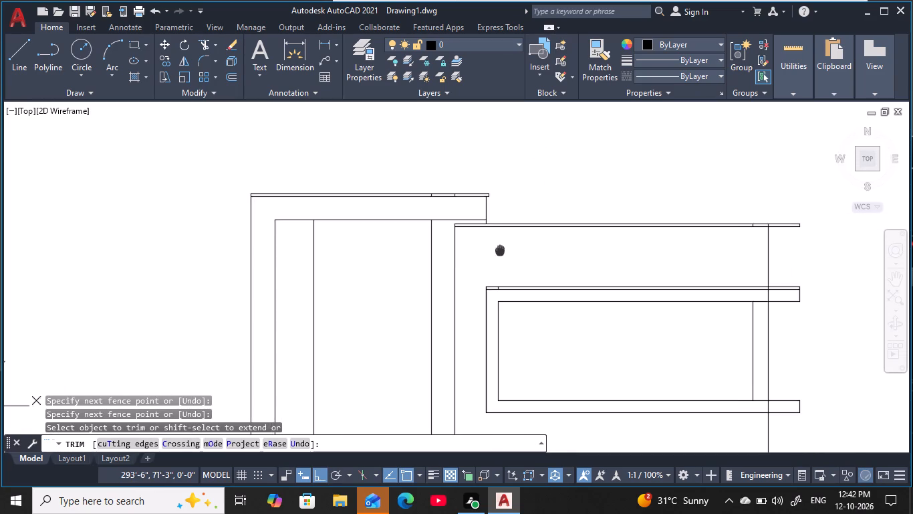
pyautogui.moveTo(499, 250); pyautogui.dragTo(498, 242, button='middle')
pyautogui.moveTo(519, 256); pyautogui.dragTo(481, 193, button='middle')
pyautogui.moveTo(395, 131); pyautogui.dragTo(395, 134, button='middle')
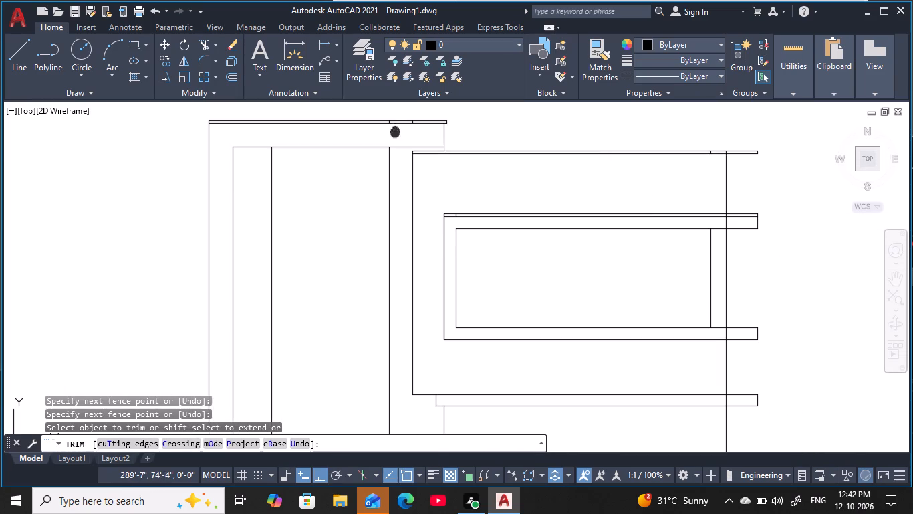
pyautogui.moveTo(395, 134); pyautogui.dragTo(420, 211, button='middle')
pyautogui.press('Escape')
pyautogui.press('Escape')
pyautogui.press('Escape')
pyautogui.press('Escape')
# Erase the two short vertical lines inside the thin strip along the top of the left block.
pyautogui.click(394, 185)
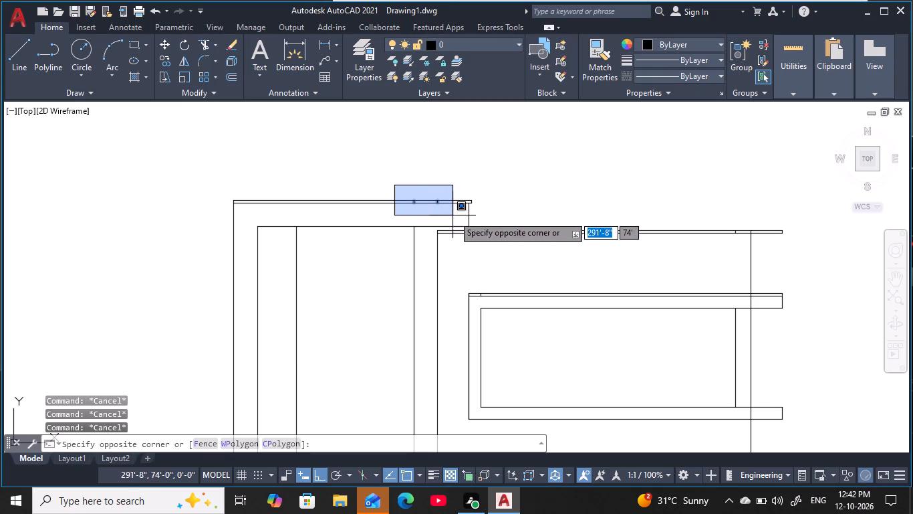
pyautogui.click(453, 216)
pyautogui.write('e')
pyautogui.press('space')
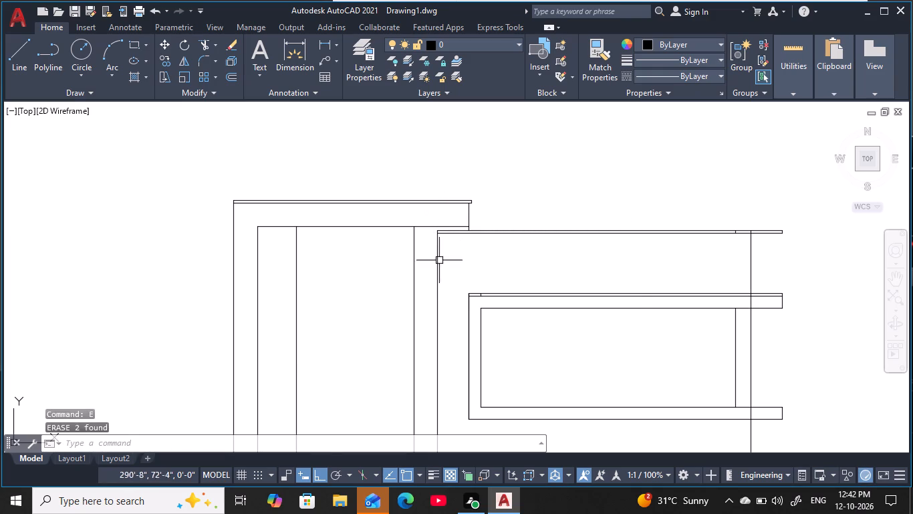
pyautogui.press('Escape')
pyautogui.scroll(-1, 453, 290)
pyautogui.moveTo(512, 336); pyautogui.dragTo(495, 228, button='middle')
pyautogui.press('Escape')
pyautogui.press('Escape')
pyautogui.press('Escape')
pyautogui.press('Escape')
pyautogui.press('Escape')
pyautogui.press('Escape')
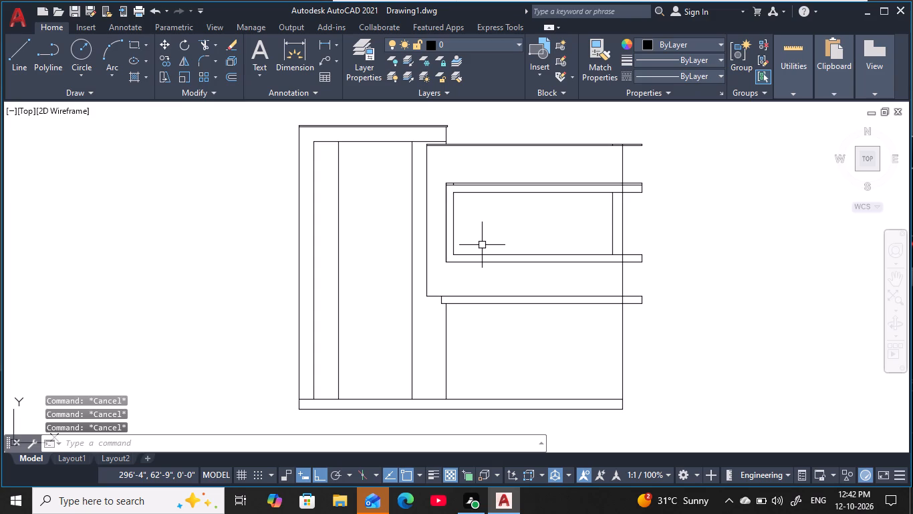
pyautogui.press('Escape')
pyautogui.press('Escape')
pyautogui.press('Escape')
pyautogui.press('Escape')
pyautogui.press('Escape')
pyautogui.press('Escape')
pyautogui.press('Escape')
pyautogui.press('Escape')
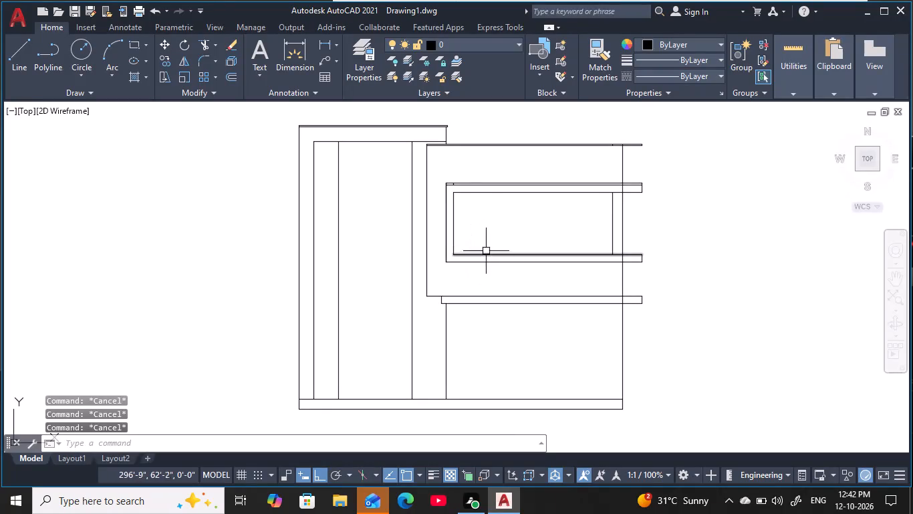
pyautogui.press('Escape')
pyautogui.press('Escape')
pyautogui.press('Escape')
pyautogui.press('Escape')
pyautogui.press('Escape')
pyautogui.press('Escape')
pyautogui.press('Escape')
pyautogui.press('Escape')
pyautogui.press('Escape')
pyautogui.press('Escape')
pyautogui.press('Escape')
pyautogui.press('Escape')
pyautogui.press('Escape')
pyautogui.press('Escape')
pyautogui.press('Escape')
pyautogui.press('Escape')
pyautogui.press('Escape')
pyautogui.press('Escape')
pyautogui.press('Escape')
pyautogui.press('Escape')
# Erase the short vertical line inside the thin strip above the inner room's top wall, near its upper-left corner.
pyautogui.moveTo(485, 238); pyautogui.dragTo(477, 270, button='middle')
pyautogui.scroll(4, 451, 220)
pyautogui.click(378, 177)
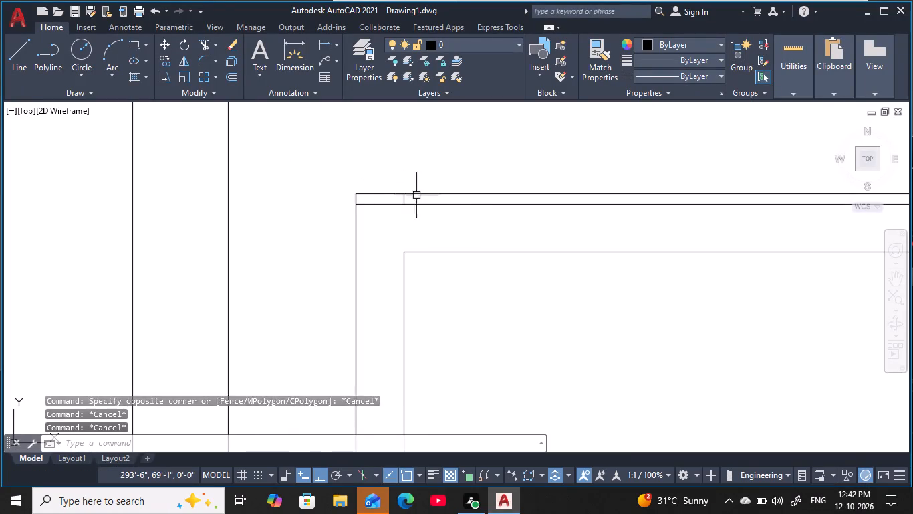
pyautogui.click(426, 209)
pyautogui.press('Escape')
pyautogui.press('Escape')
pyautogui.click(376, 179)
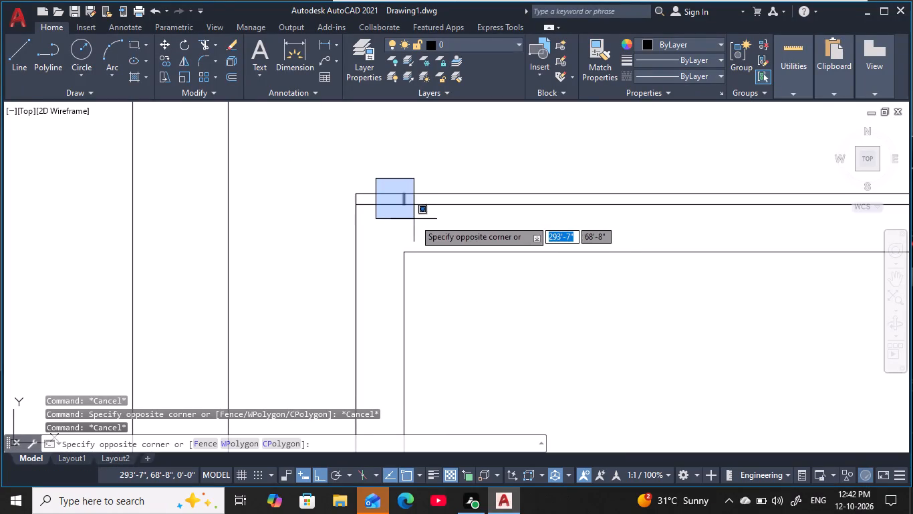
pyautogui.click(432, 225)
pyautogui.write('e')
pyautogui.press('space')
pyautogui.press('Escape')
pyautogui.press('Escape')
pyautogui.scroll(-1, 458, 313)
pyautogui.press('Escape')
# Draw a line from the upper-left corner of the inner room's top strip, about 1" outward and about 2" down.
pyautogui.moveTo(461, 316); pyautogui.dragTo(431, 286, button='middle')
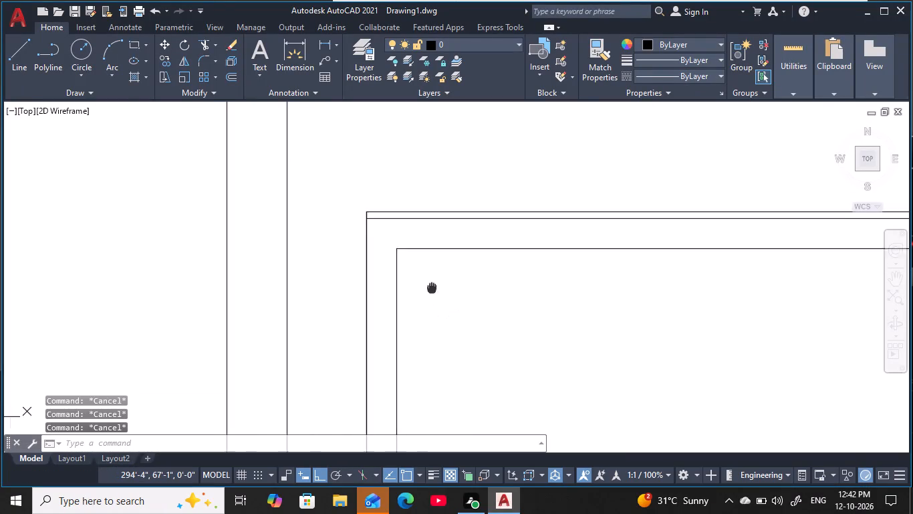
pyautogui.moveTo(431, 286); pyautogui.dragTo(426, 282, button='middle')
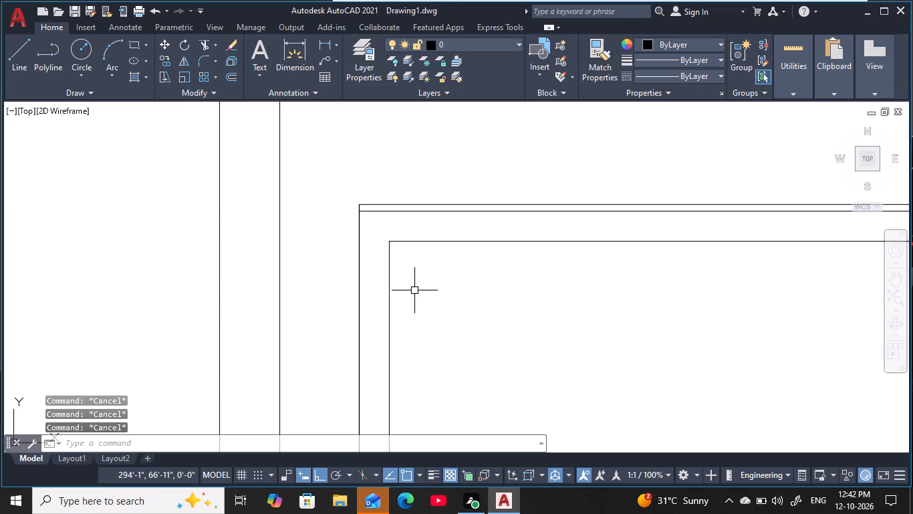
pyautogui.press('Escape')
pyautogui.press('Escape')
pyautogui.press('Escape')
pyautogui.moveTo(387, 236); pyautogui.dragTo(413, 227, button='middle')
pyautogui.press('Escape')
pyautogui.scroll(1, 413, 227)
pyautogui.press('Escape')
pyautogui.press('Escape')
pyautogui.press('o')
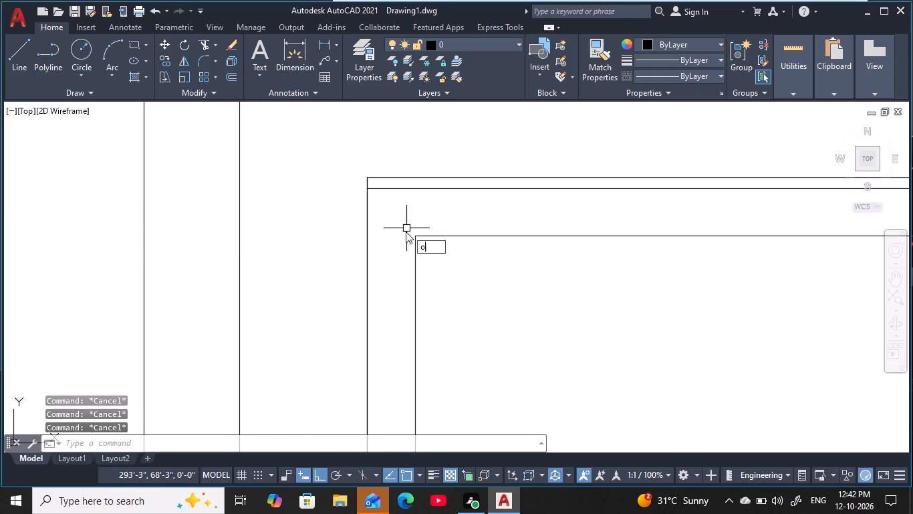
pyautogui.press('Escape')
pyautogui.press('Escape')
pyautogui.press('Escape')
pyautogui.press('l')
pyautogui.press('space')
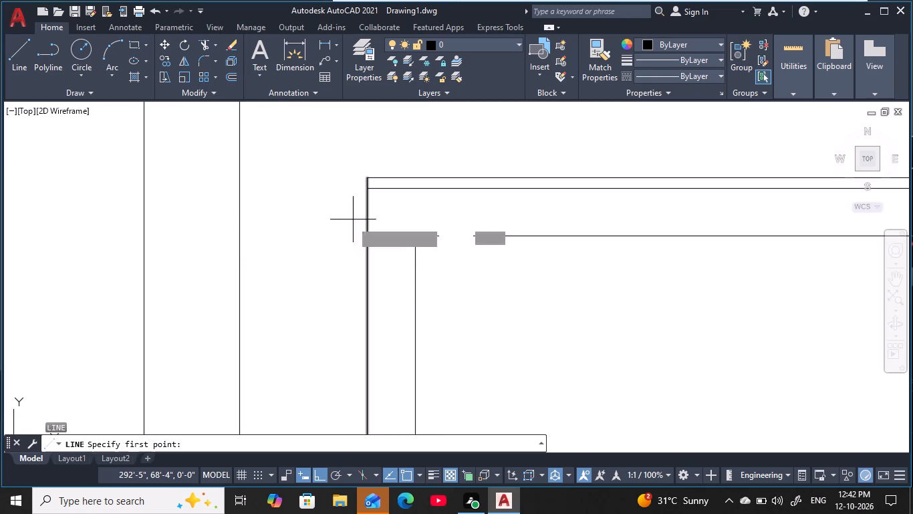
pyautogui.scroll(2, 376, 184)
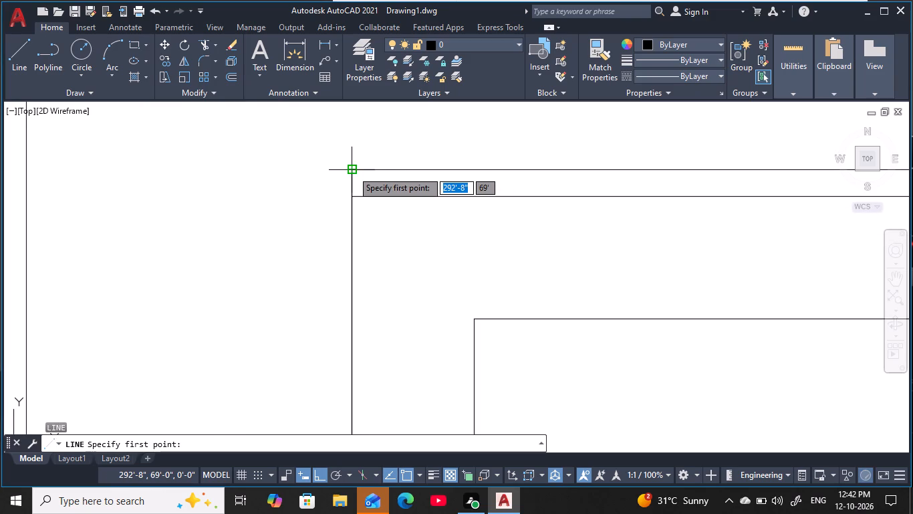
pyautogui.click(352, 171)
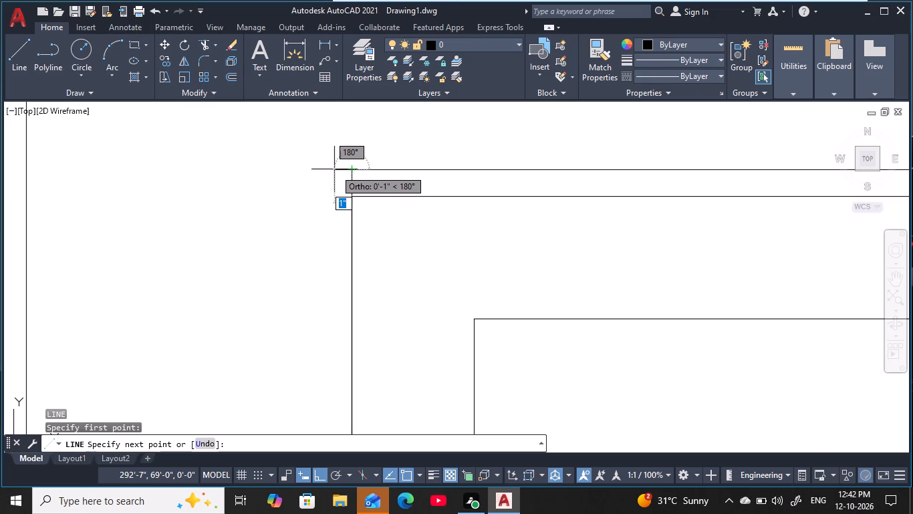
pyautogui.click(339, 169)
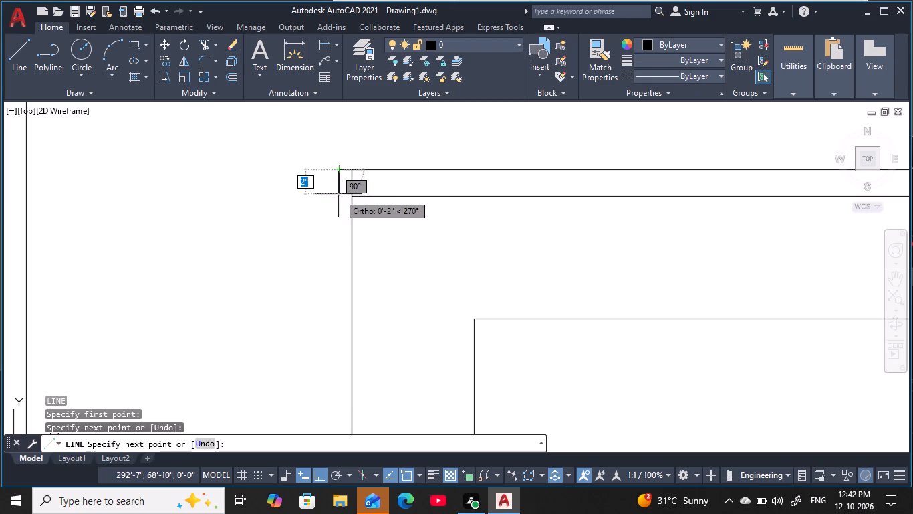
pyautogui.click(338, 194)
pyautogui.press('Escape')
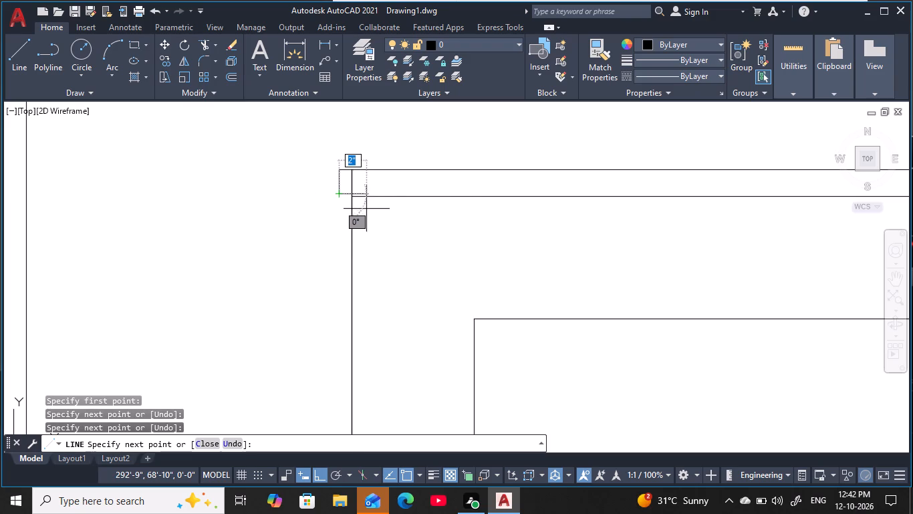
pyautogui.press('Escape')
pyautogui.press('Escape')
pyautogui.press('Escape')
pyautogui.press('Escape')
pyautogui.scroll(2, 346, 200)
pyautogui.press('Escape')
pyautogui.middleClick(348, 201)
pyautogui.press('Escape')
pyautogui.press('Escape')
pyautogui.press('Escape')
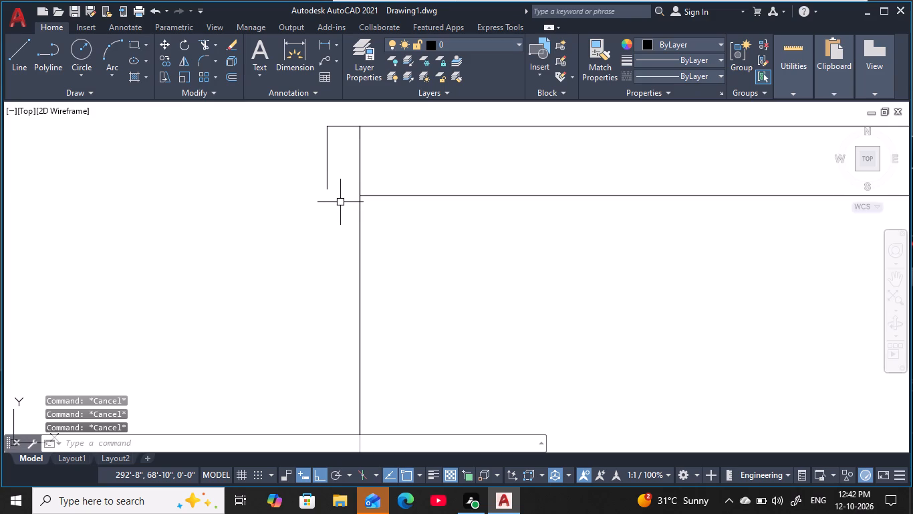
pyautogui.press('Escape')
pyautogui.press('Escape')
# Erase the short vertical segment just drawn outside the inner room's upper-left corner.
pyautogui.click(342, 174)
pyautogui.click(317, 167)
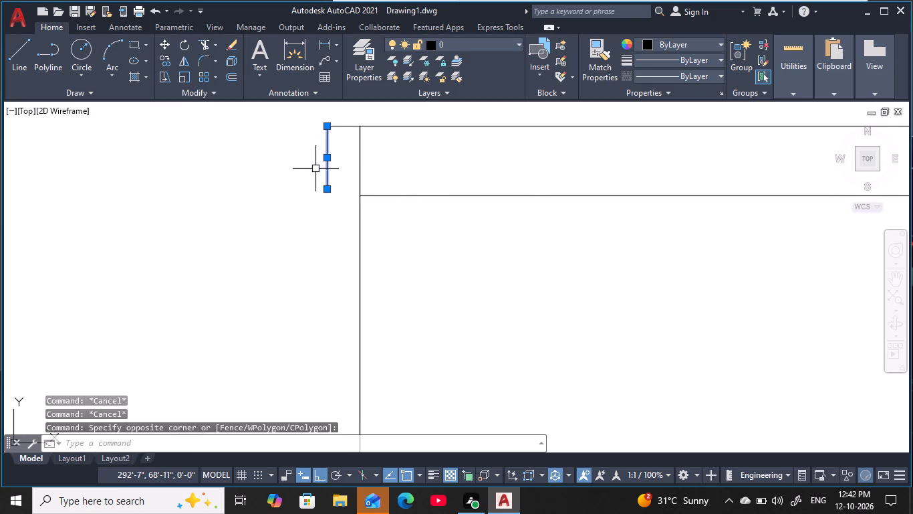
pyautogui.press('e')
pyautogui.press('space')
pyautogui.press('Escape')
pyautogui.press('Escape')
pyautogui.press('Escape')
pyautogui.press('Escape')
pyautogui.press('Escape')
# With ortho off, close the strip's left end by drawing a line about 1" outward from its lower-left corner and about 2" up.
pyautogui.press('l')
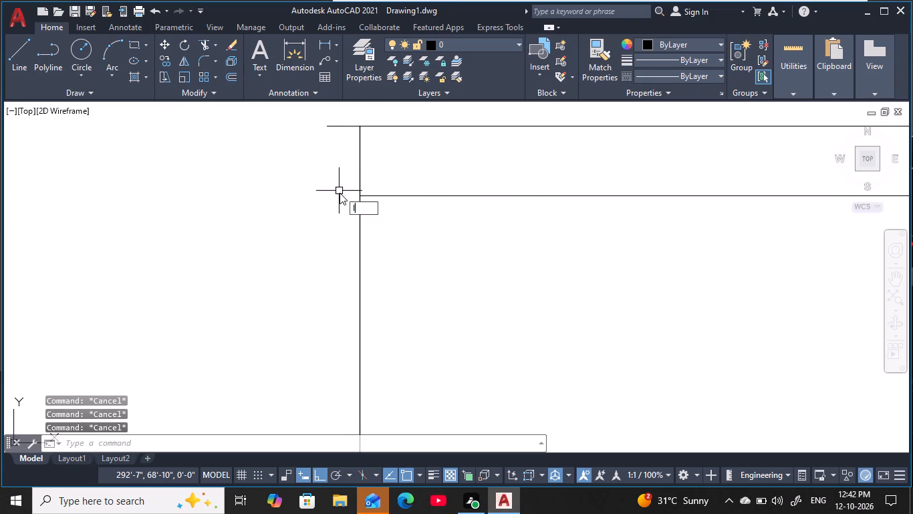
pyautogui.press('space')
pyautogui.click(362, 198)
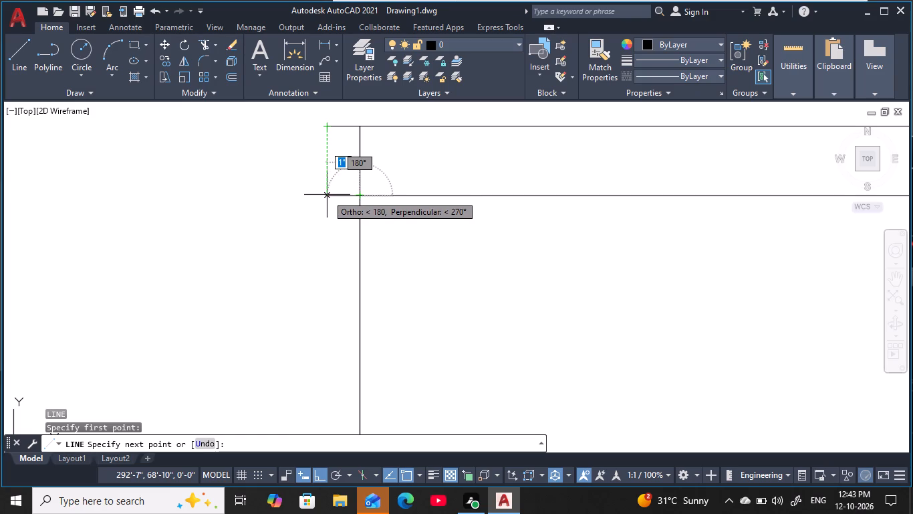
pyautogui.press('F8')
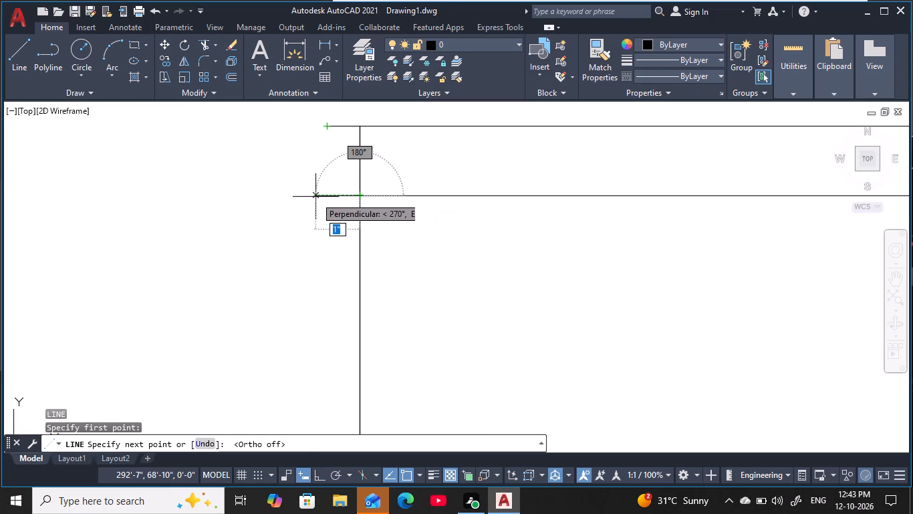
pyautogui.click(328, 195)
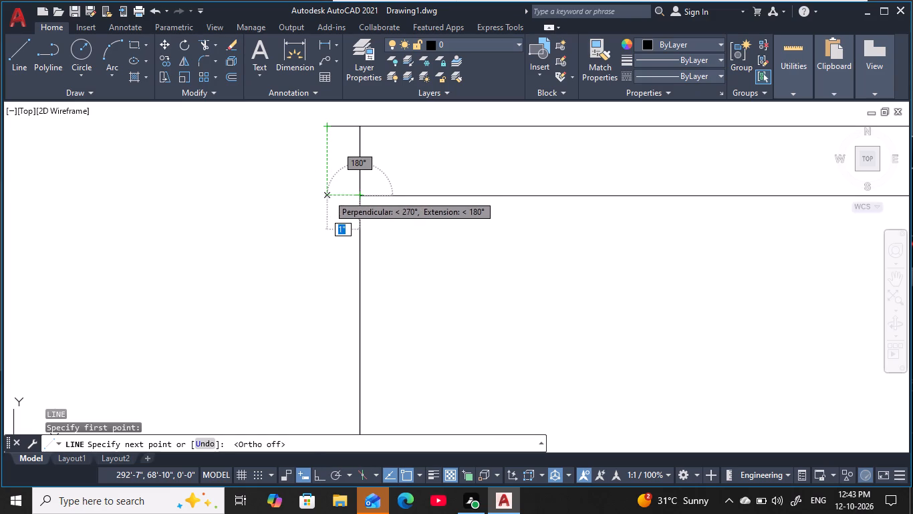
pyautogui.click(329, 128)
pyautogui.press('Escape')
pyautogui.press('Escape')
pyautogui.scroll(-3, 410, 278)
pyautogui.press('Escape')
pyautogui.scroll(-1, 440, 290)
pyautogui.press('Escape')
pyautogui.scroll(3, 397, 242)
pyautogui.press('Escape')
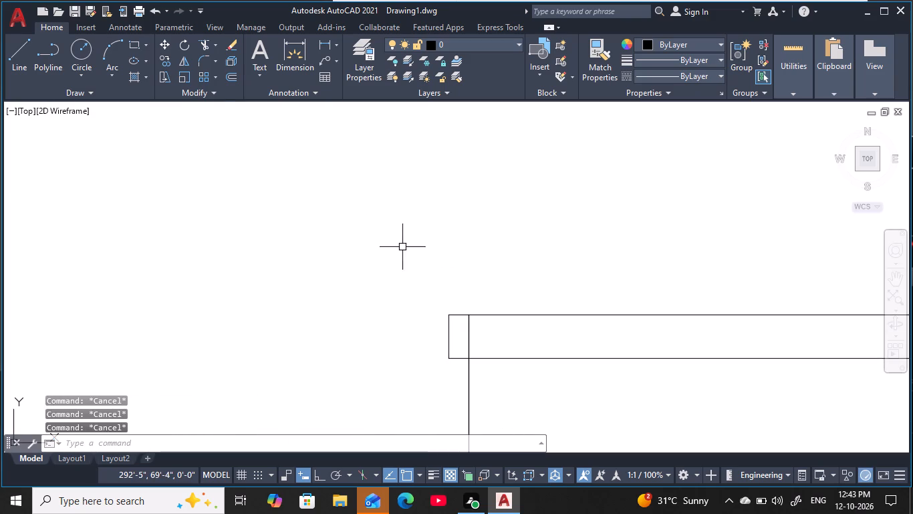
# Trim the inner room's left edge line inside the thin top strip, next to the new end cap.
pyautogui.press('Escape')
pyautogui.write('tr')
pyautogui.press('space')
pyautogui.click(484, 329)
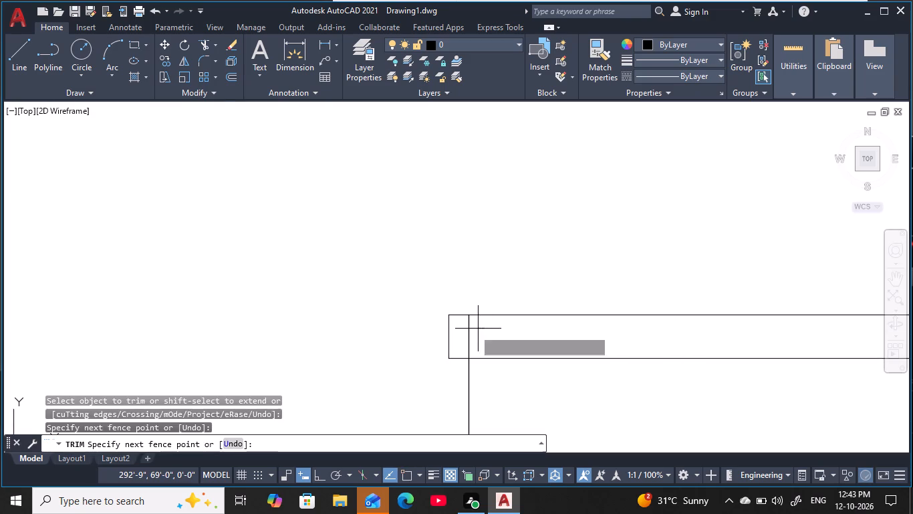
pyautogui.click(459, 335)
pyautogui.scroll(-6, 479, 343)
pyautogui.moveTo(527, 356); pyautogui.dragTo(409, 227, button='middle')
pyautogui.scroll(1, 471, 260)
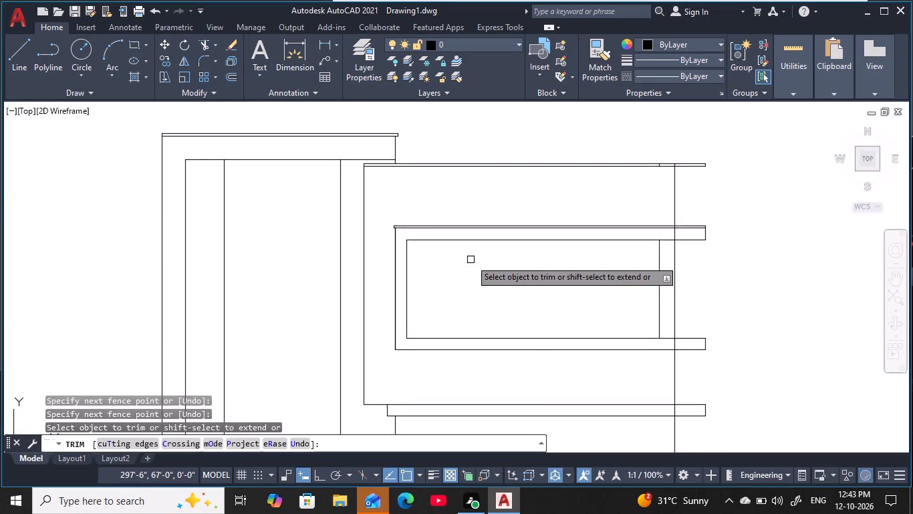
pyautogui.moveTo(469, 258); pyautogui.dragTo(405, 217, button='middle')
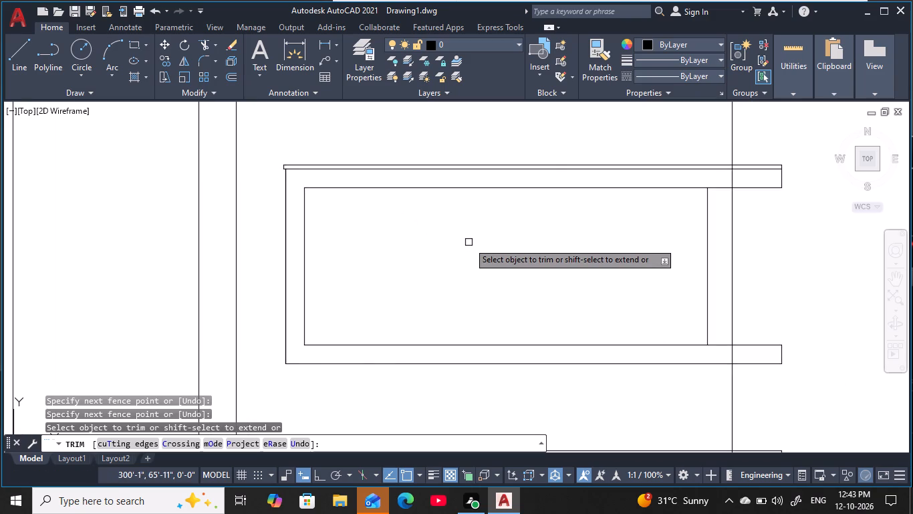
pyautogui.press('Escape')
pyautogui.press('Escape')
pyautogui.press('Escape')
pyautogui.press('Escape')
# Offset the vertical end line at the right end of the inner room's top wall 2" outward.
pyautogui.scroll(2, 747, 163)
pyautogui.moveTo(749, 168); pyautogui.dragTo(539, 182, button='middle')
pyautogui.press('Escape')
pyautogui.press('Escape')
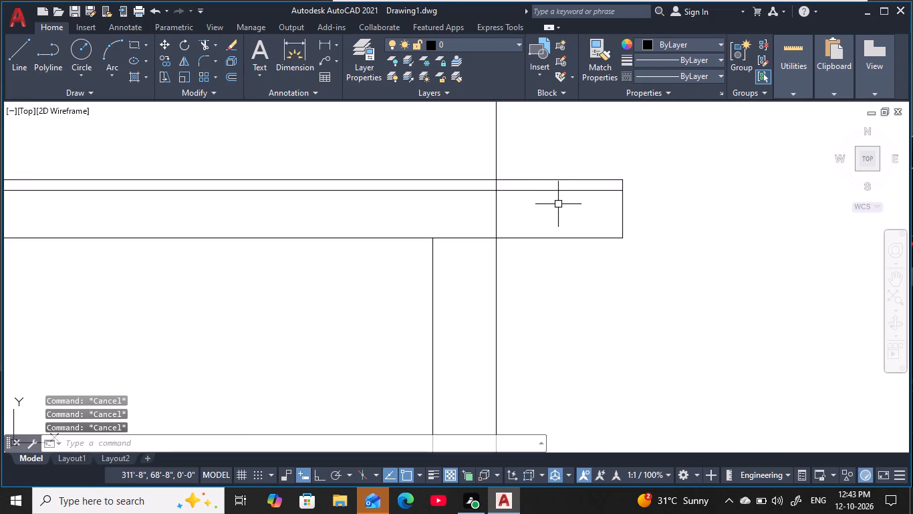
pyautogui.press('Escape')
pyautogui.write('o')
pyautogui.press('space')
pyautogui.write('2')
pyautogui.press('space')
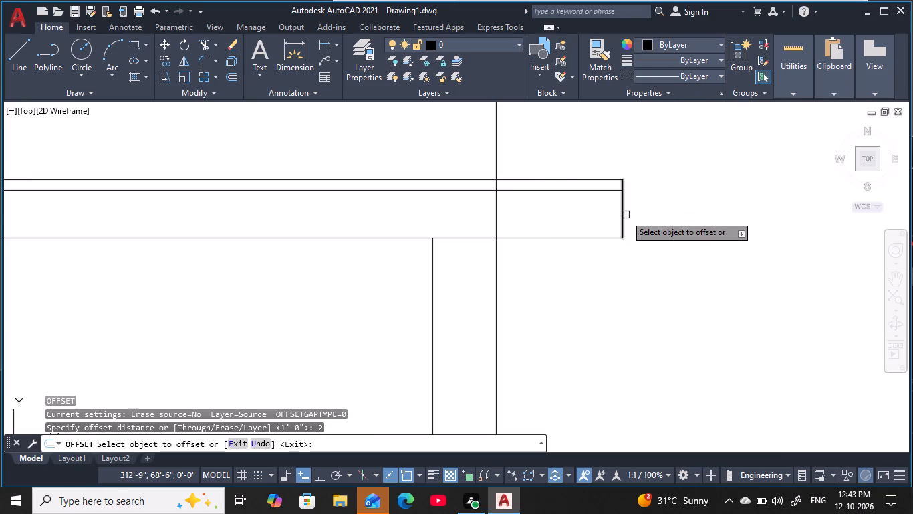
pyautogui.click(622, 217)
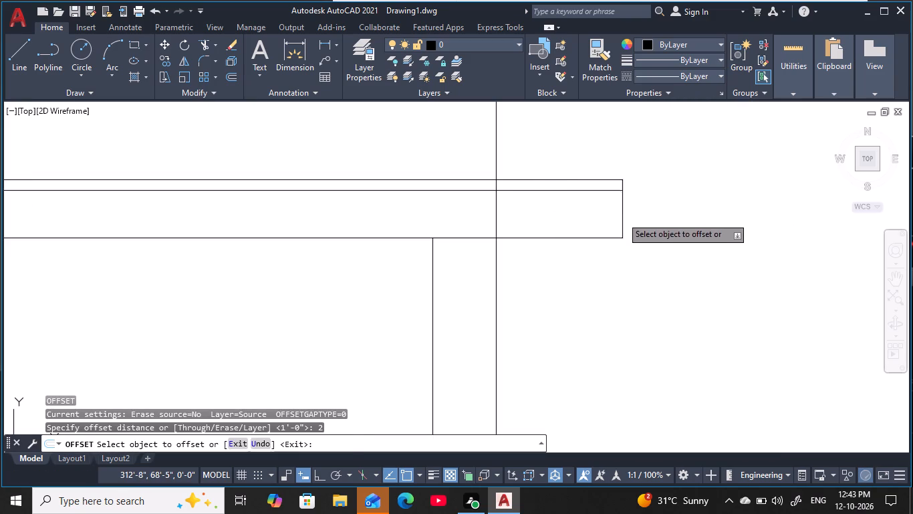
pyautogui.click(656, 218)
pyautogui.press('Escape')
pyautogui.press('Escape')
pyautogui.press('Escape')
pyautogui.press('Escape')
pyautogui.press('Escape')
# Extend the two thin strip lines and the top wall's lower line to the new offset line at the right end.
pyautogui.write('ex')
pyautogui.press('space')
pyautogui.click(609, 197)
pyautogui.click(596, 166)
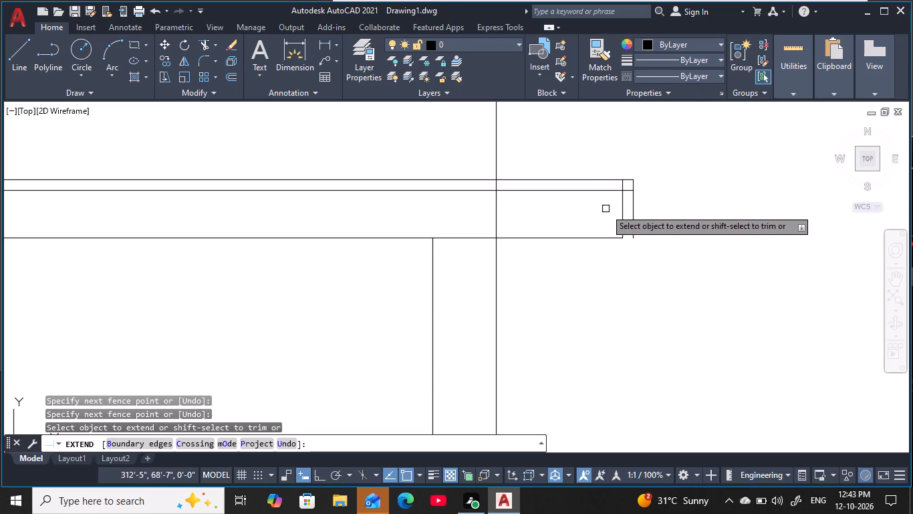
pyautogui.click(605, 239)
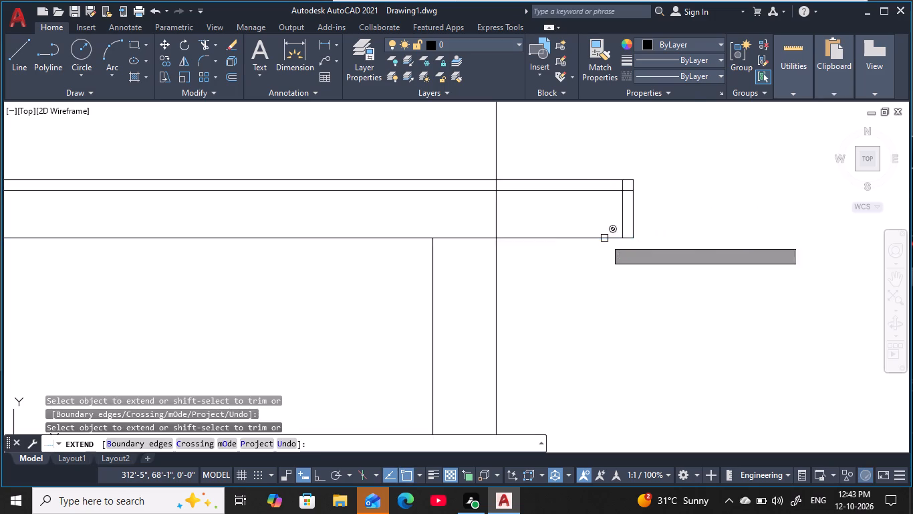
pyautogui.scroll(-2, 554, 240)
pyautogui.moveTo(554, 240); pyautogui.dragTo(564, 240, button='middle')
pyautogui.press('Escape')
pyautogui.press('Escape')
pyautogui.press('Escape')
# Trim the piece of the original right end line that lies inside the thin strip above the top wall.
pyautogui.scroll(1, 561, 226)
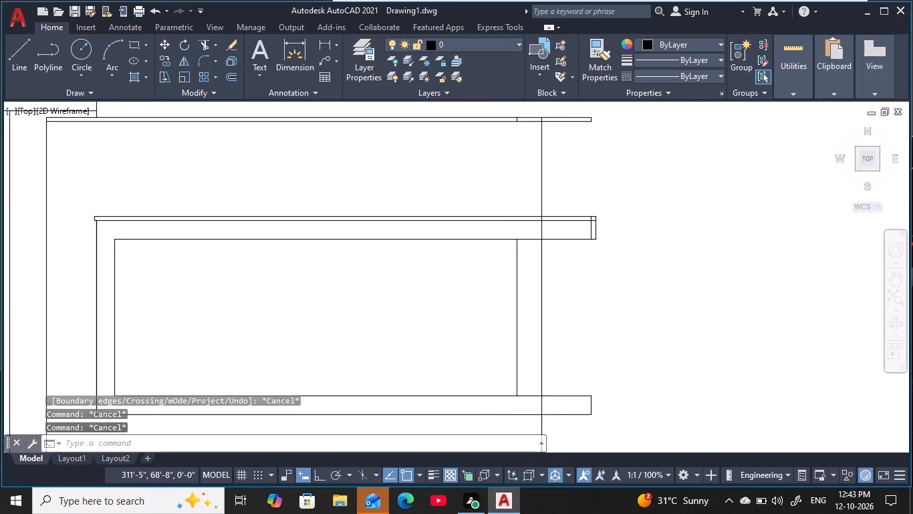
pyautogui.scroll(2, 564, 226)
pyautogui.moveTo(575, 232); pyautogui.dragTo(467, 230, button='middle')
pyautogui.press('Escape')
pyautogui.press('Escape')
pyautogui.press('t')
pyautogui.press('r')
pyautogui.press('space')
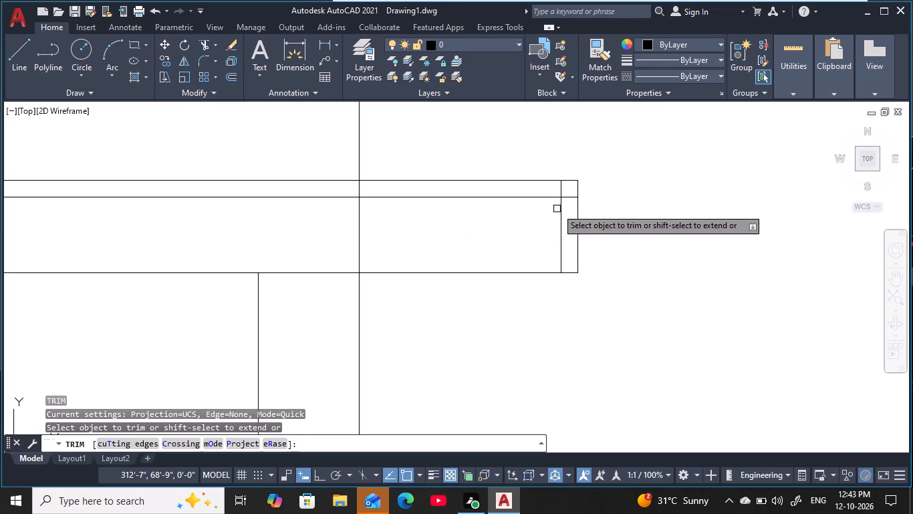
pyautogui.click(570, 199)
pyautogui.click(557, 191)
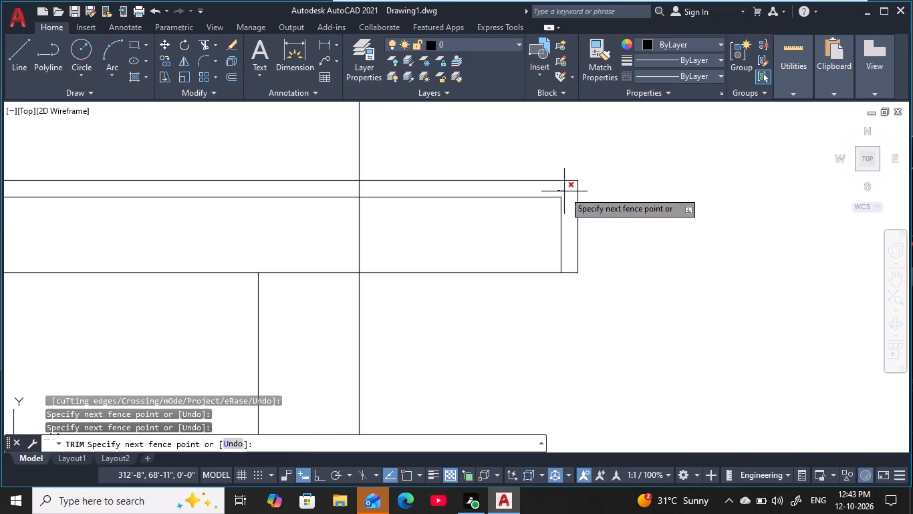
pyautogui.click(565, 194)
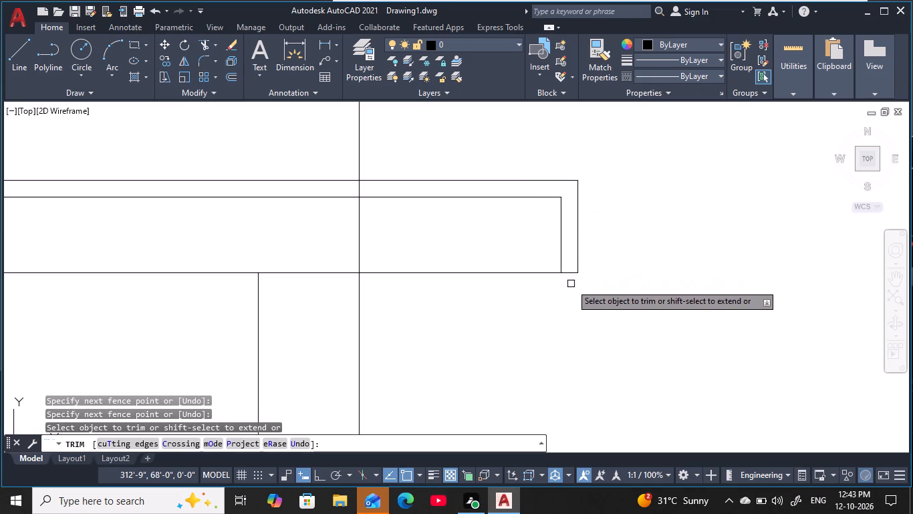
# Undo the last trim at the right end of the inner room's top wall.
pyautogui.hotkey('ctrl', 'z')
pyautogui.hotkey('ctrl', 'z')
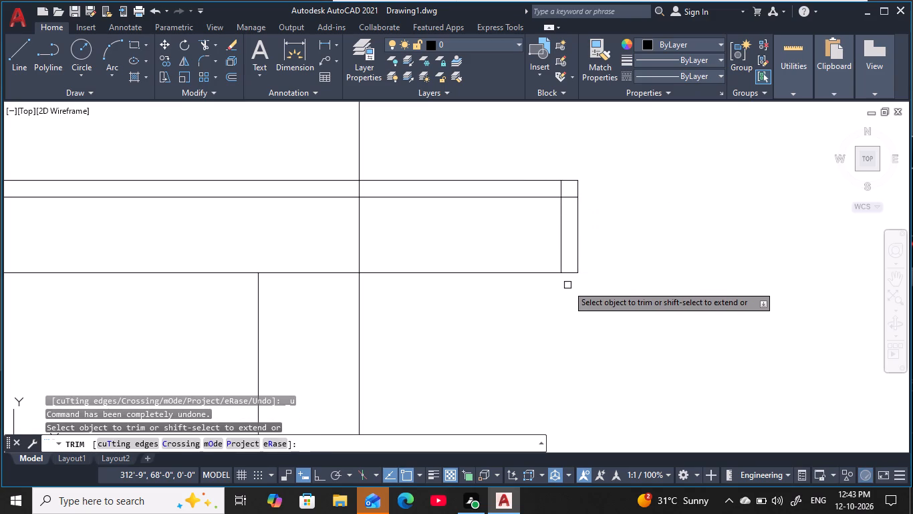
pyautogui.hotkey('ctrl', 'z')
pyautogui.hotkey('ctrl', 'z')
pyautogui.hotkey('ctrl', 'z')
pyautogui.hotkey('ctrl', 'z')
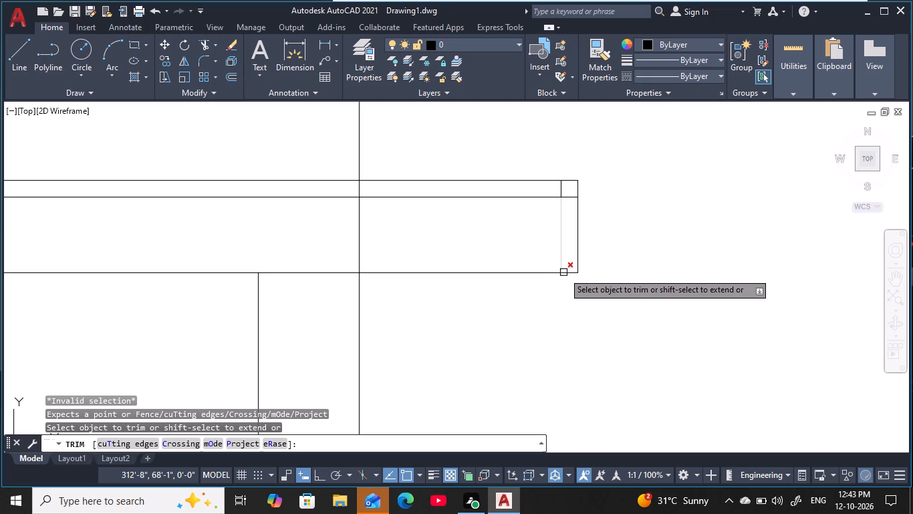
# Trim the wall's lower-line overhang, the offset line below the thin strip, and the original end line inside the strip.
pyautogui.click(569, 274)
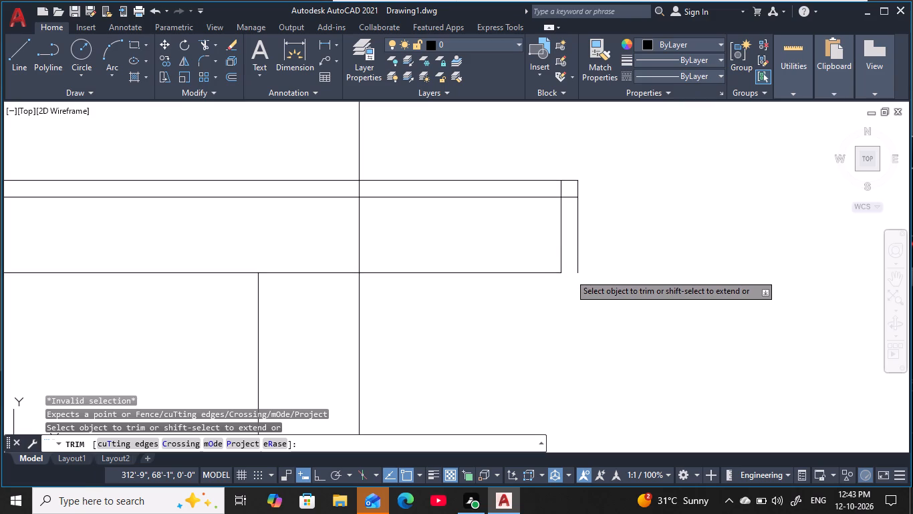
pyautogui.click(577, 250)
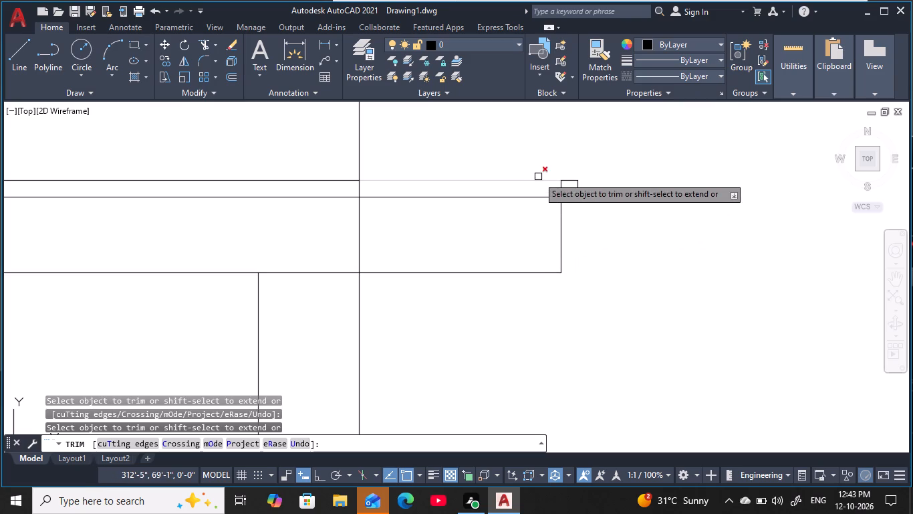
pyautogui.scroll(3, 561, 181)
pyautogui.click(583, 207)
pyautogui.click(549, 216)
pyautogui.scroll(-4, 591, 301)
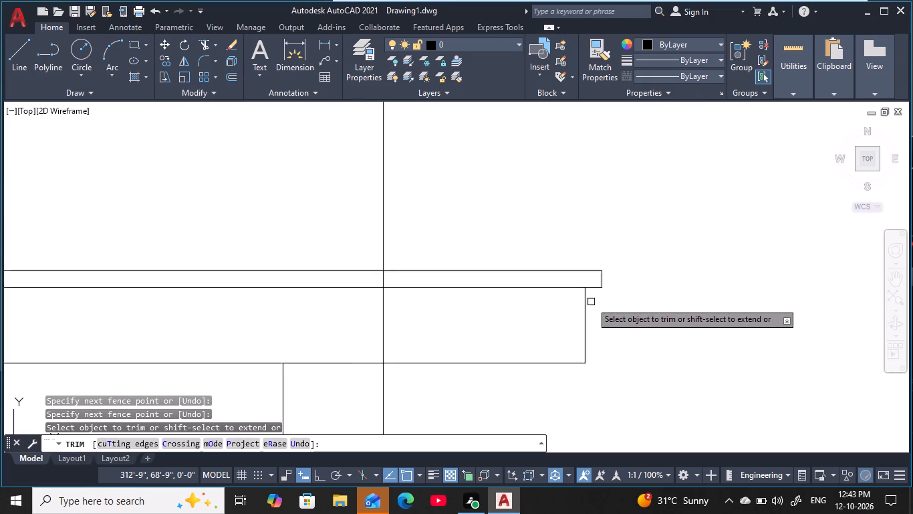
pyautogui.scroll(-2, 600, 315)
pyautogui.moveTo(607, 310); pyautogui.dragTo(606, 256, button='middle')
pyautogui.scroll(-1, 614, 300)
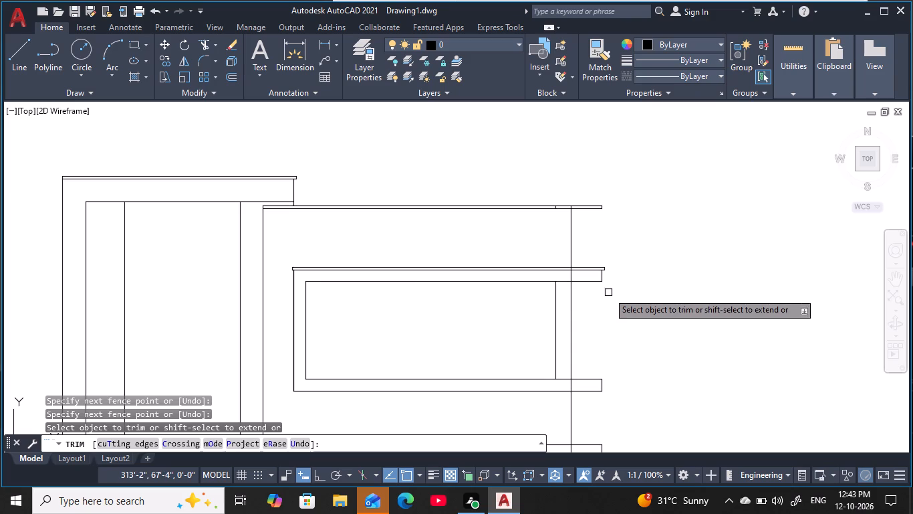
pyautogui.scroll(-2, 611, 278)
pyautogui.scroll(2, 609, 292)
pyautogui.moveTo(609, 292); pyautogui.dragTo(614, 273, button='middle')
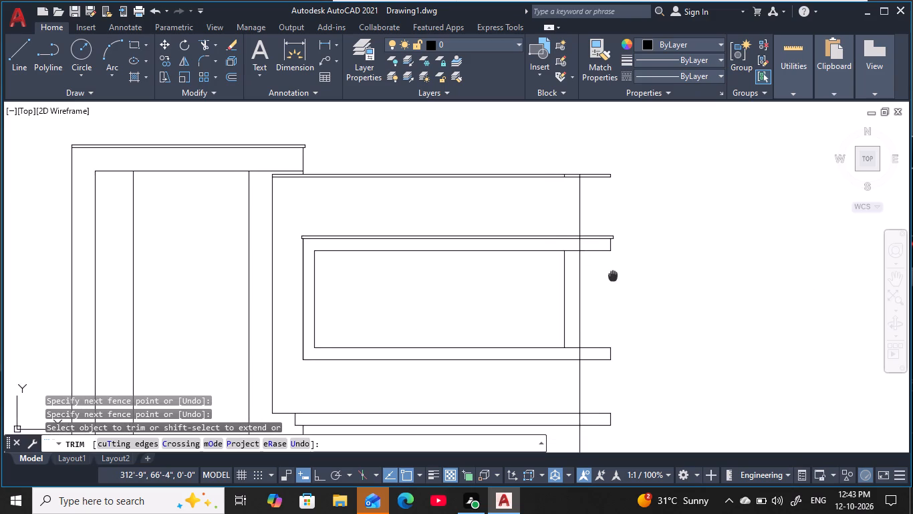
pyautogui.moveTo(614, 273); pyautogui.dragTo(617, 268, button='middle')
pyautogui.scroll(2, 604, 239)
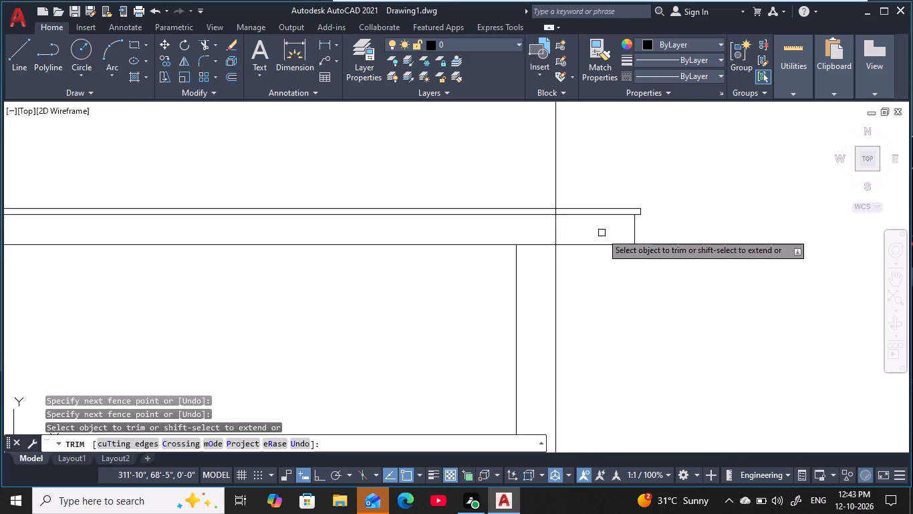
# Offset the right end line of the thin strip above the inner room's top wall 1" inward.
pyautogui.scroll(1, 602, 233)
pyautogui.moveTo(602, 233); pyautogui.dragTo(547, 251, button='middle')
pyautogui.scroll(2, 571, 243)
pyautogui.moveTo(571, 243); pyautogui.dragTo(523, 281, button='middle')
pyautogui.press('Escape')
pyautogui.press('Escape')
pyautogui.press('Escape')
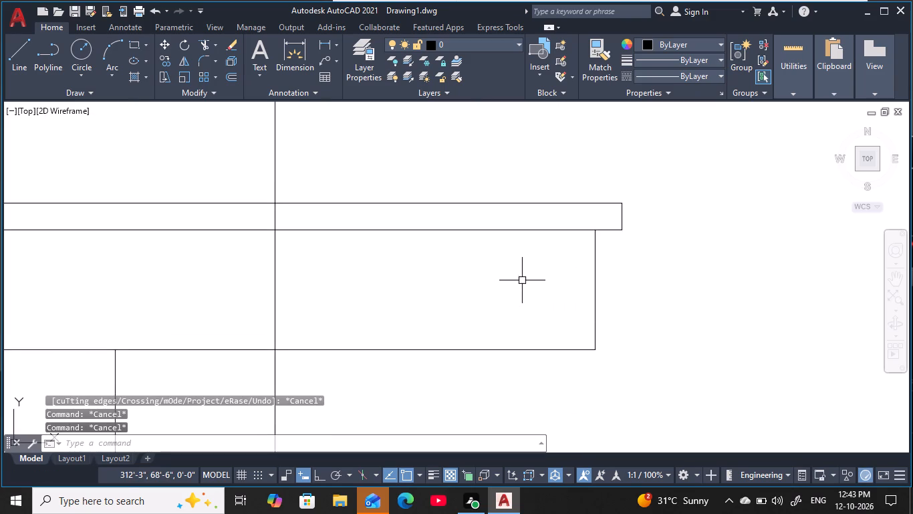
pyautogui.write('o')
pyautogui.press('space')
pyautogui.write('1')
pyautogui.press('space')
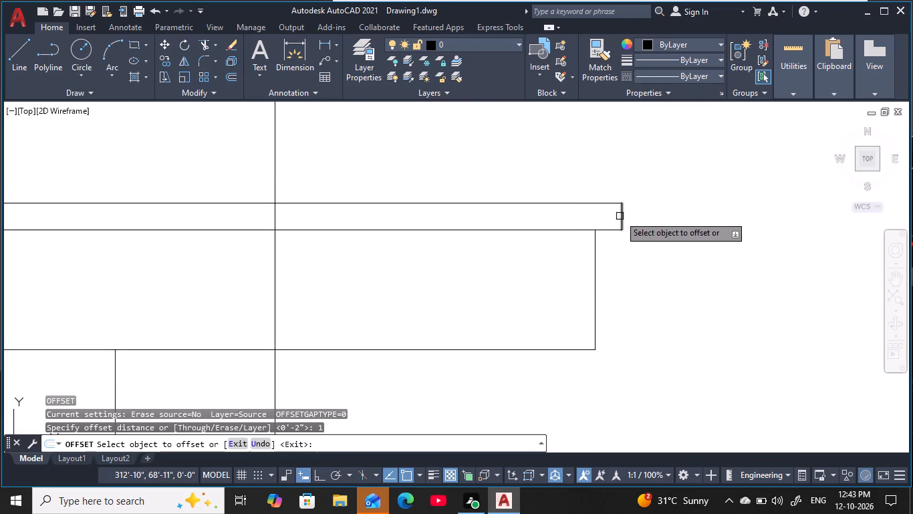
pyautogui.click(621, 216)
pyautogui.click(567, 229)
pyautogui.press('Escape')
pyautogui.press('Escape')
pyautogui.press('Escape')
# Trim the two strip lines beyond the 1" offset line and remove the strip's old end line.
pyautogui.scroll(3, 619, 228)
pyautogui.moveTo(608, 239); pyautogui.dragTo(600, 248, button='middle')
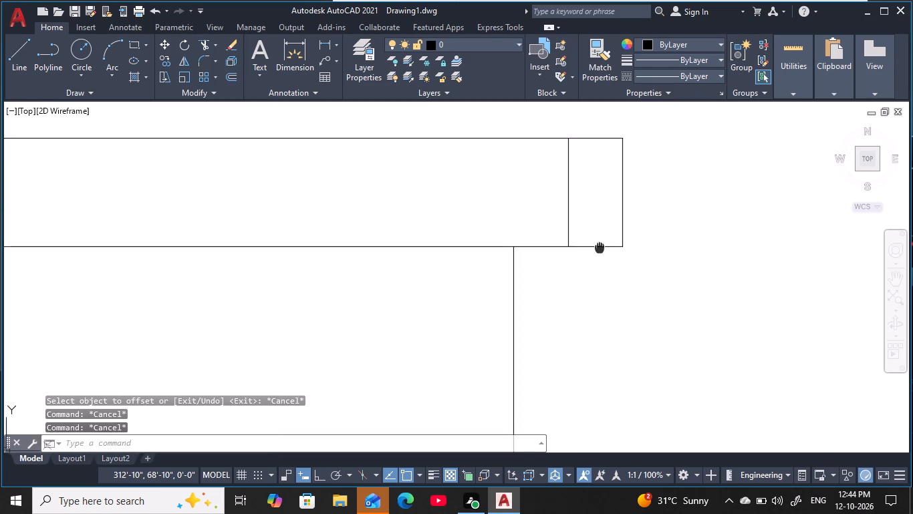
pyautogui.moveTo(600, 248); pyautogui.dragTo(587, 264, button='middle')
pyautogui.scroll(-3, 587, 264)
pyautogui.press('Escape')
pyautogui.press('Escape')
pyautogui.press('Escape')
pyautogui.scroll(1, 593, 257)
pyautogui.press('Escape')
pyautogui.moveTo(593, 257); pyautogui.dragTo(598, 251, button='middle')
pyautogui.press('Escape')
pyautogui.press('Escape')
pyautogui.press('Escape')
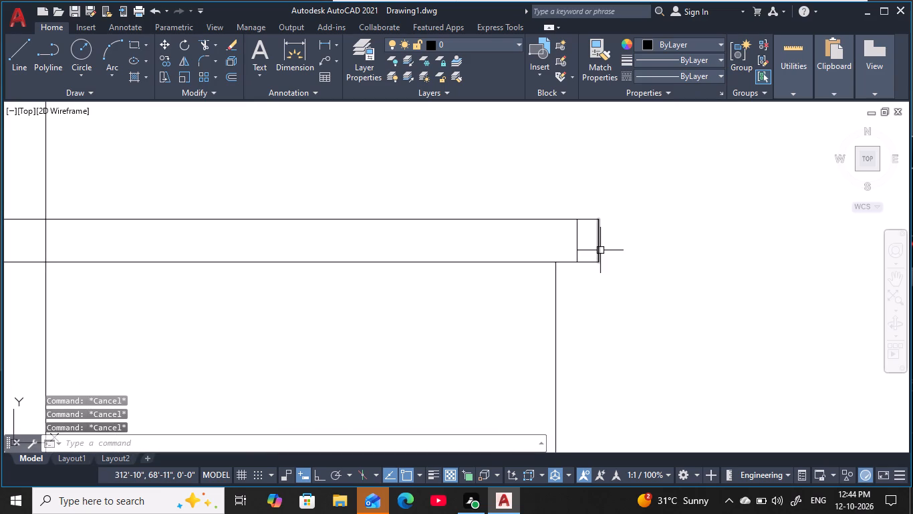
pyautogui.press('t')
pyautogui.press('r')
pyautogui.press('space')
pyautogui.click(581, 207)
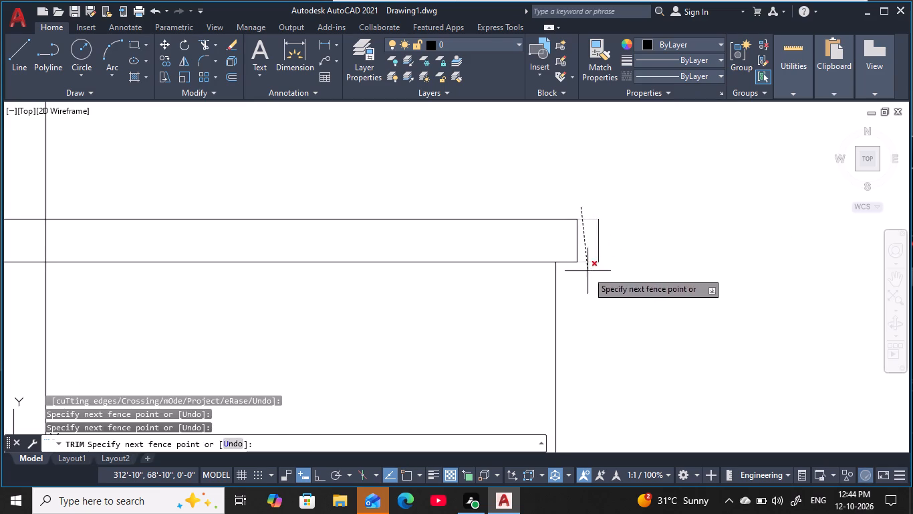
pyautogui.click(588, 274)
pyautogui.click(598, 252)
pyautogui.scroll(-4, 606, 319)
pyautogui.moveTo(621, 331); pyautogui.dragTo(638, 262, button='middle')
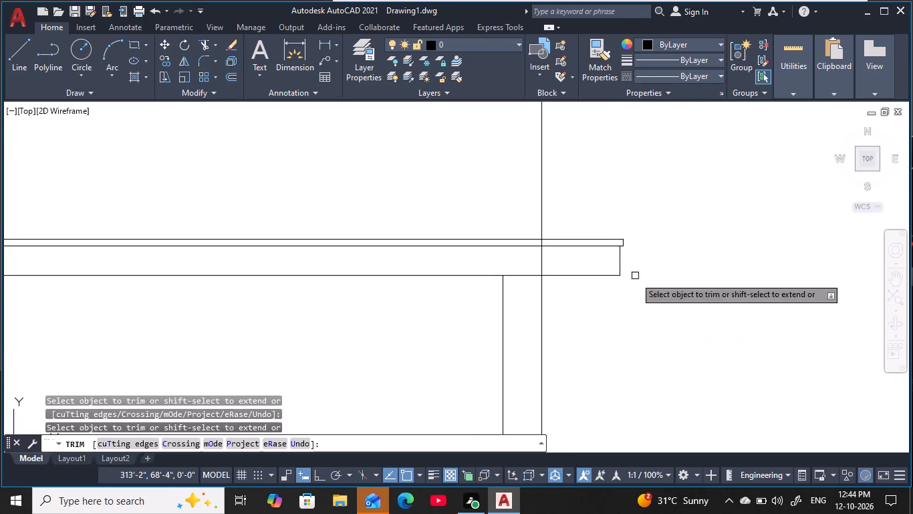
pyautogui.moveTo(606, 196); pyautogui.dragTo(678, 234, button='middle')
pyautogui.scroll(-1, 682, 228)
pyautogui.scroll(-1, 696, 327)
pyautogui.moveTo(698, 325); pyautogui.dragTo(692, 319, button='middle')
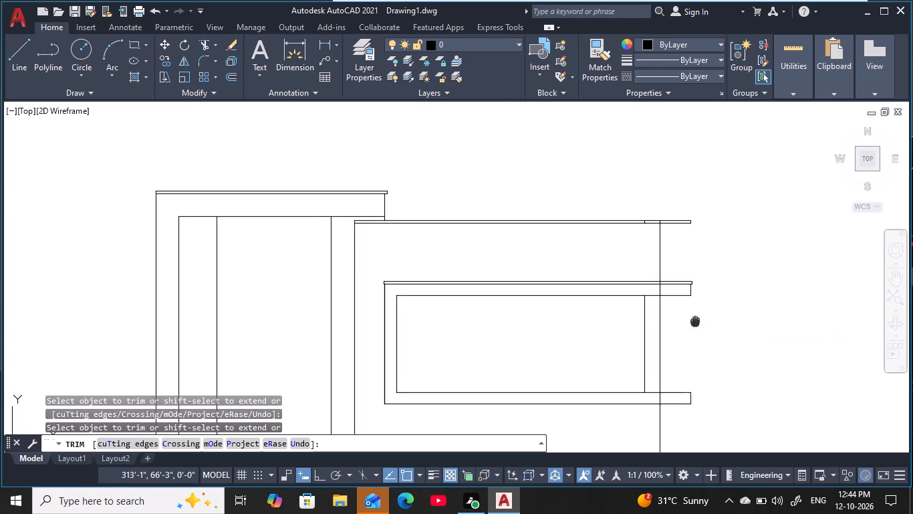
pyautogui.moveTo(692, 319); pyautogui.dragTo(636, 317, button='middle')
pyautogui.moveTo(634, 325); pyautogui.dragTo(614, 282, button='middle')
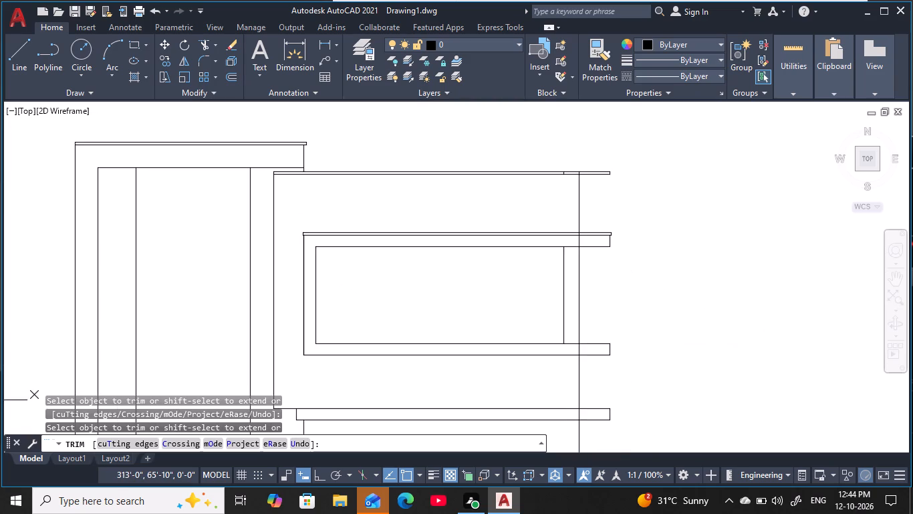
pyautogui.scroll(1, 616, 339)
pyautogui.moveTo(617, 337); pyautogui.dragTo(626, 287, button='middle')
pyautogui.press('Escape')
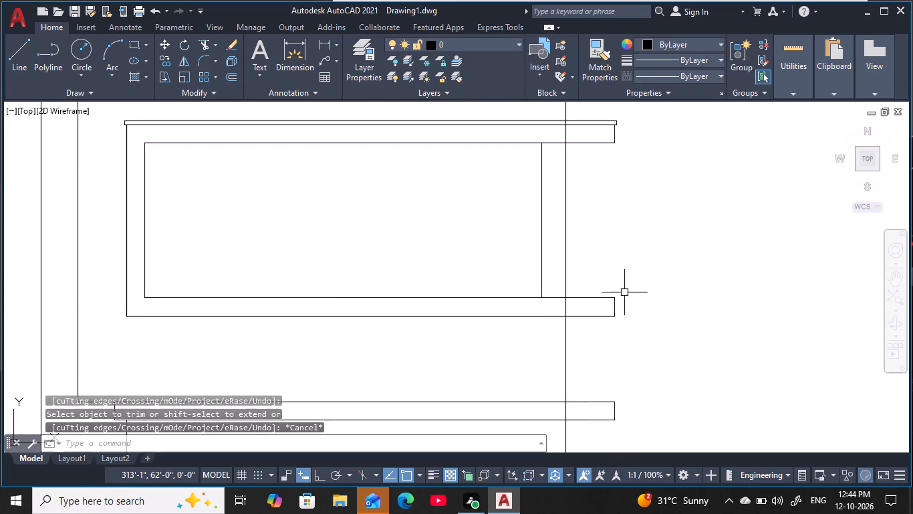
pyautogui.press('Escape')
pyautogui.press('Escape')
pyautogui.press('Escape')
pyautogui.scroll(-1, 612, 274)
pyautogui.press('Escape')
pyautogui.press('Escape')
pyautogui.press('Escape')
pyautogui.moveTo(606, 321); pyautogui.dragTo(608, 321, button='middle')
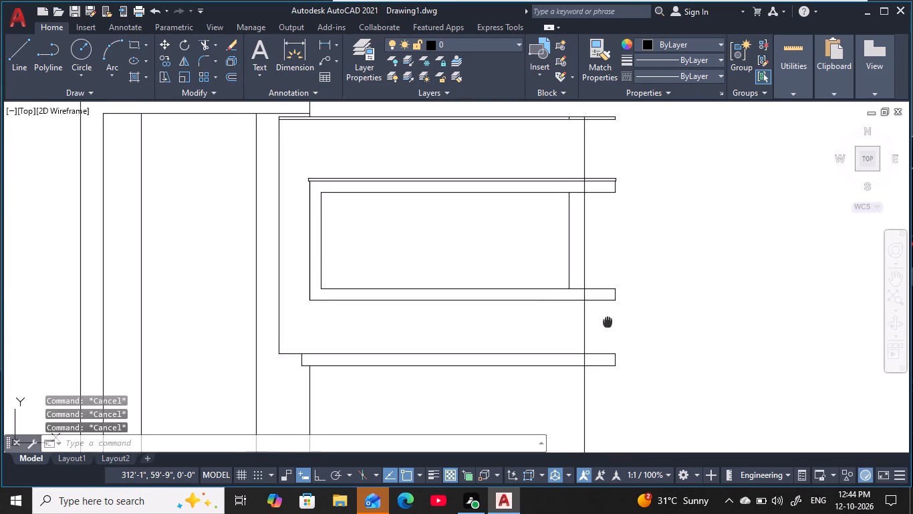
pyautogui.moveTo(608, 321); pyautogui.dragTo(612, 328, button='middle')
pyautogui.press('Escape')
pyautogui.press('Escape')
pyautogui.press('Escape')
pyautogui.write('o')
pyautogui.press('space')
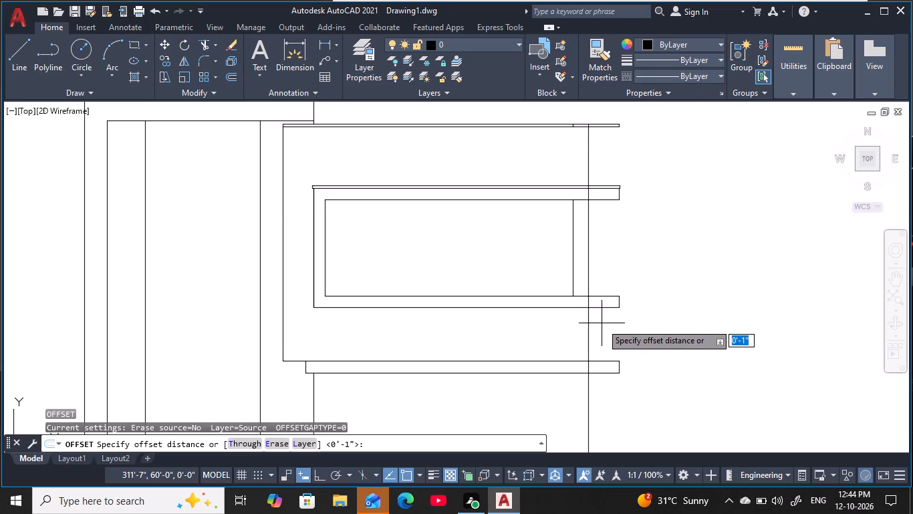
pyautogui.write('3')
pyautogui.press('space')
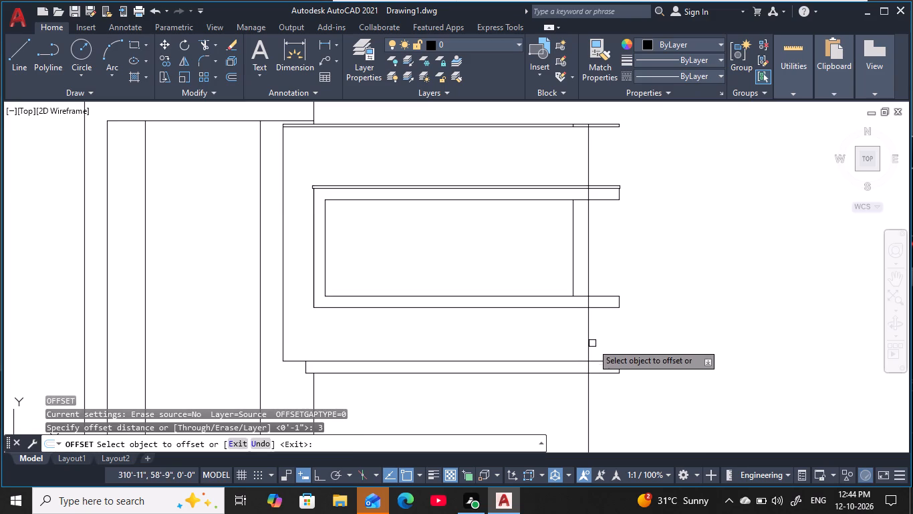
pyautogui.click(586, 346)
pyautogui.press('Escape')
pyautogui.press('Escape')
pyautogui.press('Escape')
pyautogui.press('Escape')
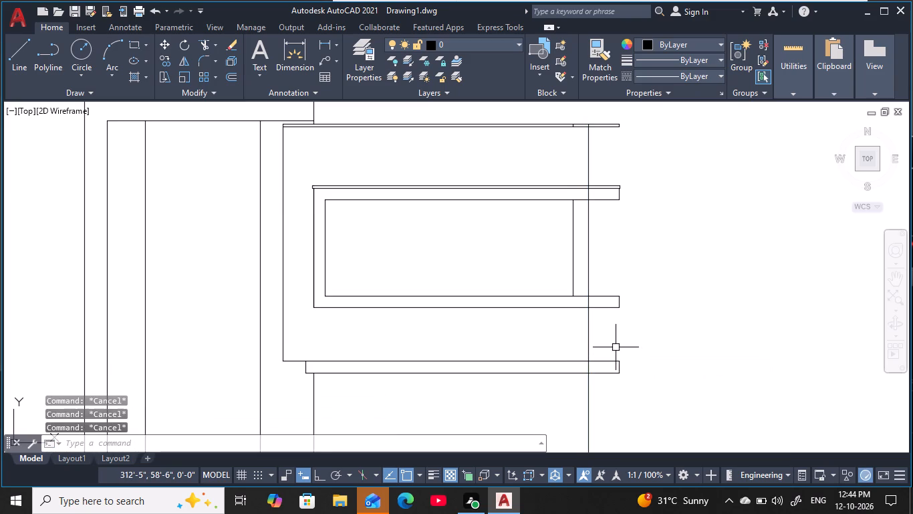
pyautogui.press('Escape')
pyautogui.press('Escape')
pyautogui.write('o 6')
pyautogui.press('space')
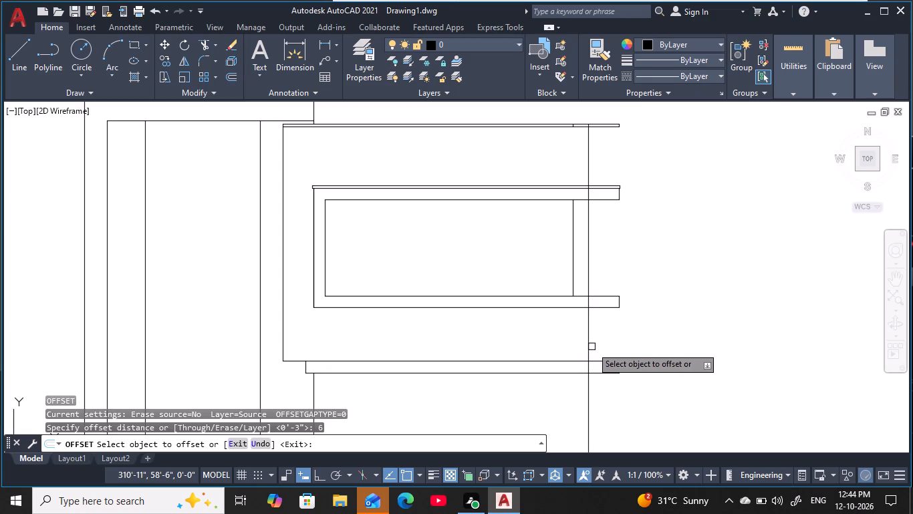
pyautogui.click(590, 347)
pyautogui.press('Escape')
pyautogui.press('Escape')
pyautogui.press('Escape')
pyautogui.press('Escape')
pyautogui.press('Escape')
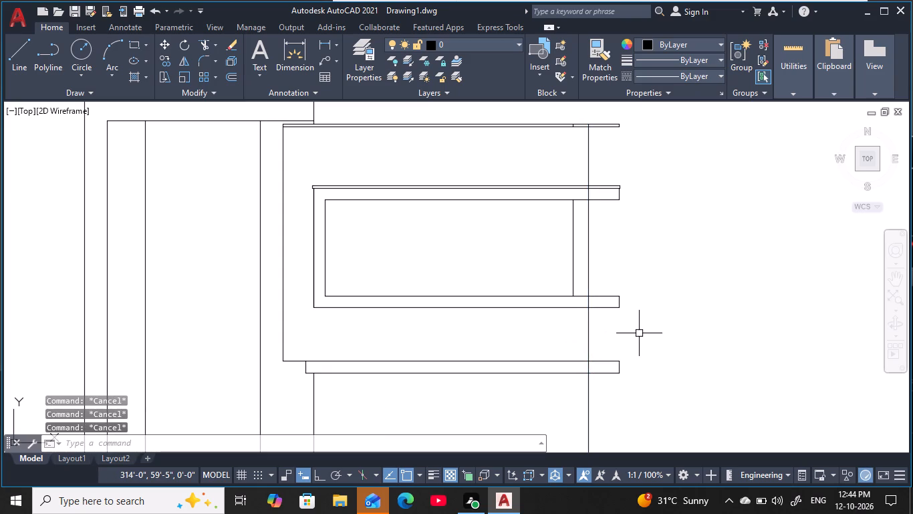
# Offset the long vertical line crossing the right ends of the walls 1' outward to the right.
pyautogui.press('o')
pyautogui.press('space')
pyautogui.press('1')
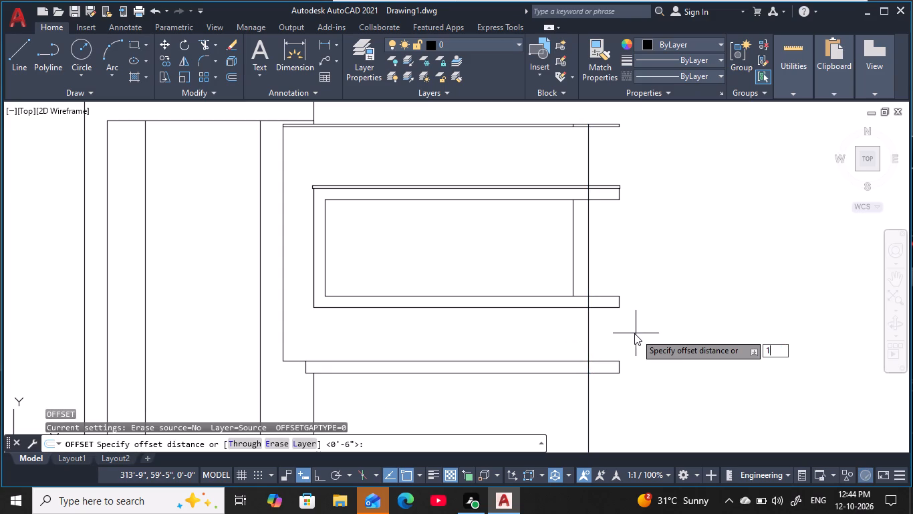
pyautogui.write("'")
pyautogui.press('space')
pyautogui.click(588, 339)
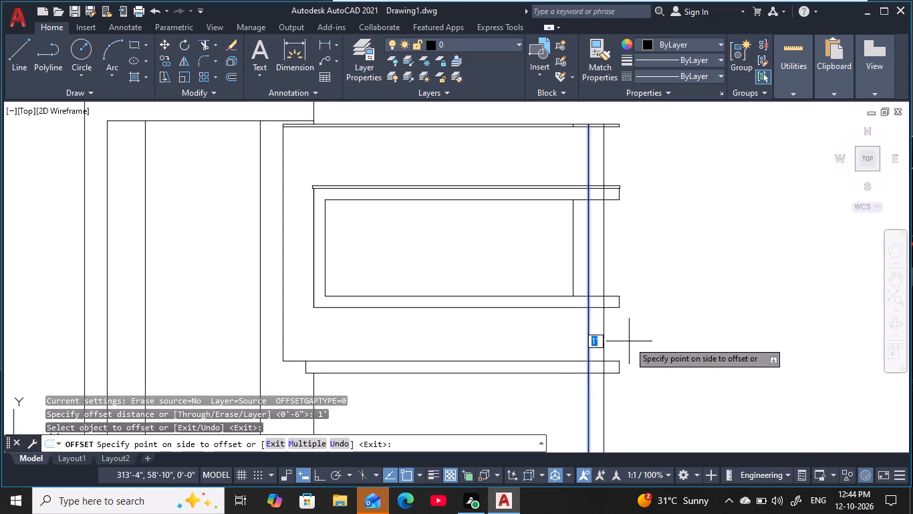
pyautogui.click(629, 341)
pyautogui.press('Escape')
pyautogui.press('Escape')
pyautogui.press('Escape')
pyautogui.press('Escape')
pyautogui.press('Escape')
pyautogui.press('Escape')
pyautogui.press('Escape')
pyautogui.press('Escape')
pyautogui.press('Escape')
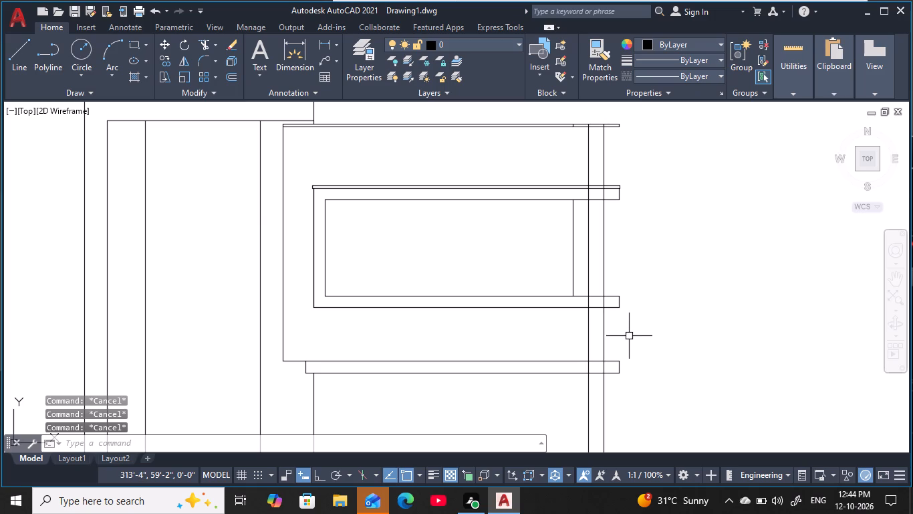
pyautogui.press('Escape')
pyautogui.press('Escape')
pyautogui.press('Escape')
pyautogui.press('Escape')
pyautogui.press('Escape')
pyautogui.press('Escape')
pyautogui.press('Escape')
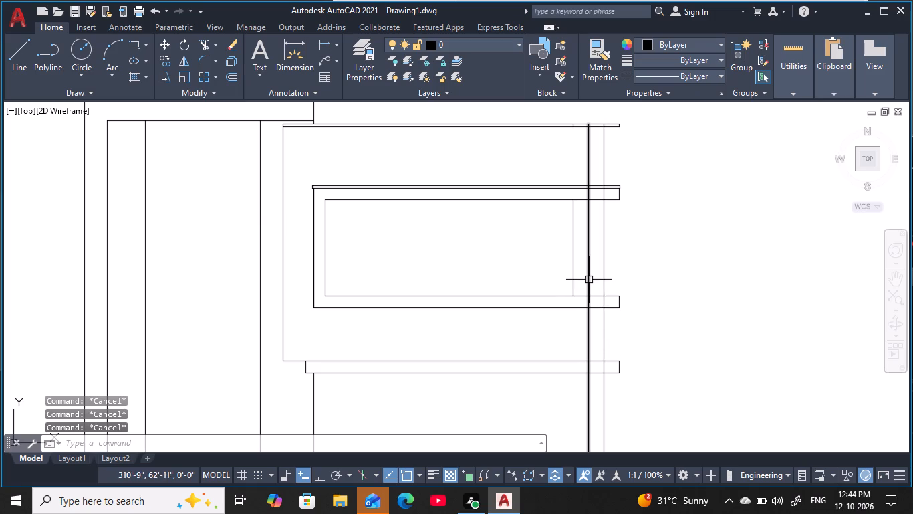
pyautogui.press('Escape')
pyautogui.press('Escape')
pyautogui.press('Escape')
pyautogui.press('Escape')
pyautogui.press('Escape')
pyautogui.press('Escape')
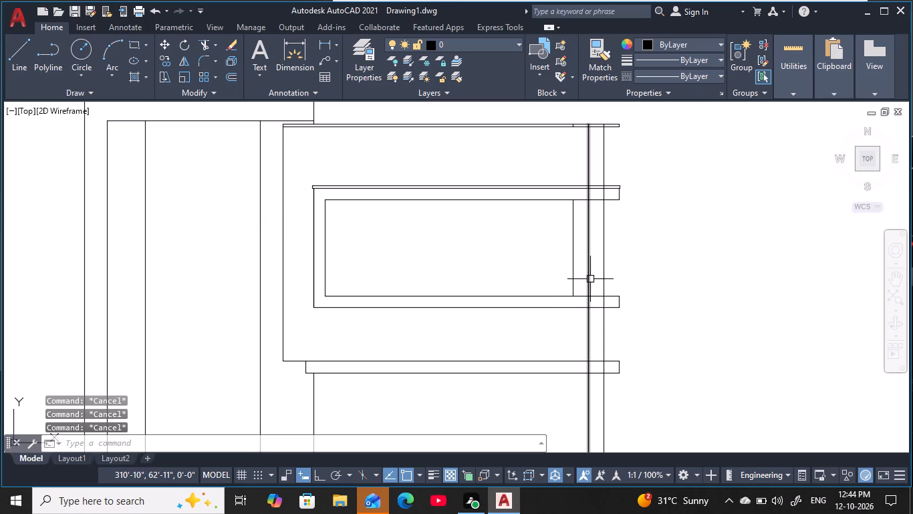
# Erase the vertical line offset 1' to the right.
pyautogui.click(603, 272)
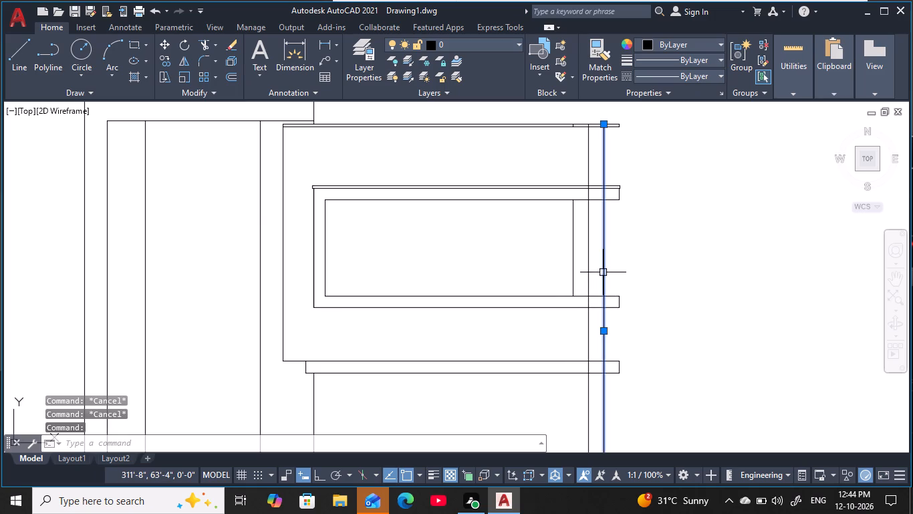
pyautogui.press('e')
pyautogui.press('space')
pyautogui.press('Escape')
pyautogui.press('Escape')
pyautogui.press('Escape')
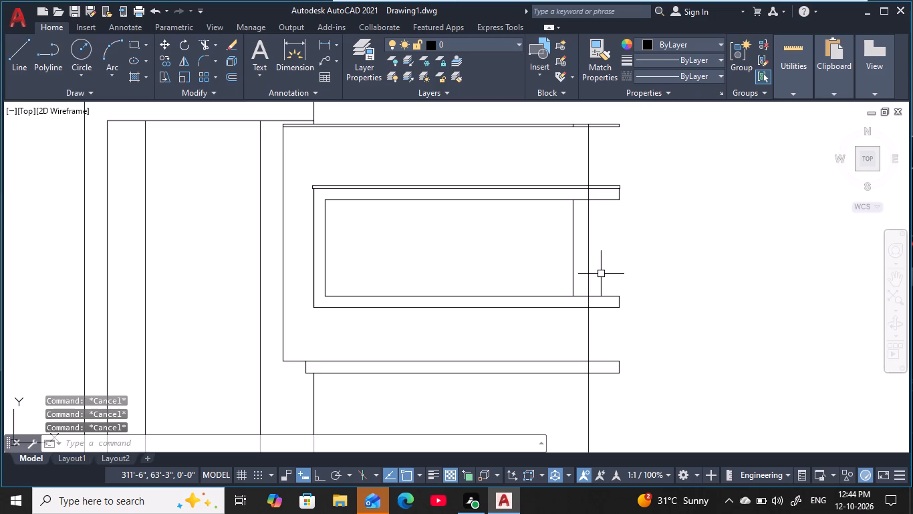
# Offset the long vertical line crossing the right ends of the walls 9" outward to the right.
pyautogui.press('o')
pyautogui.press('space')
pyautogui.write('9')
pyautogui.press('space')
pyautogui.click(588, 333)
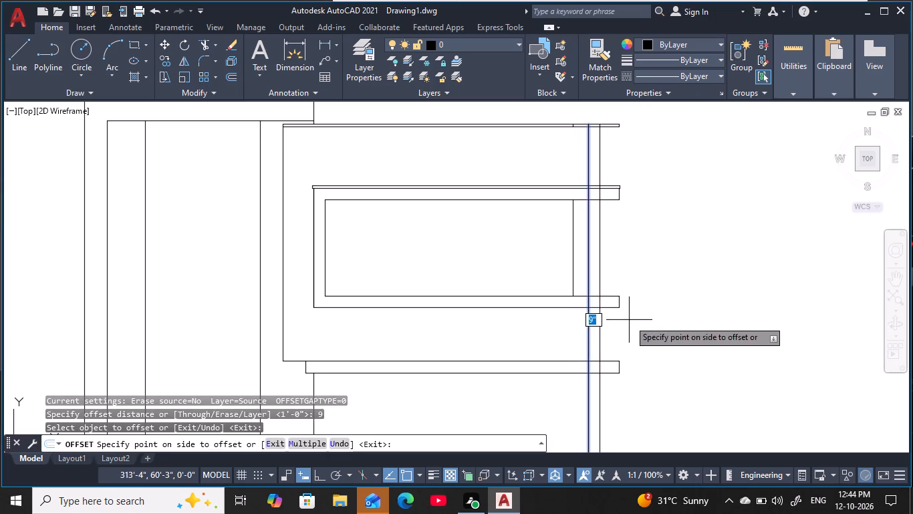
pyautogui.click(629, 320)
pyautogui.press('Escape')
pyautogui.press('Escape')
pyautogui.press('Escape')
pyautogui.press('Escape')
pyautogui.press('Escape')
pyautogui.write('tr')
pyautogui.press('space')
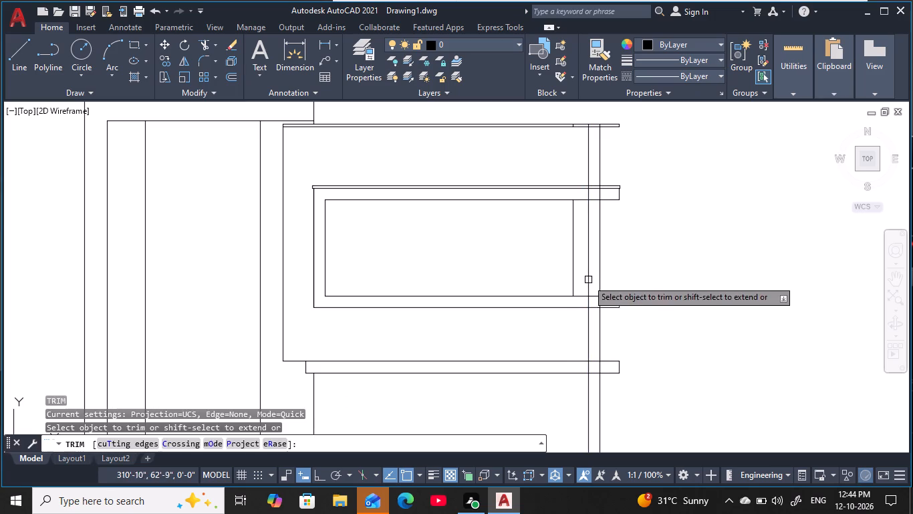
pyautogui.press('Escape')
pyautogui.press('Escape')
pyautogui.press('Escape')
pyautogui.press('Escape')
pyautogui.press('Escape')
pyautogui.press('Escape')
# Erase the original long vertical line, keeping the copy offset 9" to its right.
pyautogui.click(588, 280)
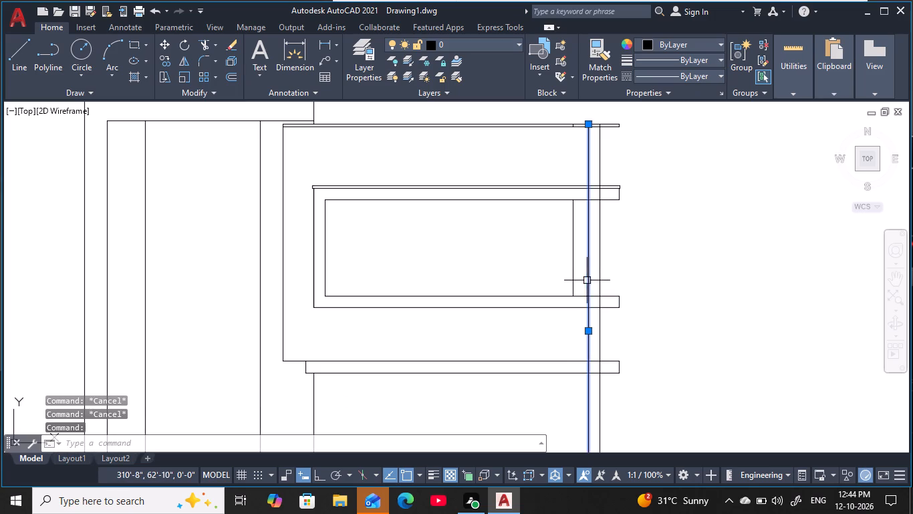
pyautogui.press('e')
pyautogui.press('space')
pyautogui.press('Escape')
pyautogui.press('Escape')
pyautogui.press('Escape')
pyautogui.press('Escape')
pyautogui.press('Escape')
pyautogui.press('Escape')
pyautogui.press('Escape')
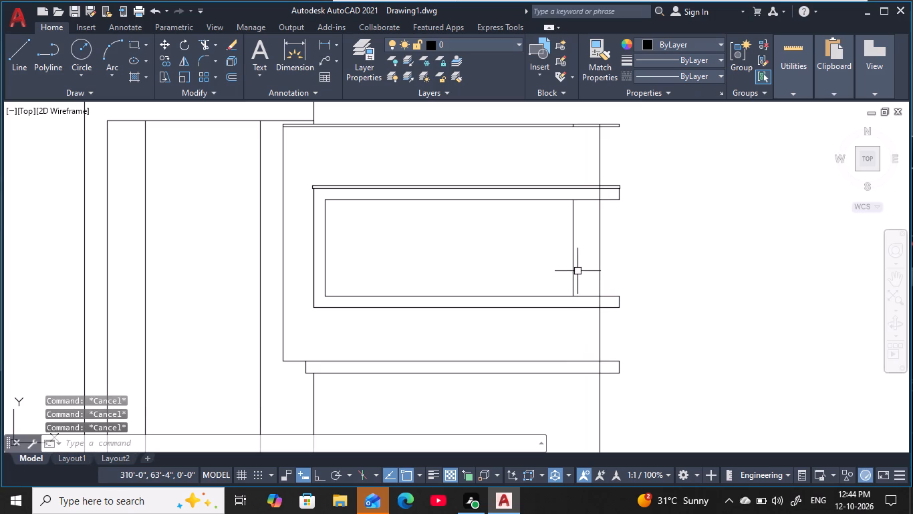
pyautogui.press('Escape')
pyautogui.press('Escape')
pyautogui.press('Escape')
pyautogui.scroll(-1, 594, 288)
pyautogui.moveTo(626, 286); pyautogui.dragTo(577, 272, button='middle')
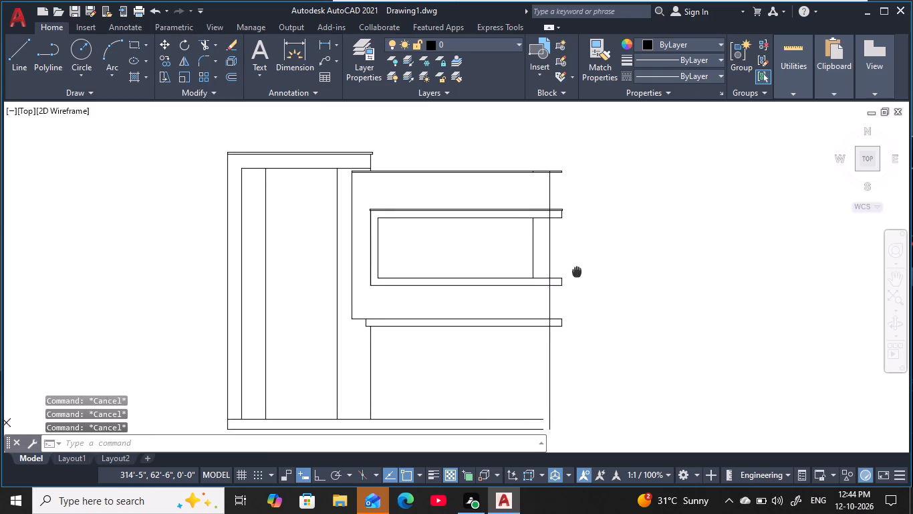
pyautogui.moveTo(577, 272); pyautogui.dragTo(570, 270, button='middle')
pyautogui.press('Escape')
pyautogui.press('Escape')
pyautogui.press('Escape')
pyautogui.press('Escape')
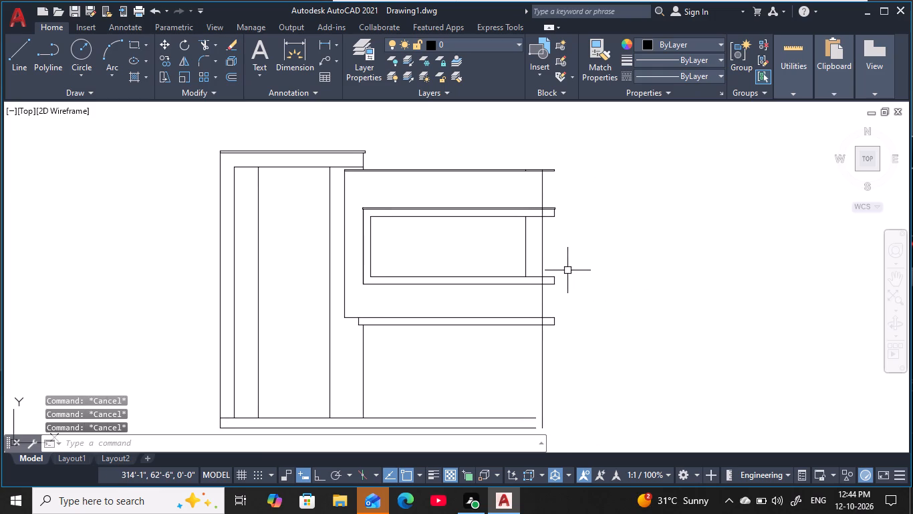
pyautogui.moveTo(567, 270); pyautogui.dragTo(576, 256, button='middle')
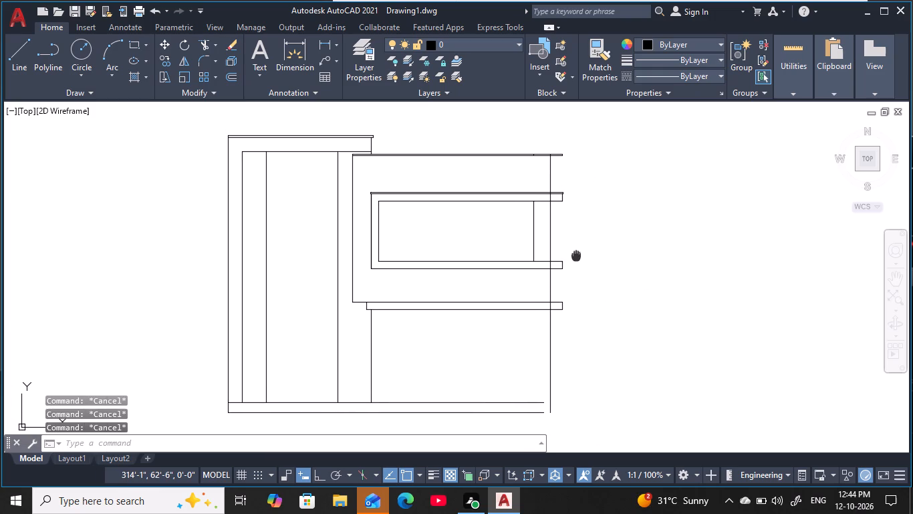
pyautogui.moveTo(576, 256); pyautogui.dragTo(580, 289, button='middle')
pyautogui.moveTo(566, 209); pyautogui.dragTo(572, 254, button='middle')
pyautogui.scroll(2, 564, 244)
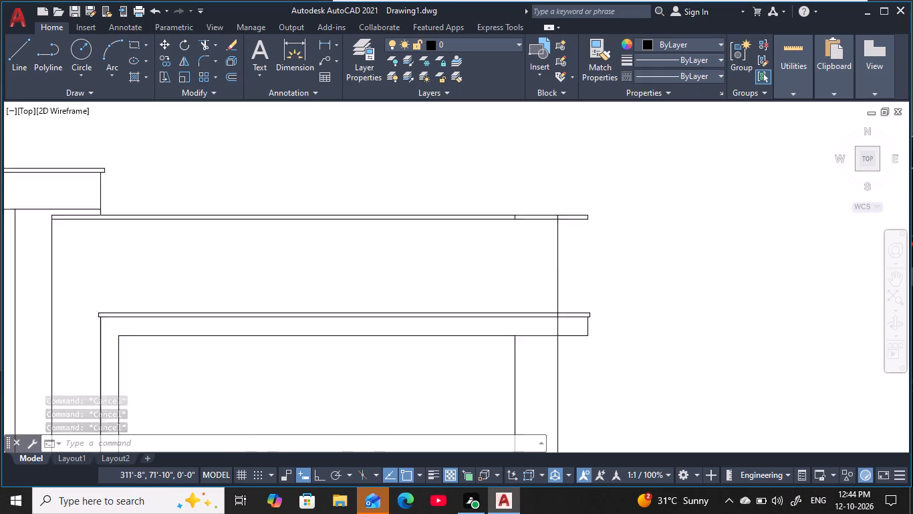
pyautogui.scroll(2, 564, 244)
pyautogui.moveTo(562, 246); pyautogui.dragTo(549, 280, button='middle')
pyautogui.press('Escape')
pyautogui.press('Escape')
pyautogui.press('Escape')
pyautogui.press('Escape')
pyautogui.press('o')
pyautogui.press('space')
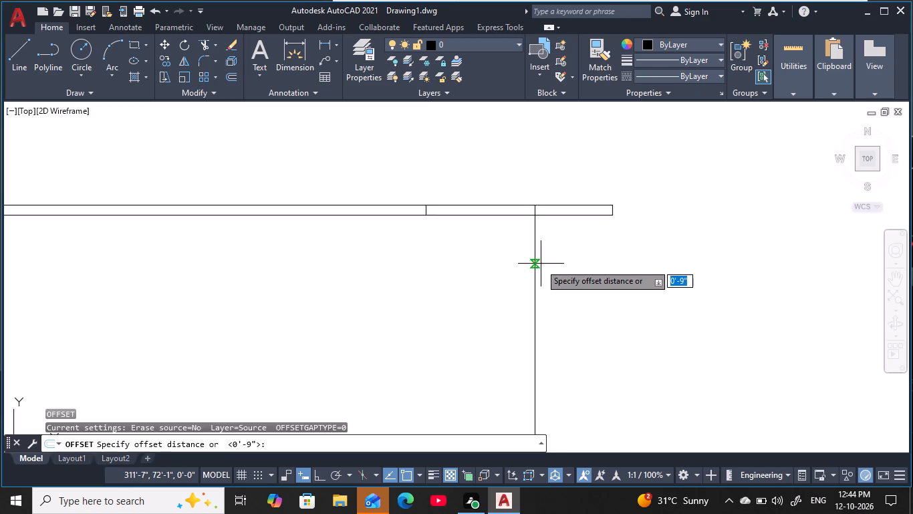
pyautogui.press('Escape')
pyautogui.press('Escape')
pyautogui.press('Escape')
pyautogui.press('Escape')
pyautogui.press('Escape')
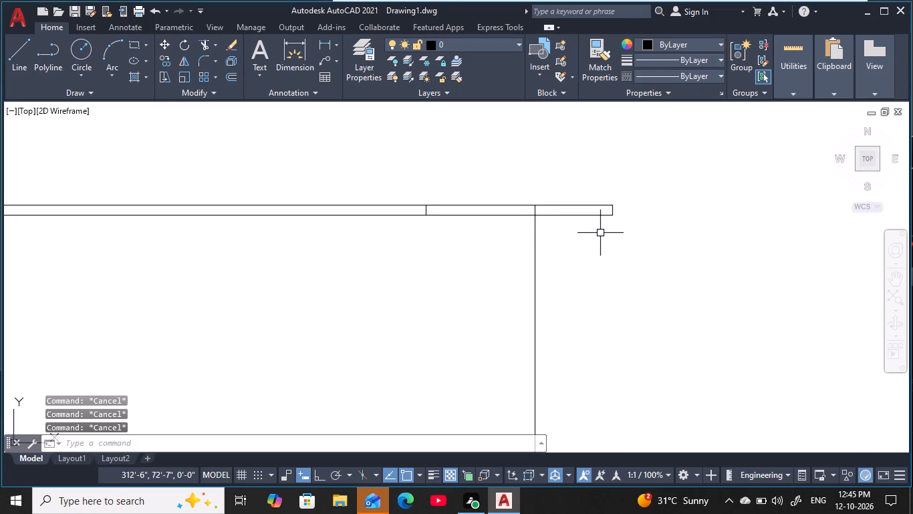
# Trim the topmost thin strip's two horizontal lines where they overhang past the long right-hand vertical wall line.
pyautogui.press('t')
pyautogui.press('r')
pyautogui.press('space')
pyautogui.click(583, 232)
pyautogui.click(561, 181)
pyautogui.press('Escape')
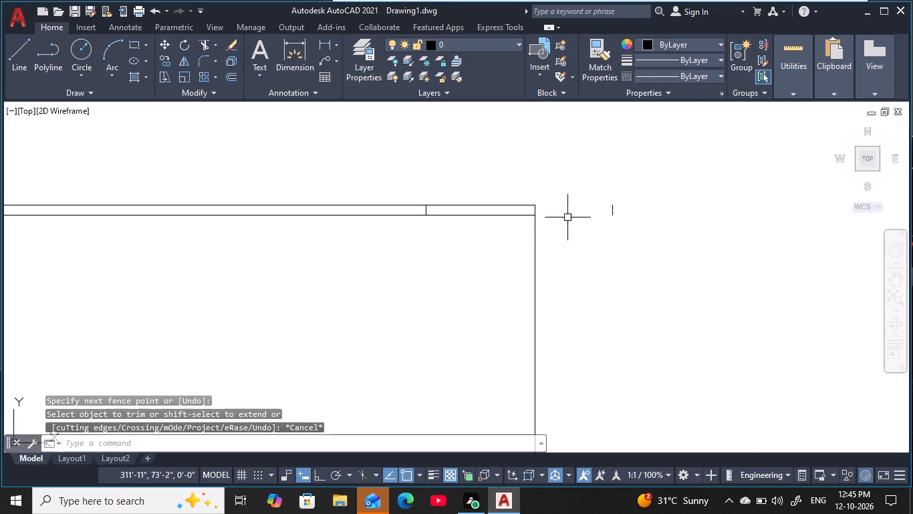
pyautogui.press('Escape')
pyautogui.press('Escape')
pyautogui.press('Escape')
pyautogui.press('Escape')
# Offset the long right-hand vertical wall line 1" outward to the right.
pyautogui.press('o')
pyautogui.press('space')
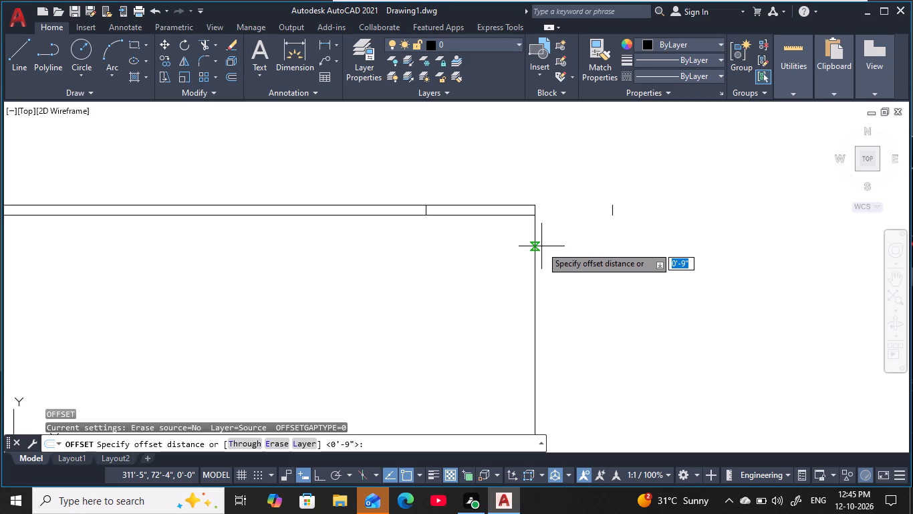
pyautogui.press('1')
pyautogui.press('space')
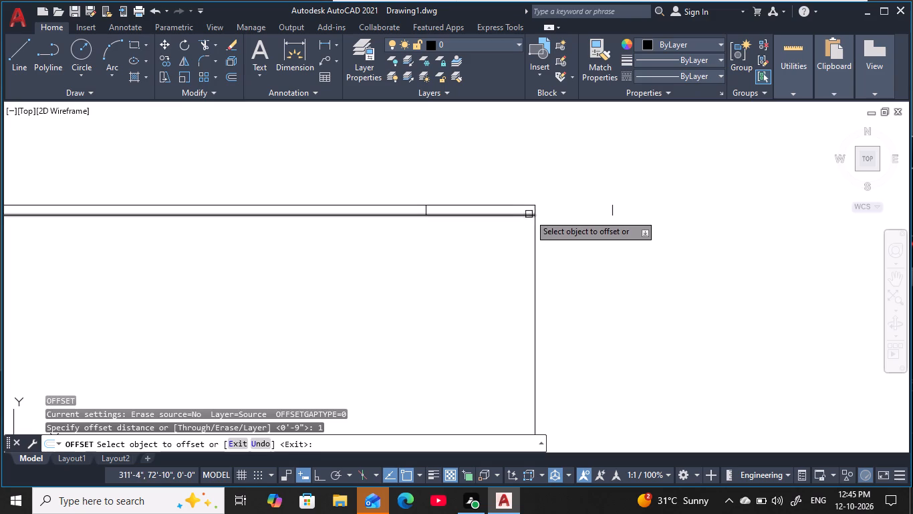
pyautogui.scroll(1, 533, 212)
pyautogui.click(536, 213)
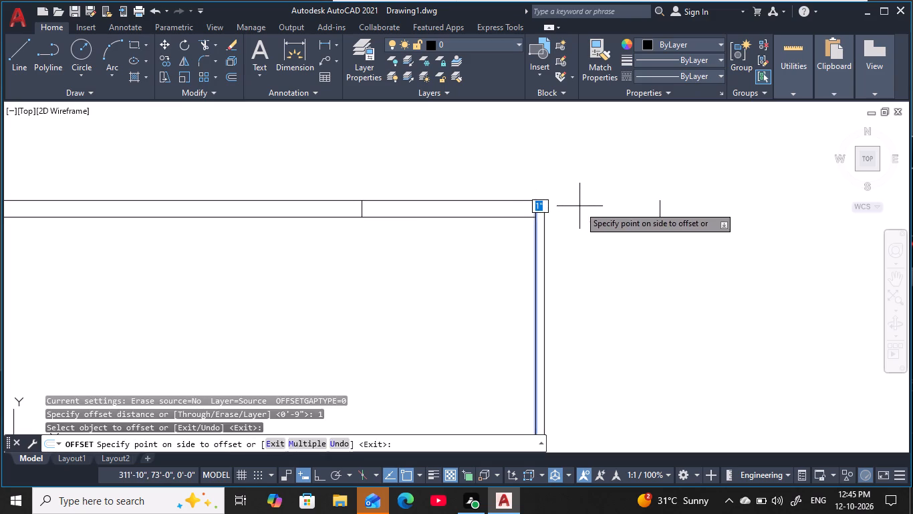
pyautogui.click(580, 206)
pyautogui.press('Escape')
pyautogui.press('Escape')
pyautogui.press('Escape')
pyautogui.press('Escape')
pyautogui.press('Escape')
pyautogui.press('Escape')
pyautogui.press('Escape')
# Extend the top strip's upper and lower horizontal lines to the vertical line offset outside the wall.
pyautogui.press('e')
pyautogui.press('x')
pyautogui.press('space')
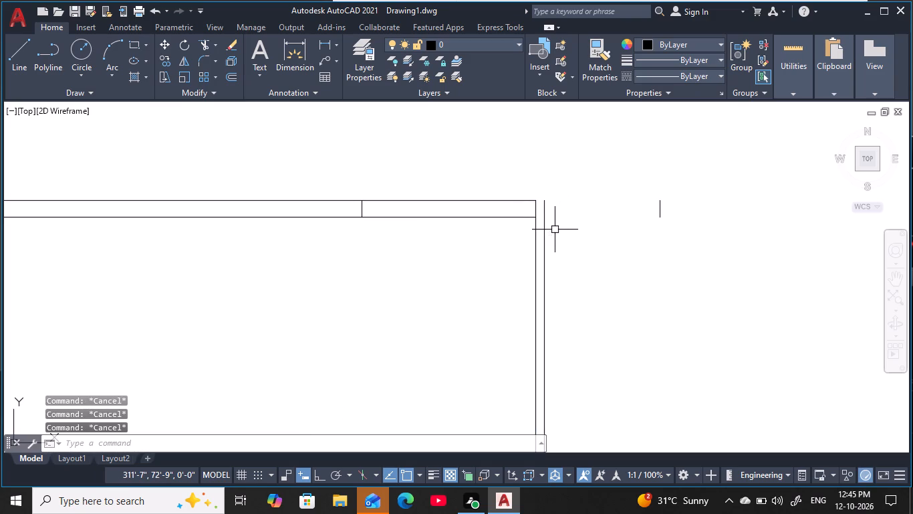
pyautogui.click(519, 236)
pyautogui.click(511, 173)
pyautogui.press('Escape')
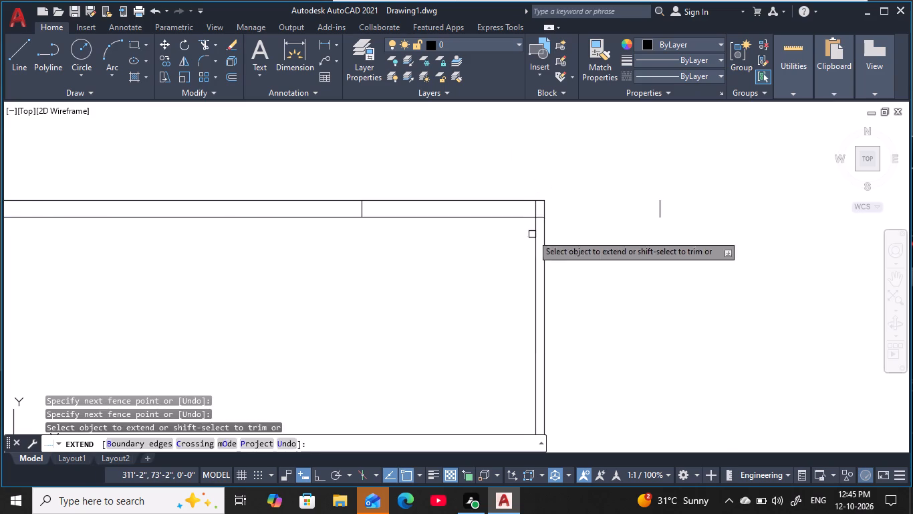
pyautogui.press('Escape')
pyautogui.press('Escape')
pyautogui.press('Escape')
pyautogui.press('Escape')
pyautogui.press('Escape')
# Trim the outer offset line below the top strip and the wall line's segment inside the strip.
pyautogui.write('tr')
pyautogui.press('space')
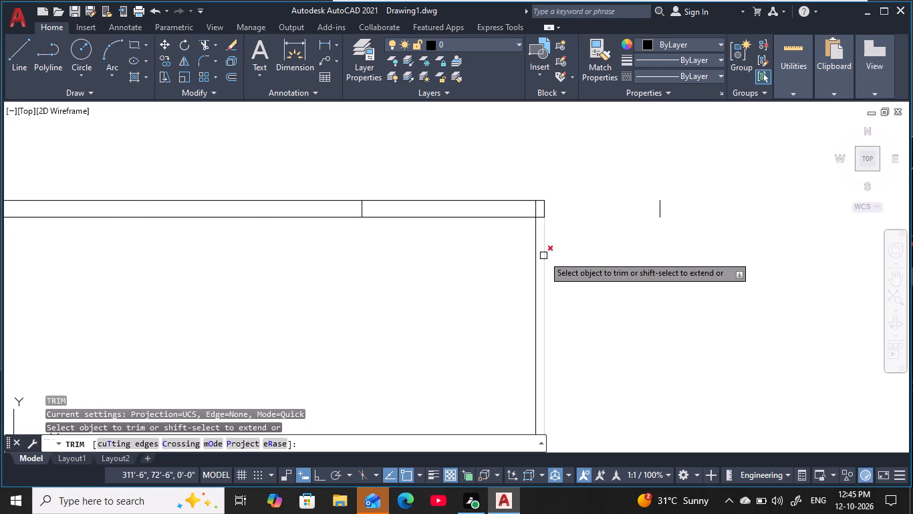
pyautogui.click(545, 259)
pyautogui.click(537, 210)
# Remove the short vertical divider inside the top strip and the detached vertical stub beyond its right end with Trim.
pyautogui.scroll(-2, 559, 272)
pyautogui.moveTo(564, 276); pyautogui.dragTo(565, 276, button='middle')
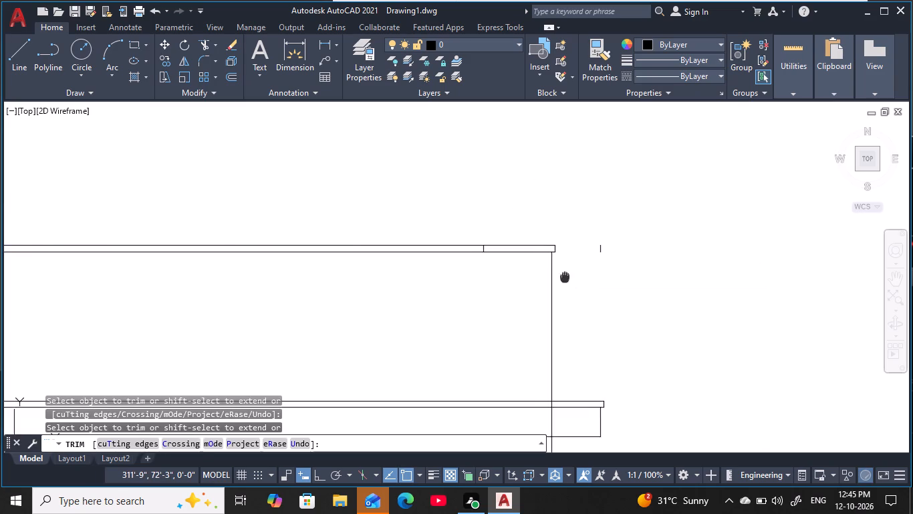
pyautogui.moveTo(565, 276); pyautogui.dragTo(553, 161, button='middle')
pyautogui.moveTo(491, 161); pyautogui.dragTo(504, 210, button='middle')
pyautogui.scroll(4, 491, 188)
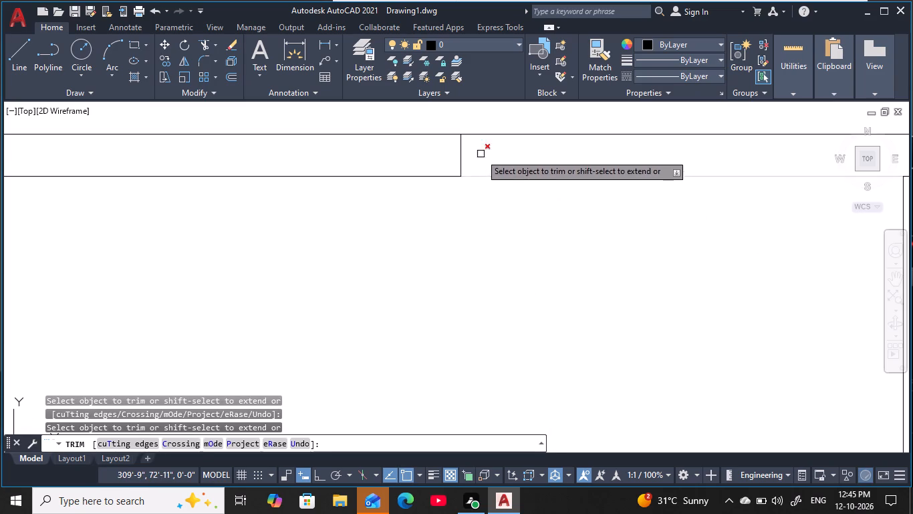
pyautogui.click(479, 153)
pyautogui.click(419, 161)
pyautogui.scroll(-5, 510, 228)
pyautogui.click(688, 236)
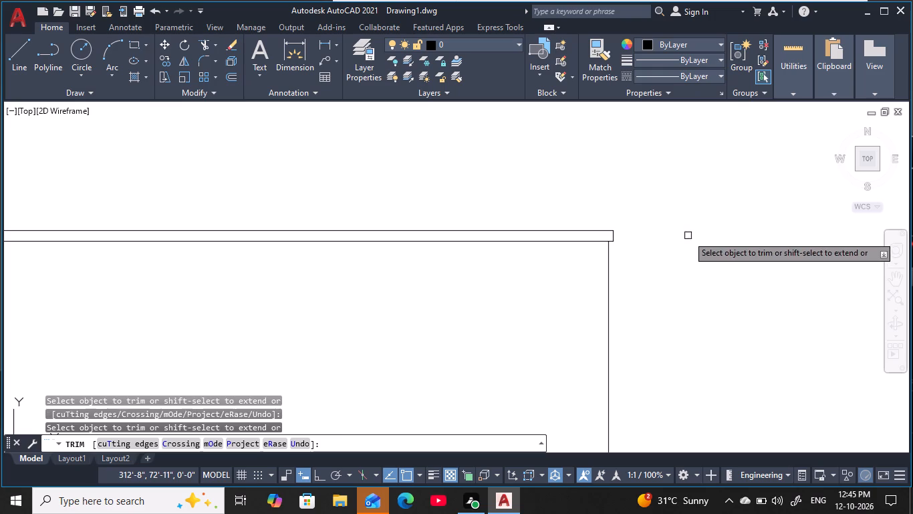
pyautogui.scroll(-4, 654, 311)
pyautogui.moveTo(654, 310); pyautogui.dragTo(606, 213, button='middle')
pyautogui.scroll(2, 604, 242)
pyautogui.moveTo(646, 294); pyautogui.dragTo(625, 268, button='middle')
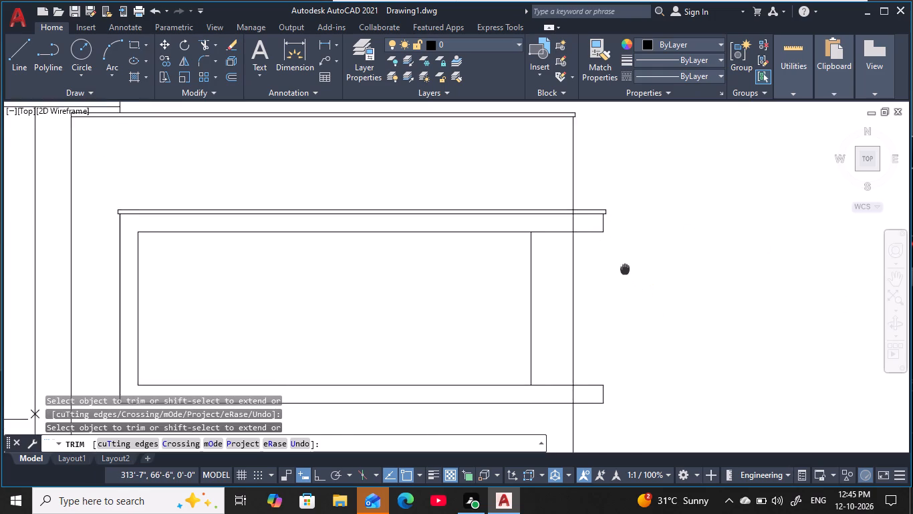
pyautogui.moveTo(625, 268); pyautogui.dragTo(623, 269, button='middle')
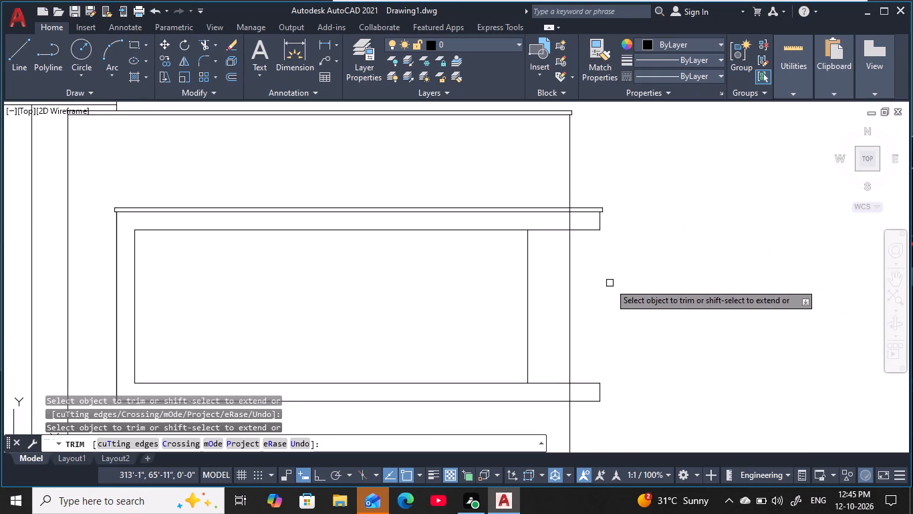
pyautogui.moveTo(607, 317); pyautogui.dragTo(605, 252, button='middle')
pyautogui.scroll(-1, 602, 260)
pyautogui.moveTo(602, 267); pyautogui.dragTo(604, 244, button='middle')
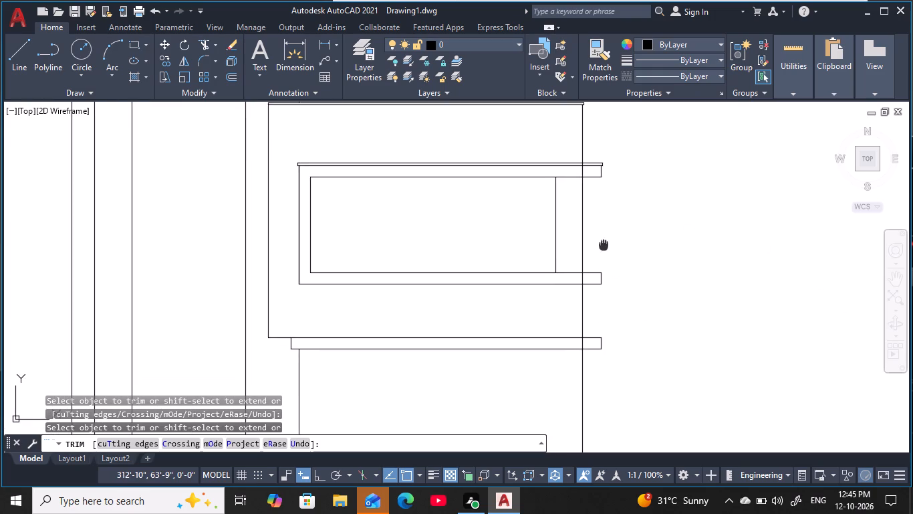
pyautogui.moveTo(604, 244); pyautogui.dragTo(610, 276, button='middle')
pyautogui.press('Escape')
pyautogui.press('Escape')
pyautogui.press('Escape')
pyautogui.press('Escape')
pyautogui.press('Escape')
pyautogui.press('Escape')
pyautogui.press('Escape')
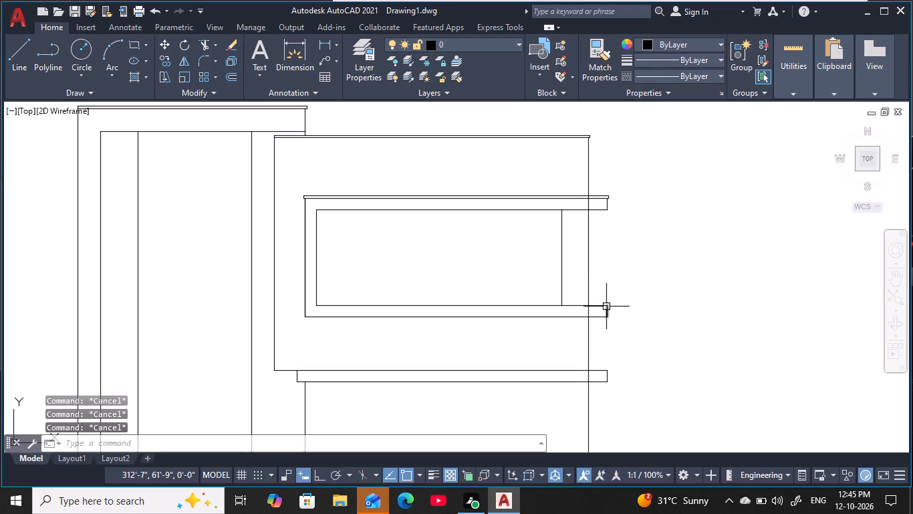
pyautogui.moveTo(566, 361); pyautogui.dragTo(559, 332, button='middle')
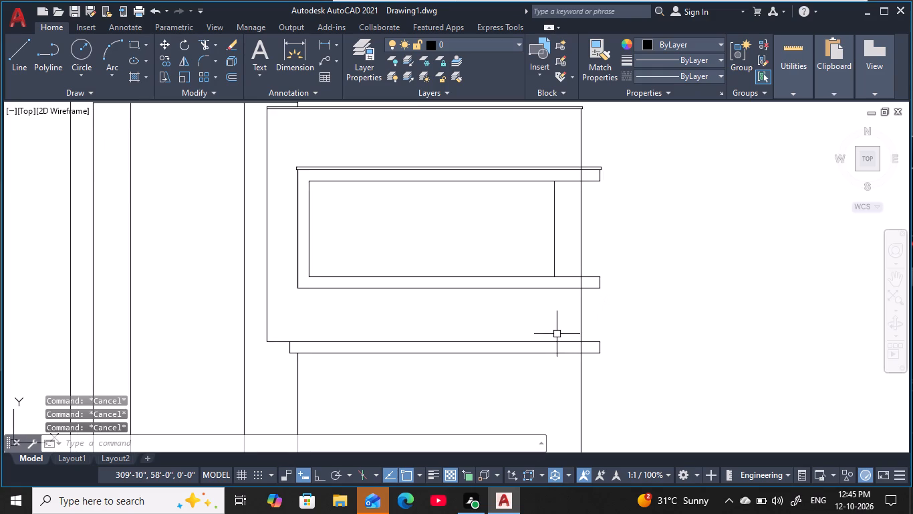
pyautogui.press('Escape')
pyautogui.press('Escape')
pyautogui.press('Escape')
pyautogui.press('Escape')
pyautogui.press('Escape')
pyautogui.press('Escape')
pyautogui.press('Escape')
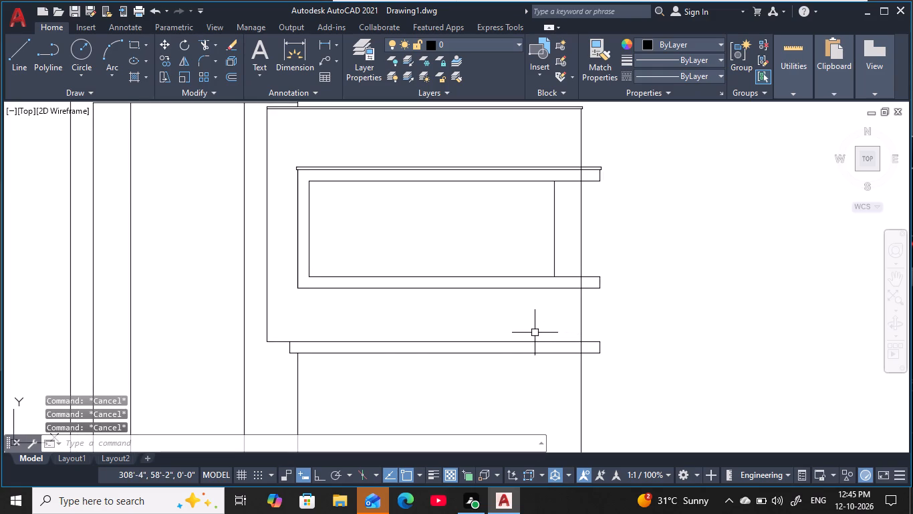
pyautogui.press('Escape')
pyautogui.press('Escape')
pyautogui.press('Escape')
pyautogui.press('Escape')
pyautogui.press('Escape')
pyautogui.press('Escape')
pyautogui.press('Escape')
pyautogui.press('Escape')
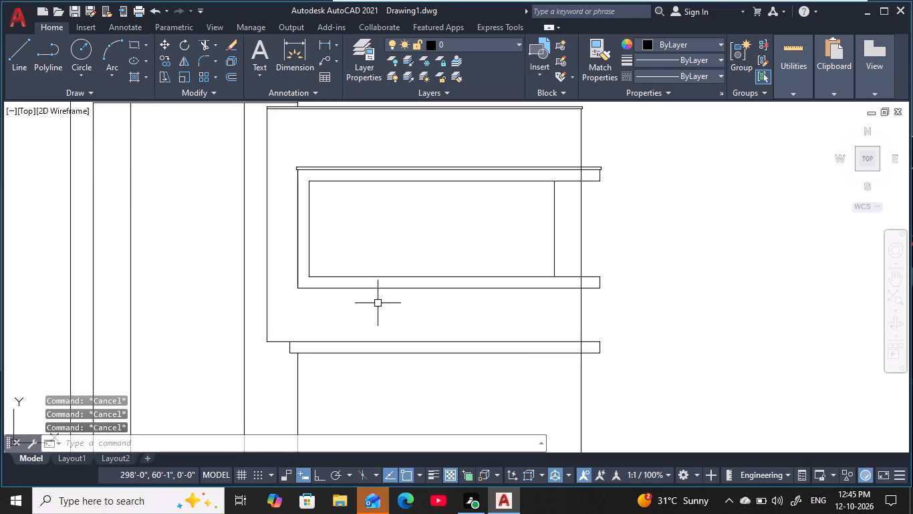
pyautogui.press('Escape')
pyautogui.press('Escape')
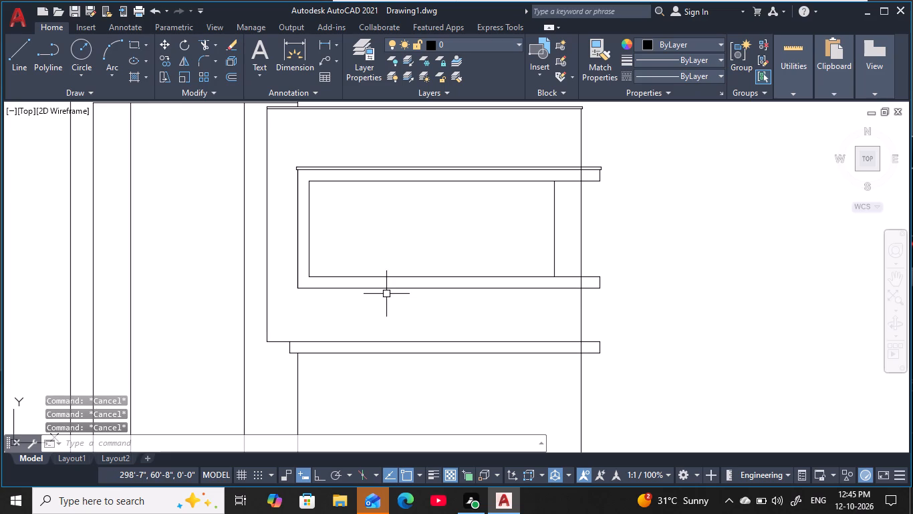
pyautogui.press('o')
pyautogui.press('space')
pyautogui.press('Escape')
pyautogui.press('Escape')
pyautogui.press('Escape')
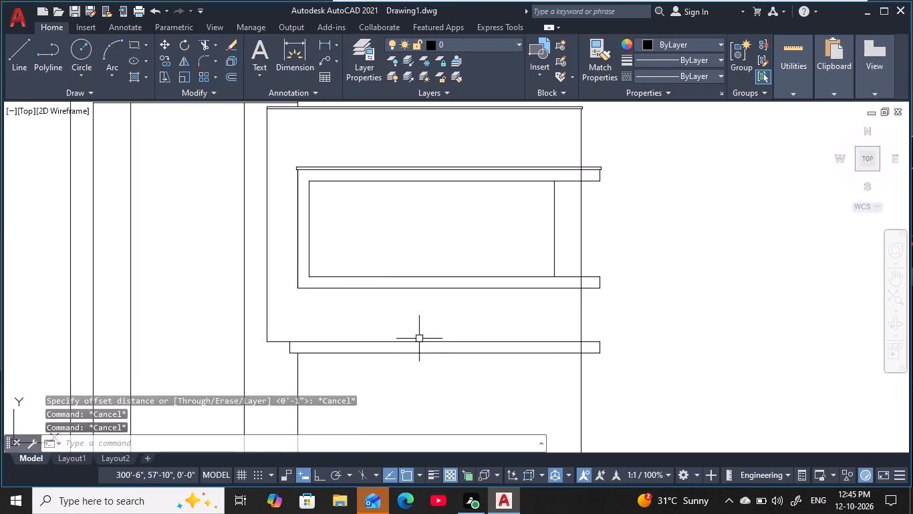
# Start an Offset with a distance of 2' near the lower horizontal wall strip.
pyautogui.moveTo(422, 331); pyautogui.dragTo(430, 226, button='middle')
pyautogui.scroll(-1, 411, 292)
pyautogui.scroll(1, 442, 230)
pyautogui.moveTo(442, 230); pyautogui.dragTo(442, 282, button='middle')
pyautogui.press('Escape')
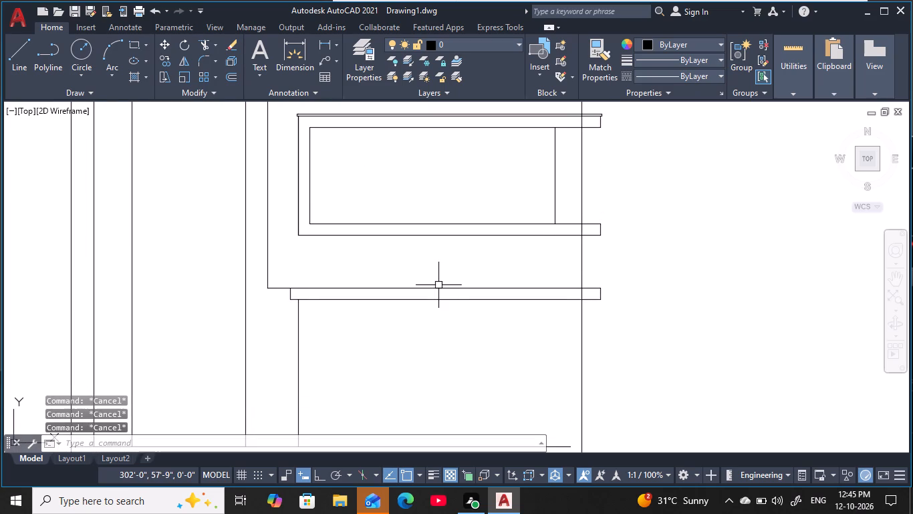
pyautogui.press('Escape')
pyautogui.press('Escape')
pyautogui.press('Escape')
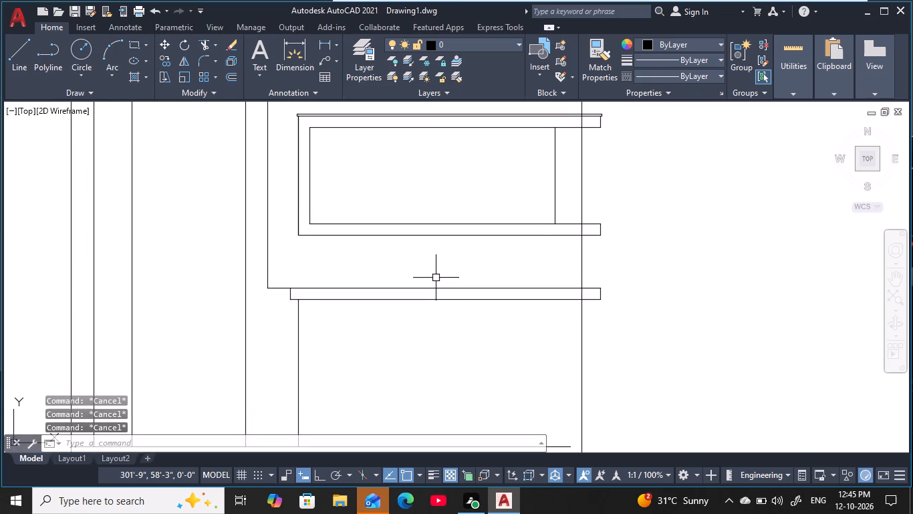
pyautogui.press('Escape')
pyautogui.scroll(2, 450, 288)
pyautogui.press('Escape')
pyautogui.press('Escape')
pyautogui.press('Escape')
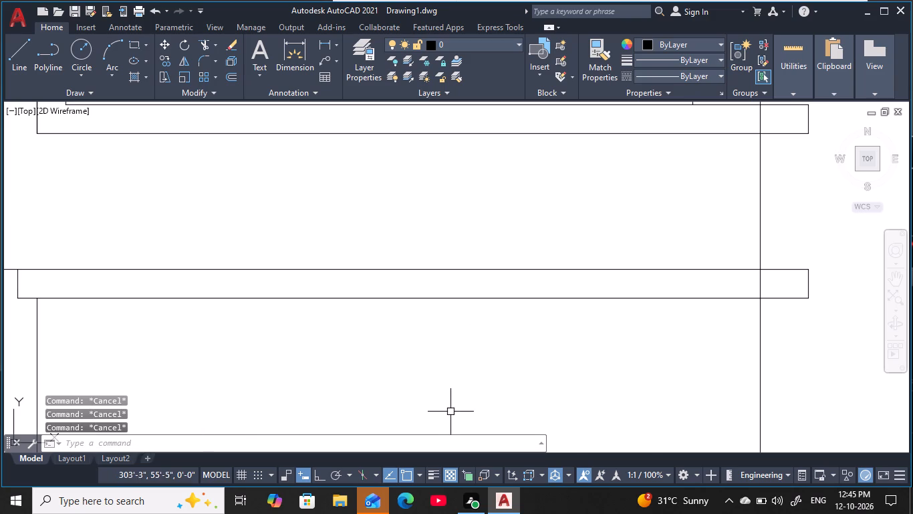
pyautogui.press('Escape')
pyautogui.write('o')
pyautogui.press('space')
pyautogui.press('2')
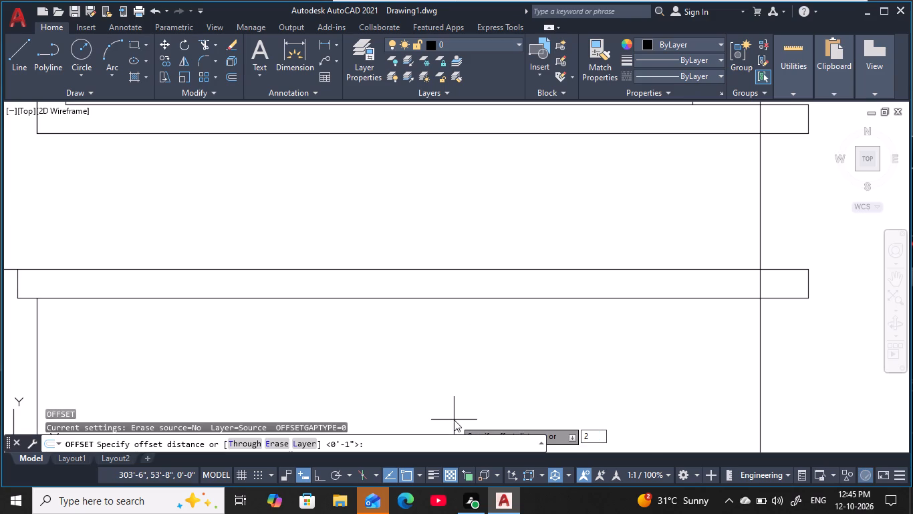
pyautogui.press("'")
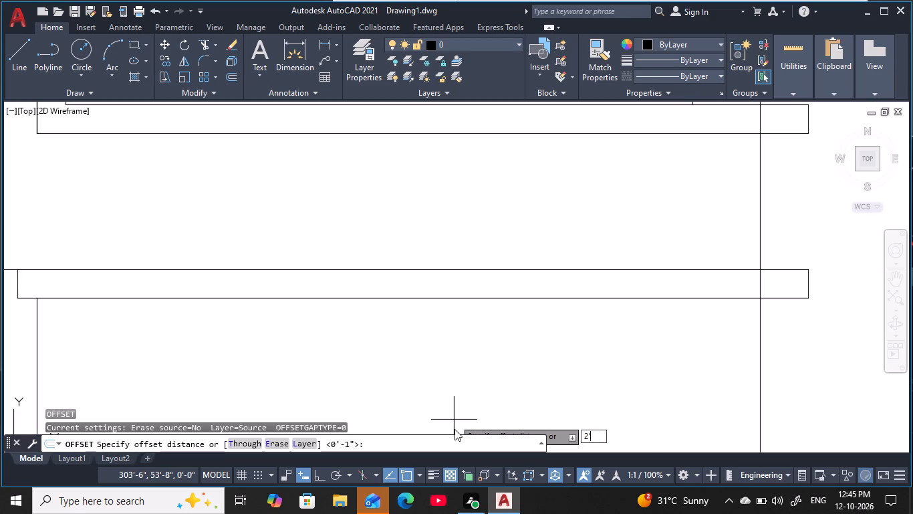
# Offset the lower wall strip's top horizontal line upward by 2'3".
pyautogui.press('3')
pyautogui.press('space')
pyautogui.scroll(-2, 501, 327)
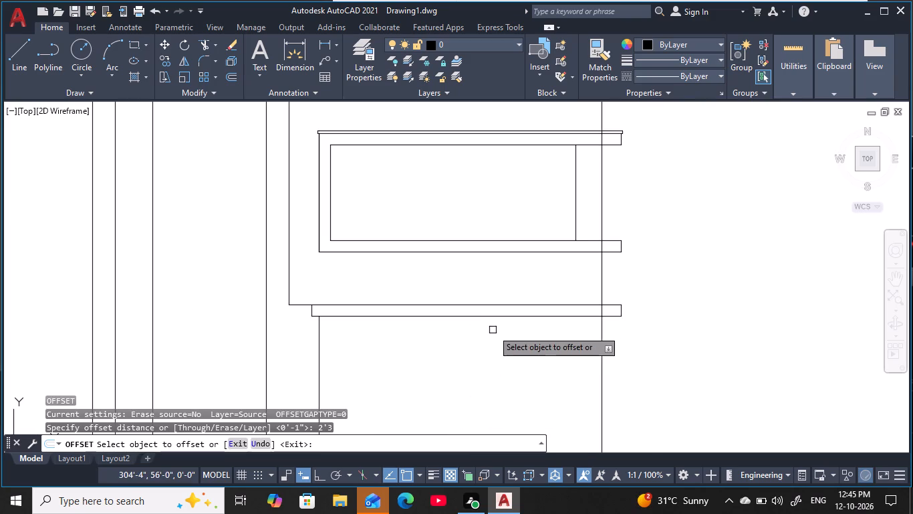
pyautogui.click(501, 305)
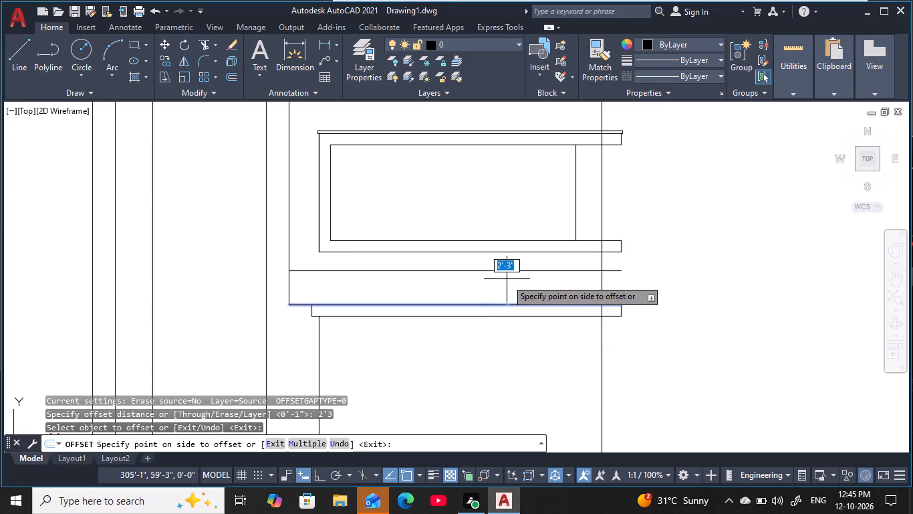
pyautogui.click(507, 263)
pyautogui.press('Escape')
pyautogui.press('Escape')
pyautogui.press('Escape')
pyautogui.press('Escape')
pyautogui.press('Escape')
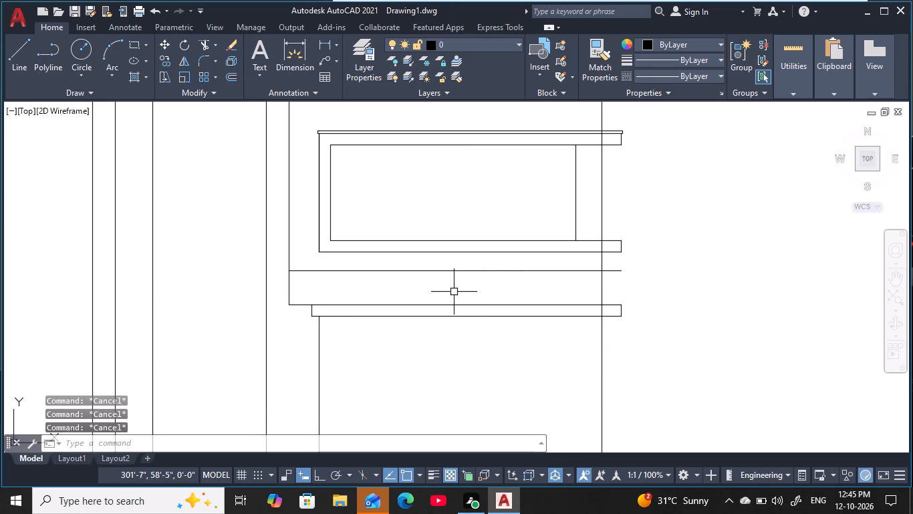
pyautogui.press('Escape')
pyautogui.press('Escape')
pyautogui.press('Escape')
pyautogui.press('Escape')
pyautogui.press('Escape')
pyautogui.press('Escape')
# Measure the thickness of the rectangular room's bottom wall strip with a linear dimension.
pyautogui.press('d')
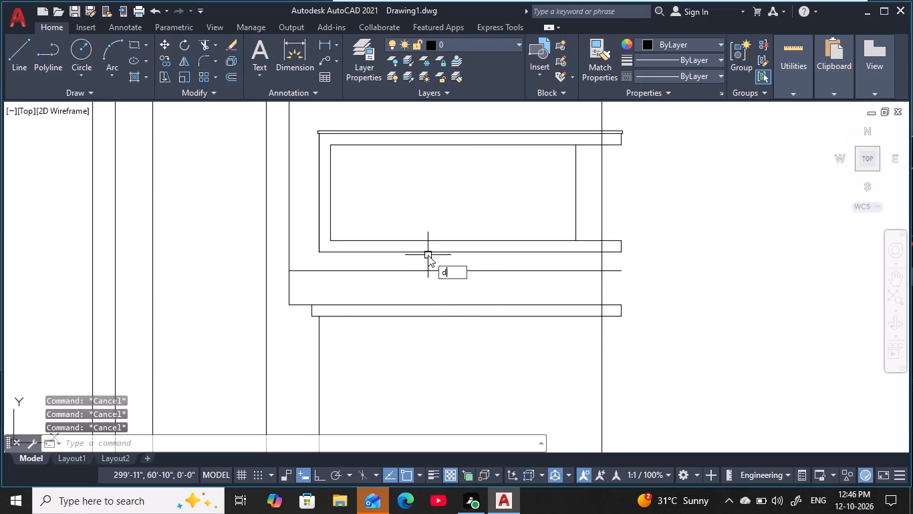
pyautogui.press('l')
pyautogui.press('i')
pyautogui.press('space')
pyautogui.click(418, 252)
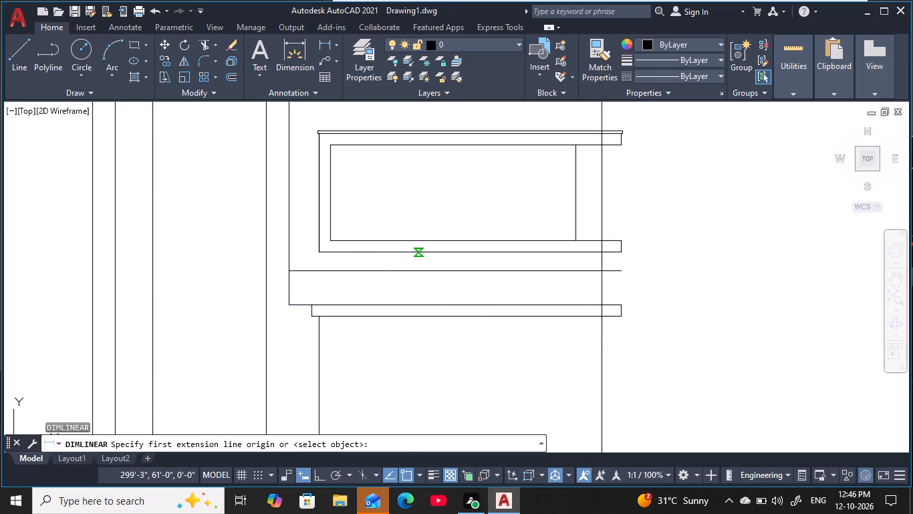
pyautogui.click(410, 240)
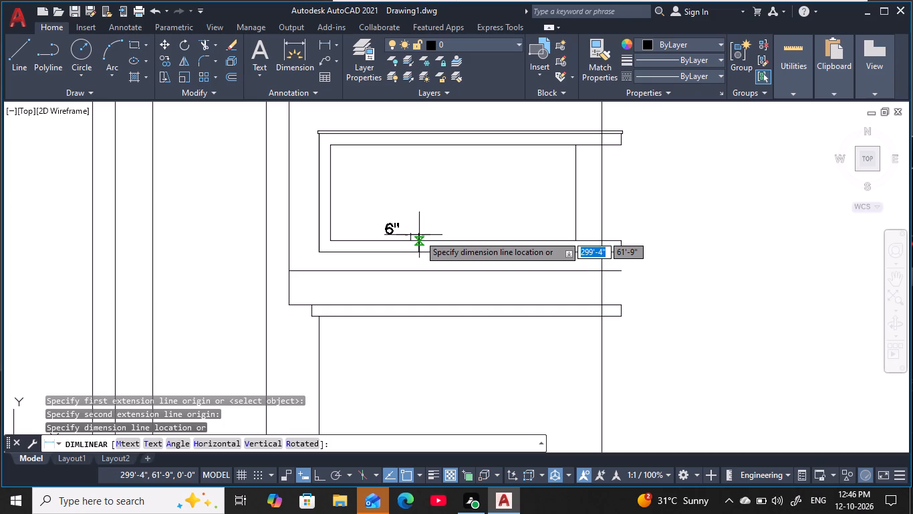
pyautogui.press('Escape')
pyautogui.press('Escape')
pyautogui.press('Escape')
pyautogui.press('Escape')
pyautogui.press('Escape')
pyautogui.press('Escape')
# Offset the new horizontal line below the rectangular room upward by 9" to form a wall strip.
pyautogui.press('o')
pyautogui.press('space')
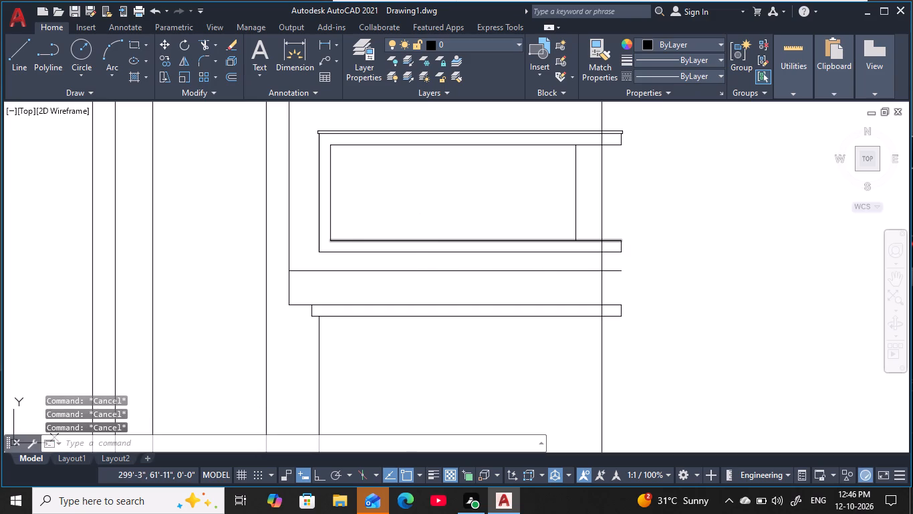
pyautogui.write('9')
pyautogui.press('space')
pyautogui.click(425, 271)
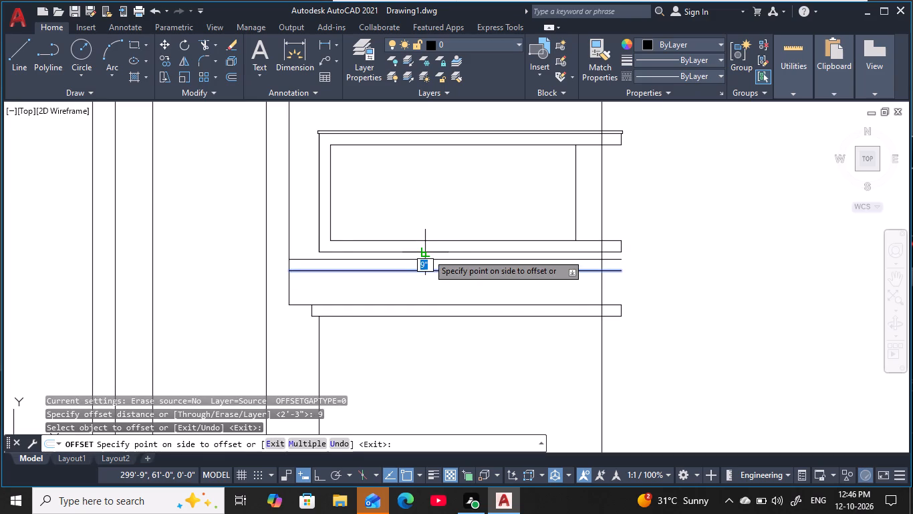
pyautogui.click(428, 254)
pyautogui.press('Escape')
pyautogui.press('Escape')
pyautogui.press('Escape')
pyautogui.press('Escape')
pyautogui.press('Escape')
pyautogui.press('Escape')
pyautogui.press('Escape')
pyautogui.press('Escape')
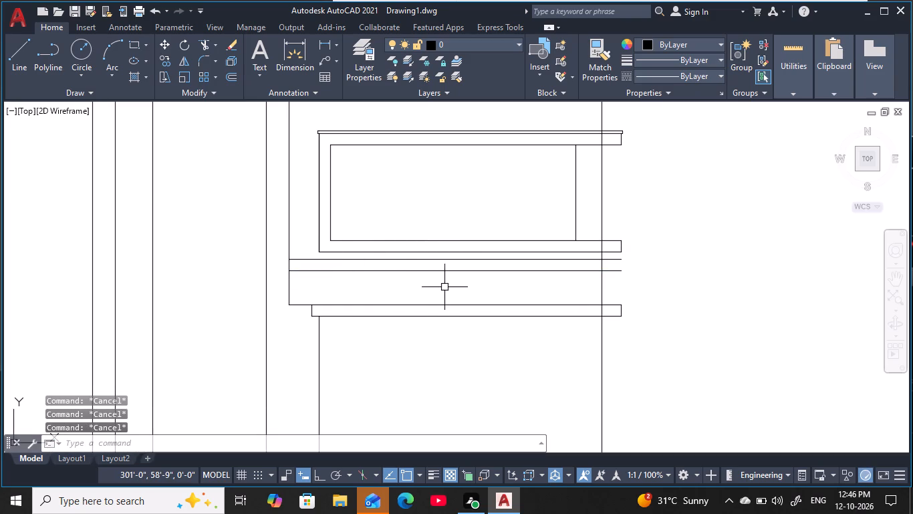
pyautogui.press('Escape')
pyautogui.press('Escape')
pyautogui.moveTo(448, 290); pyautogui.dragTo(446, 297, button='middle')
pyautogui.press('Escape')
pyautogui.press('Escape')
pyautogui.press('Escape')
pyautogui.press('Escape')
pyautogui.press('Escape')
pyautogui.press('Escape')
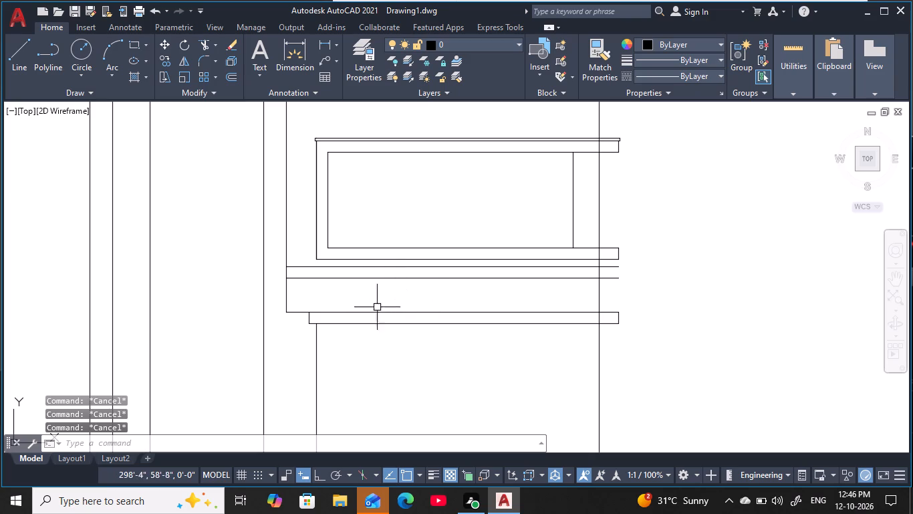
pyautogui.press('Escape')
pyautogui.press('Escape')
pyautogui.press('Escape')
pyautogui.press('Escape')
pyautogui.press('Escape')
pyautogui.press('Escape')
pyautogui.press('Escape')
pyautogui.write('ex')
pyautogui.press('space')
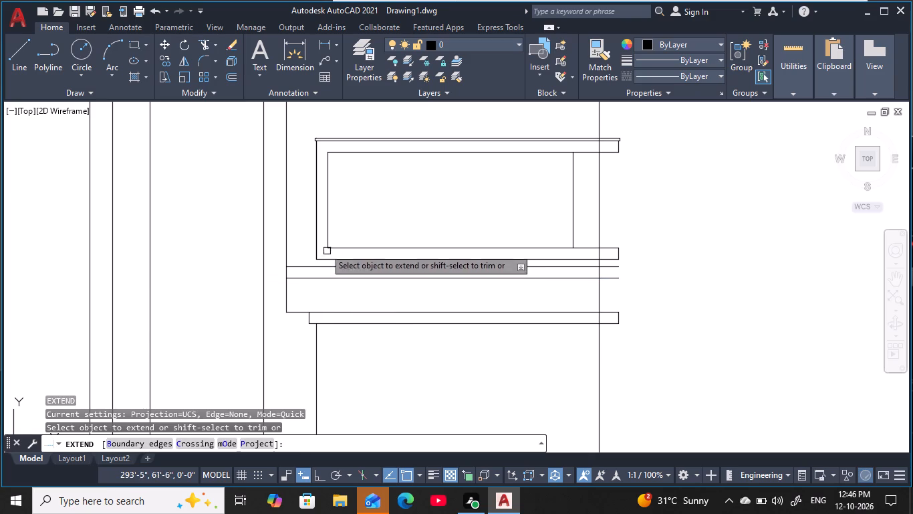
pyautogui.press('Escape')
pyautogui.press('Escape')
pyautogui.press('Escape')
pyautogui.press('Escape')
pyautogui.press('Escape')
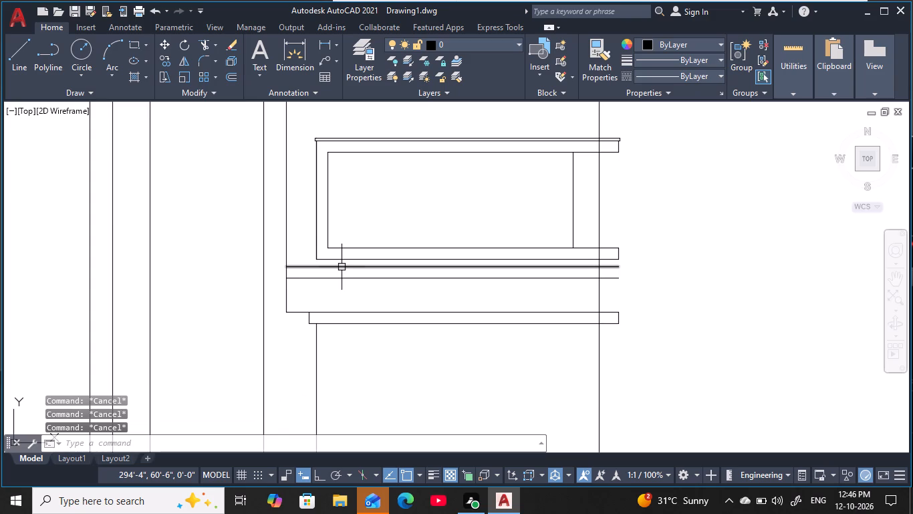
# Fillet the room's outer left wall line with the lower line of the new strip, using zero radius, to form a square corner.
pyautogui.write('f')
pyautogui.press('space')
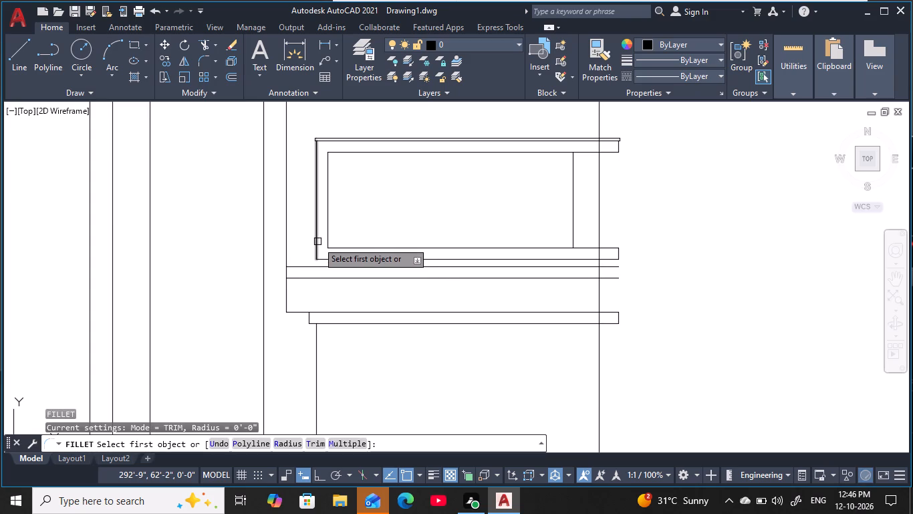
pyautogui.click(317, 242)
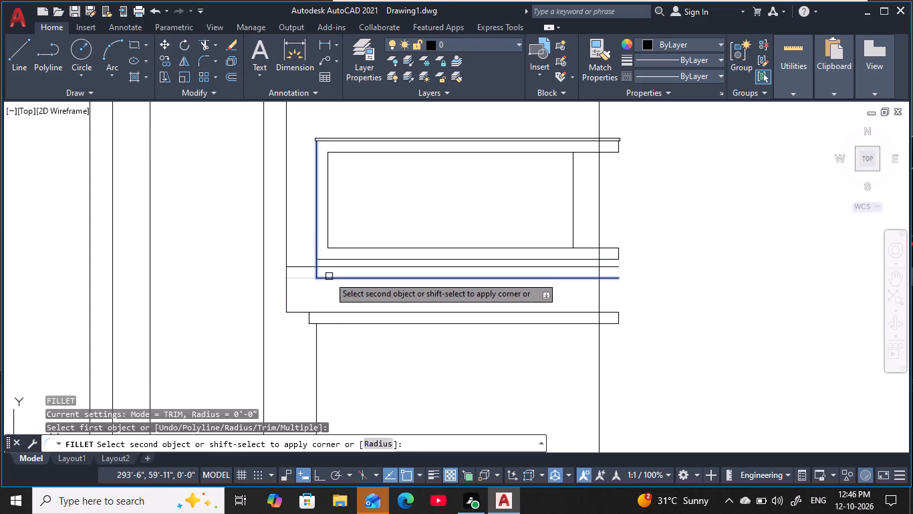
pyautogui.click(329, 276)
pyautogui.press('Escape')
pyautogui.press('Escape')
pyautogui.press('Escape')
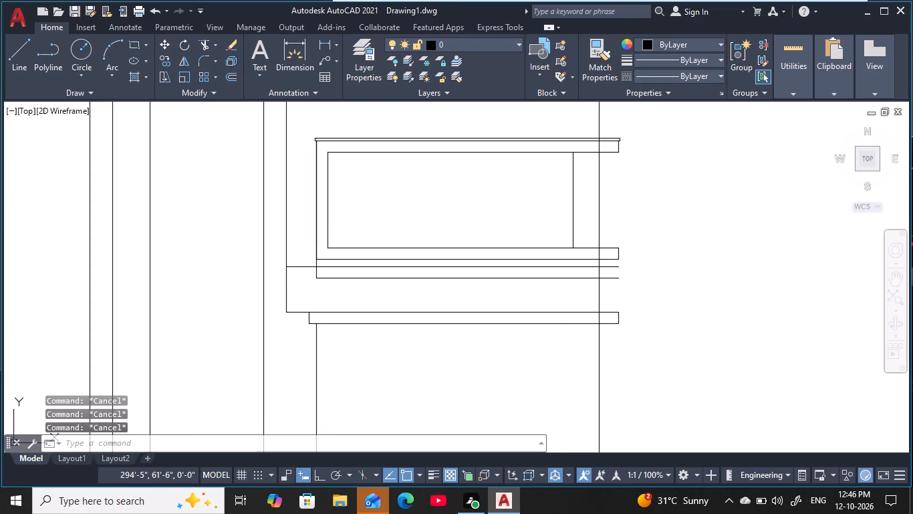
pyautogui.press('Escape')
pyautogui.press('Escape')
# Fillet the room's inner left wall line with the upper line of the new strip to form a square corner.
pyautogui.write('f')
pyautogui.press('space')
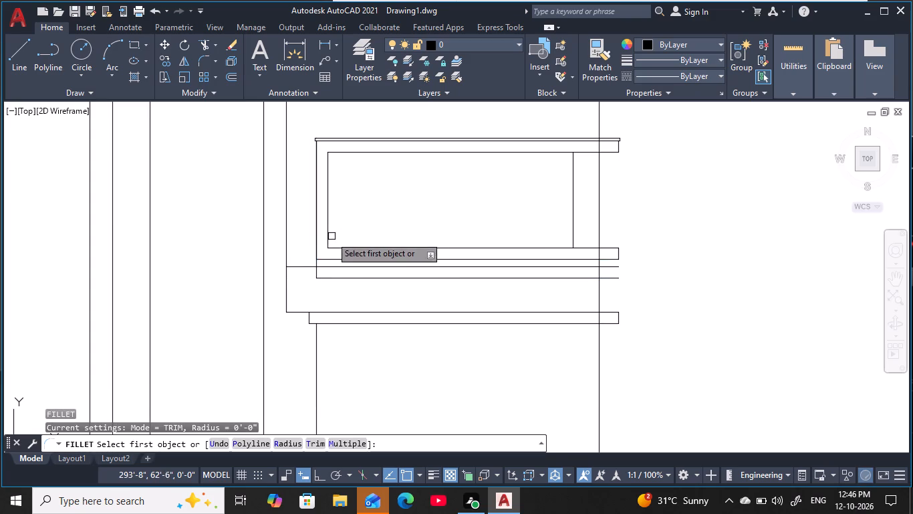
pyautogui.click(328, 235)
pyautogui.click(343, 266)
pyautogui.press('Escape')
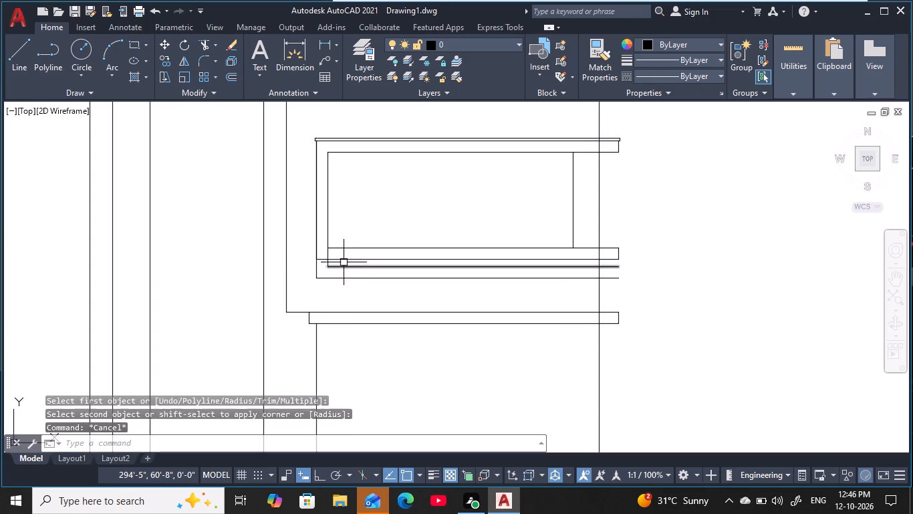
pyautogui.press('Escape')
pyautogui.press('Escape')
pyautogui.press('Escape')
pyautogui.press('Escape')
pyautogui.press('Escape')
pyautogui.press('Escape')
# Erase the two horizontal lines of the room's old bottom wall strip above the new one.
pyautogui.click(358, 260)
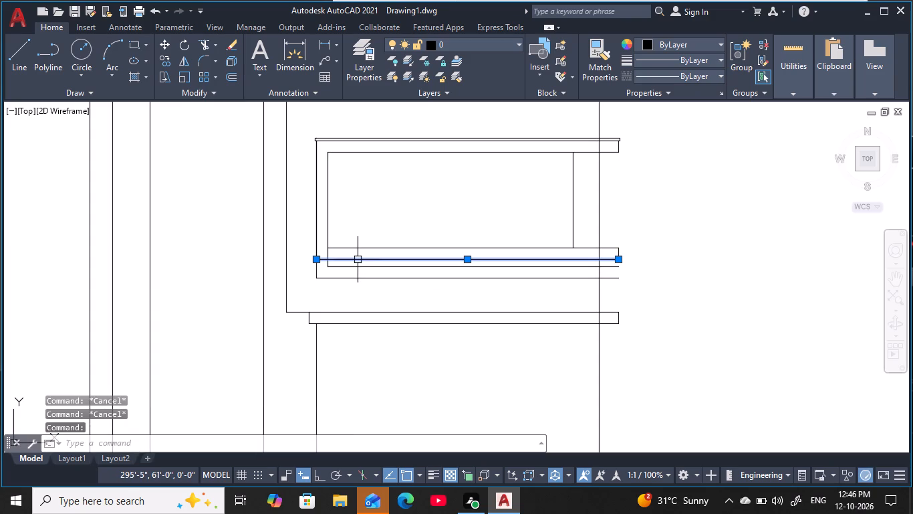
pyautogui.write('e')
pyautogui.press('space')
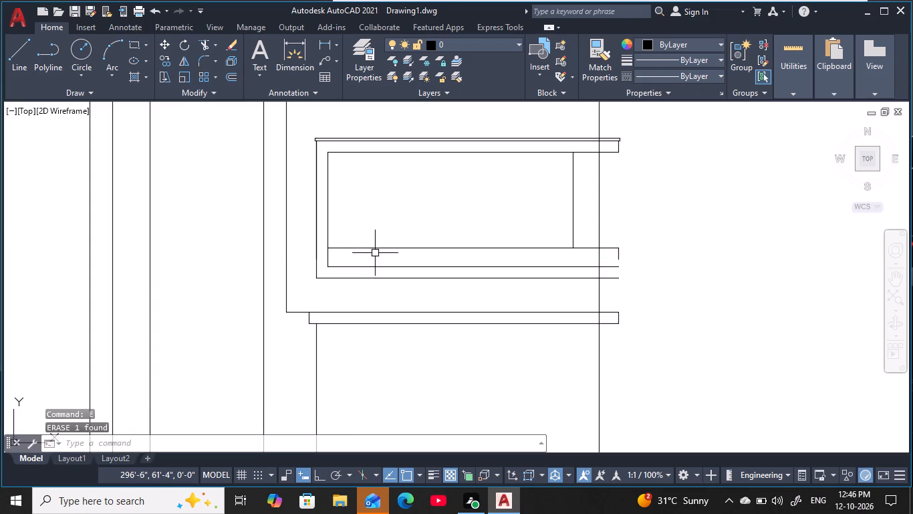
pyautogui.click(376, 248)
pyautogui.write('e')
pyautogui.press('space')
pyautogui.press('Escape')
pyautogui.press('Escape')
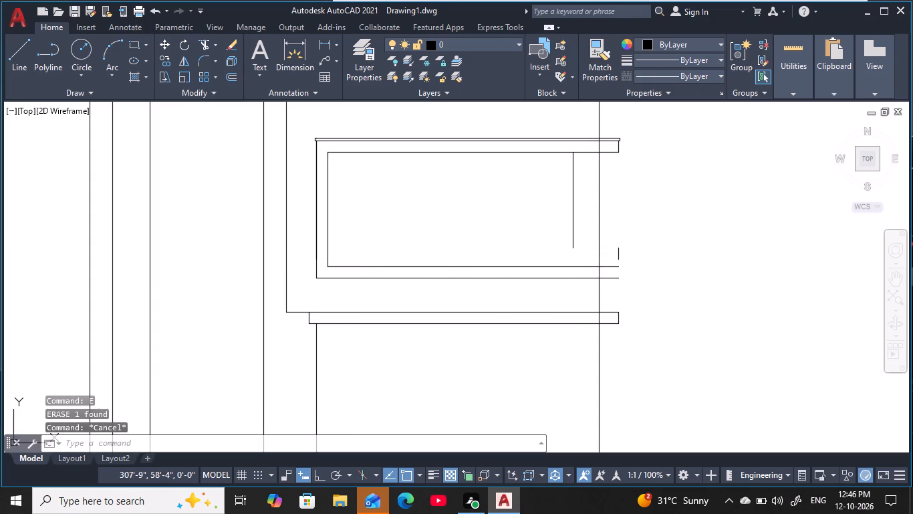
pyautogui.press('Escape')
pyautogui.press('Escape')
pyautogui.press('Escape')
pyautogui.press('Escape')
pyautogui.press('Escape')
pyautogui.press('Escape')
pyautogui.press('Escape')
pyautogui.press('Escape')
pyautogui.press('Escape')
pyautogui.press('Escape')
pyautogui.press('Escape')
pyautogui.press('Escape')
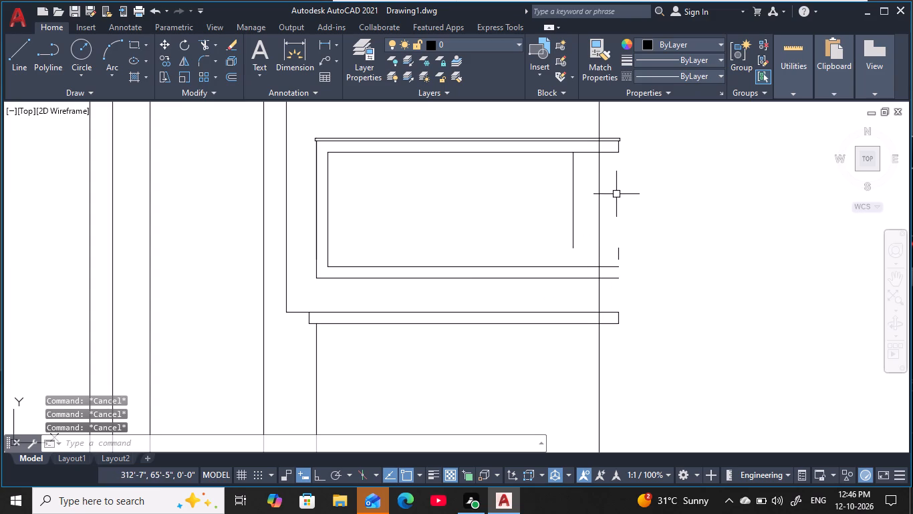
# Draw a short vertical line closing the right end of the room's new bottom wall strip.
pyautogui.press('l')
pyautogui.press('space')
pyautogui.scroll(2, 612, 268)
pyautogui.scroll(-2, 620, 258)
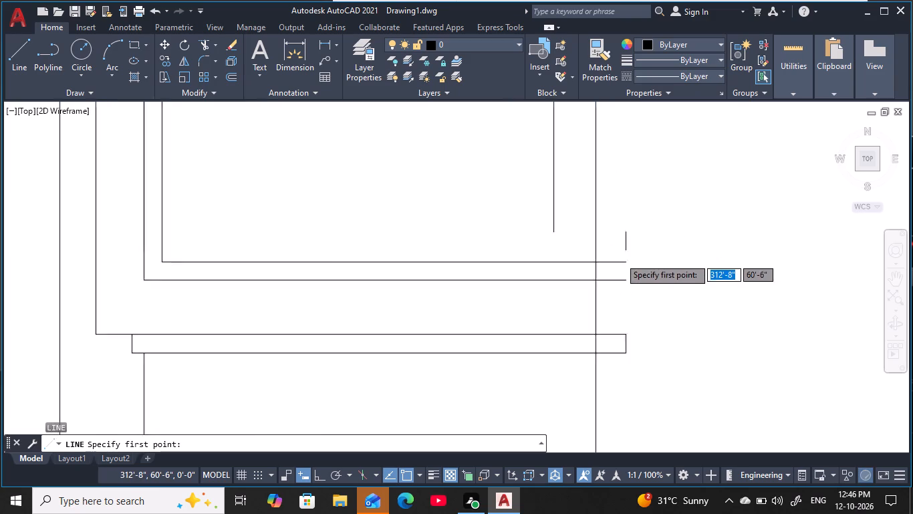
pyautogui.moveTo(619, 258); pyautogui.dragTo(609, 274, button='middle')
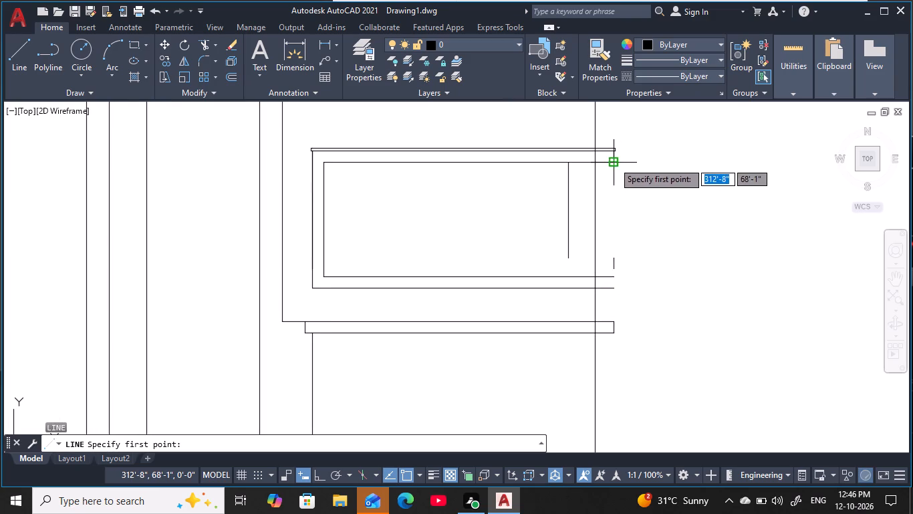
pyautogui.click(615, 285)
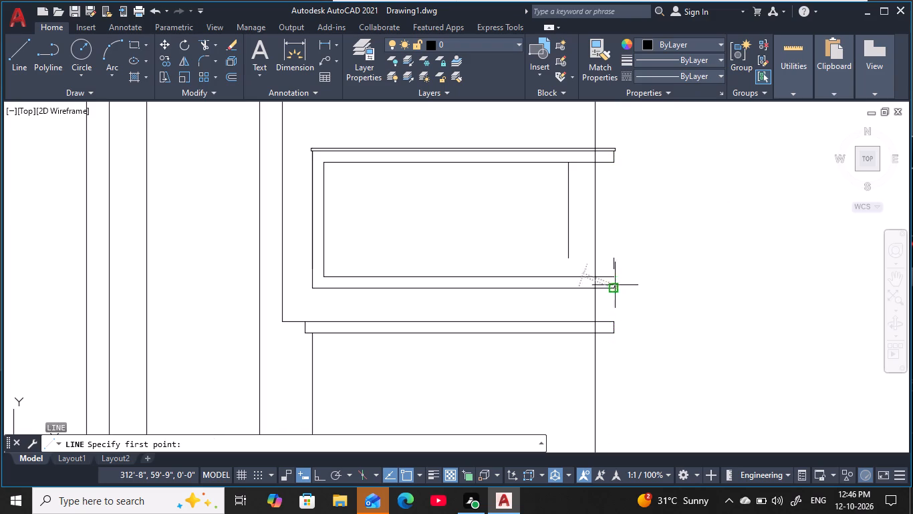
pyautogui.click(614, 274)
pyautogui.press('Escape')
pyautogui.press('Escape')
pyautogui.press('Escape')
pyautogui.press('Escape')
pyautogui.press('Escape')
pyautogui.press('Escape')
pyautogui.press('Escape')
pyautogui.press('Escape')
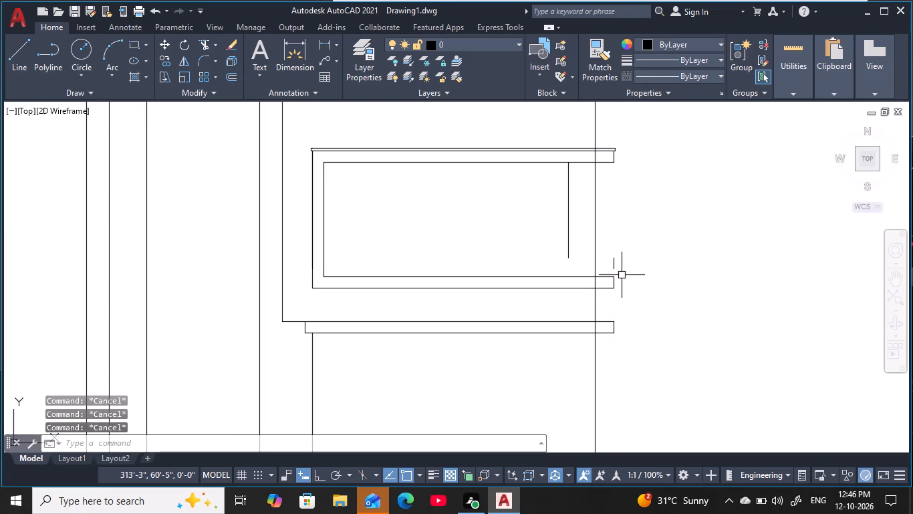
pyautogui.press('Escape')
pyautogui.press('Escape')
pyautogui.press('Escape')
pyautogui.press('Escape')
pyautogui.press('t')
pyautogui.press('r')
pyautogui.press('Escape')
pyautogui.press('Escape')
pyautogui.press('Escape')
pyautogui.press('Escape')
# Extend the room's inner right vertical line down to the upper line of the new bottom strip.
pyautogui.press('e')
pyautogui.write('x')
pyautogui.press('space')
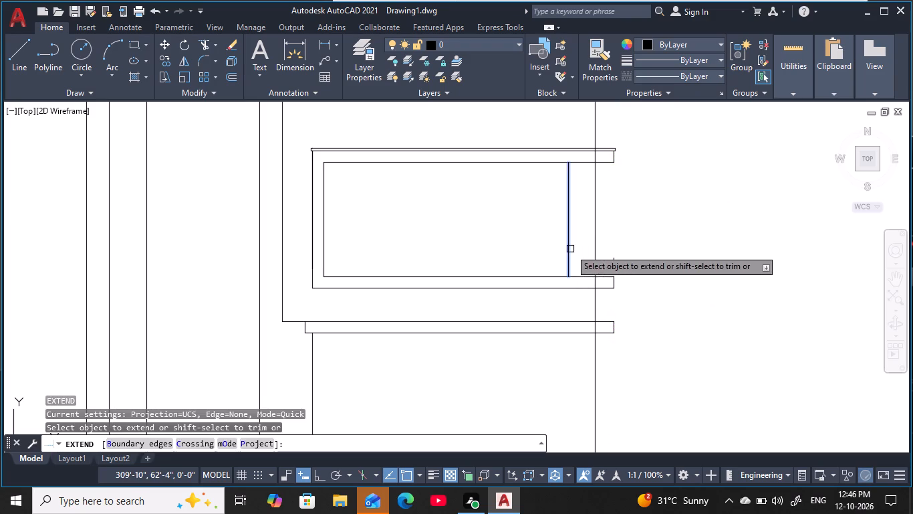
pyautogui.click(569, 249)
pyautogui.press('Escape')
pyautogui.press('Escape')
pyautogui.press('Escape')
# Erase the detached vertical stub above the right end of the new bottom strip.
pyautogui.click(614, 264)
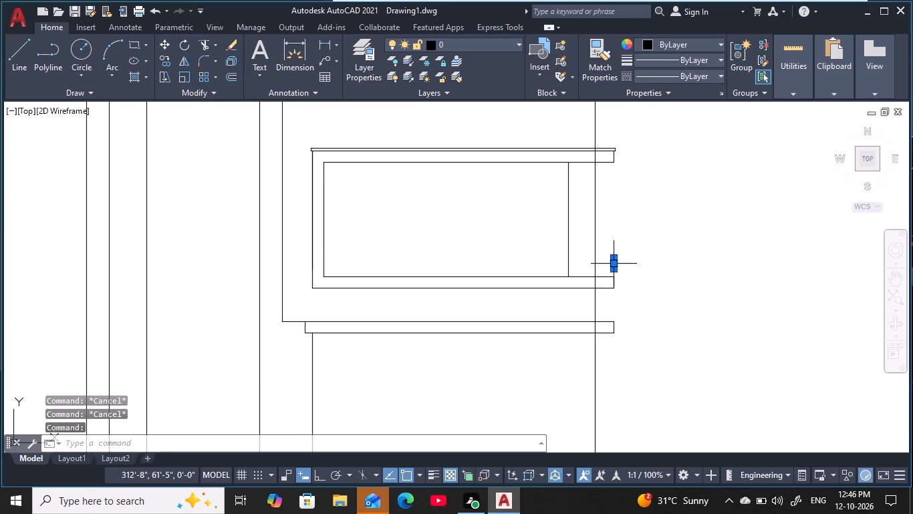
pyautogui.write('e')
pyautogui.press('space')
pyautogui.press('Escape')
pyautogui.press('Escape')
pyautogui.press('Escape')
pyautogui.press('Escape')
pyautogui.press('Escape')
pyautogui.press('Escape')
pyautogui.press('Escape')
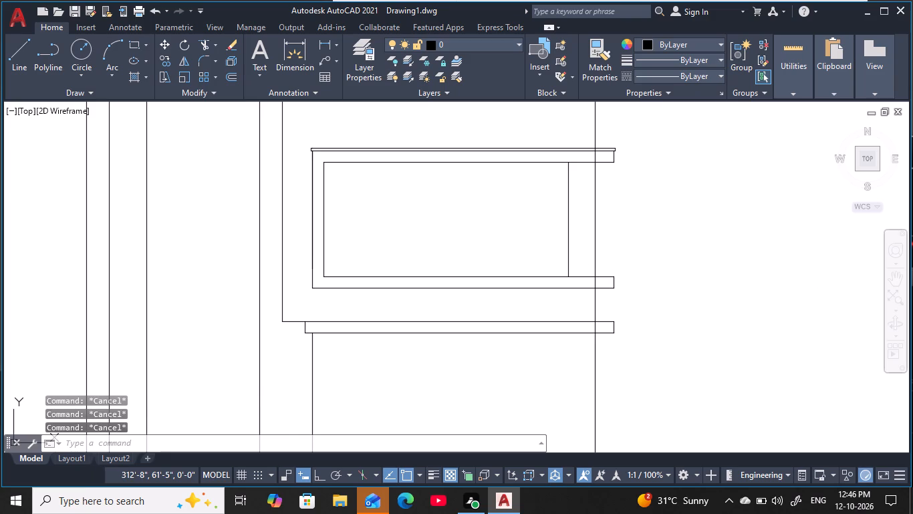
pyautogui.press('Escape')
pyautogui.press('Escape')
pyautogui.press('Escape')
pyautogui.press('Escape')
pyautogui.press('Escape')
# Offset the lower line of the room's bottom wall strip 3'6" upward into the room.
pyautogui.press('o')
pyautogui.press('space')
pyautogui.press('3')
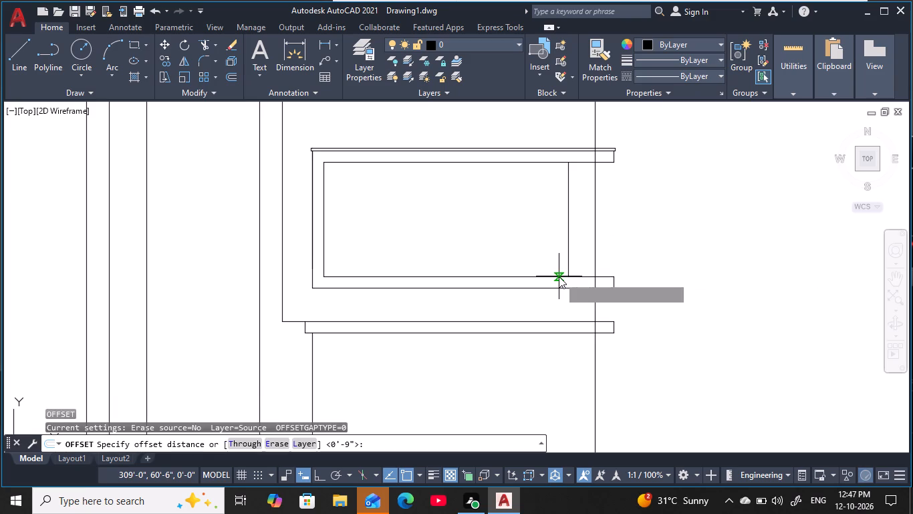
pyautogui.press("'")
pyautogui.press('6')
pyautogui.press('space')
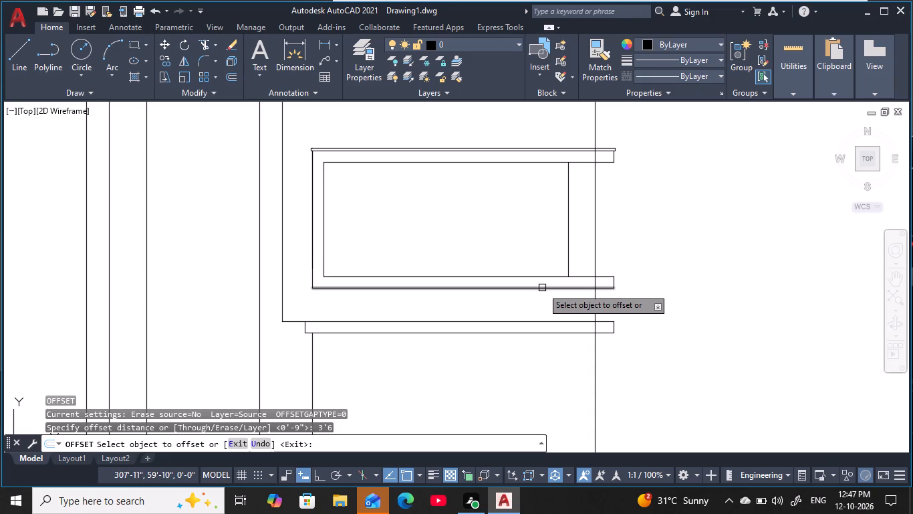
pyautogui.click(542, 288)
pyautogui.click(539, 232)
pyautogui.press('Escape')
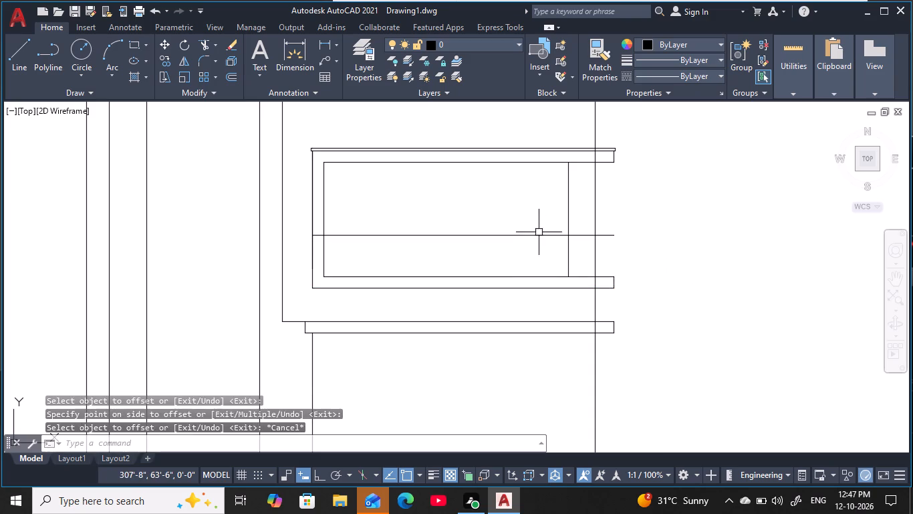
pyautogui.press('Escape')
pyautogui.press('Escape')
pyautogui.press('Escape')
pyautogui.press('Escape')
pyautogui.press('Escape')
pyautogui.press('Escape')
pyautogui.press('Escape')
pyautogui.press('Escape')
pyautogui.moveTo(505, 265); pyautogui.dragTo(515, 272, button='middle')
pyautogui.press('Escape')
pyautogui.press('Escape')
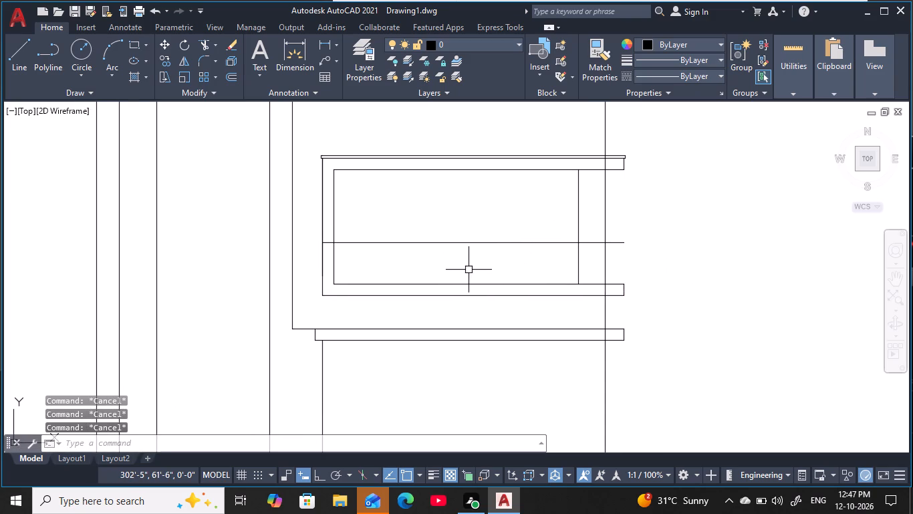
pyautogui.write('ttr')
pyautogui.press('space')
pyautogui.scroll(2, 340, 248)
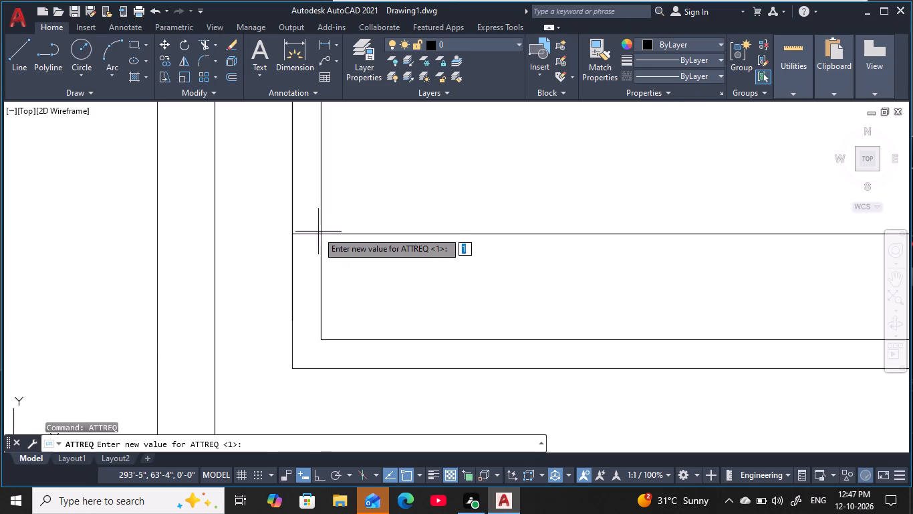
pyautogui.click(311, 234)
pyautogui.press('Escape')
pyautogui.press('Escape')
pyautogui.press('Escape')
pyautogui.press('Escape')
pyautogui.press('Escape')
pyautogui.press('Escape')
# Trim the new horizontal line's ends back to the room's inner left vertical line and the long right-hand vertical line.
pyautogui.press('t')
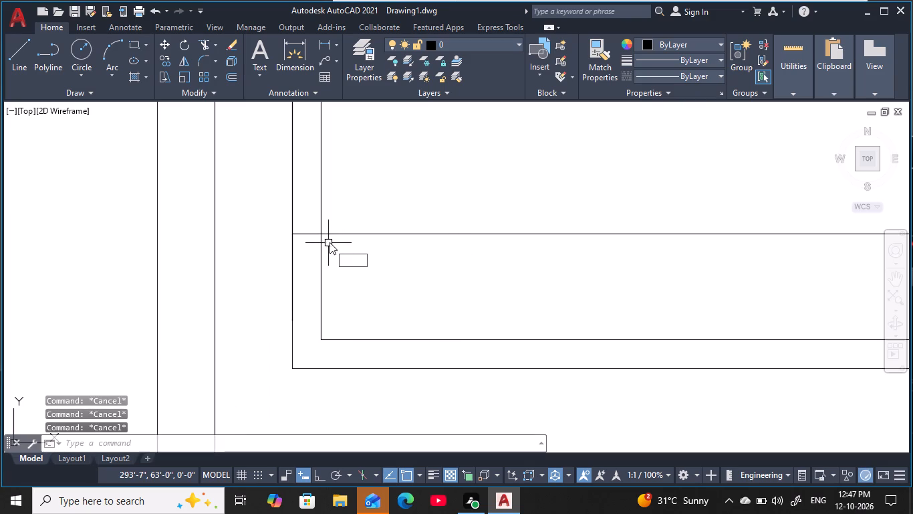
pyautogui.write('r')
pyautogui.press('space')
pyautogui.click(313, 242)
pyautogui.click(318, 216)
pyautogui.scroll(-3, 433, 288)
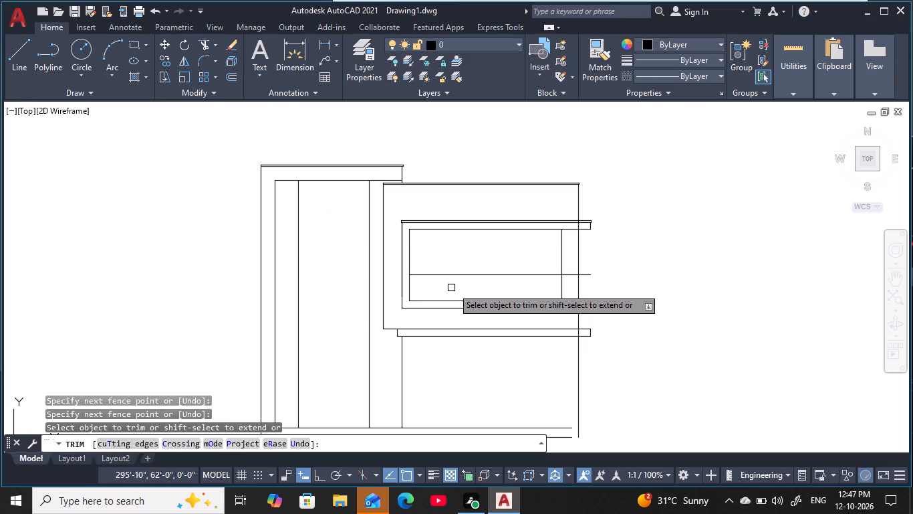
pyautogui.moveTo(428, 296); pyautogui.dragTo(354, 282, button='middle')
pyautogui.scroll(2, 517, 268)
pyautogui.click(505, 262)
pyautogui.click(504, 249)
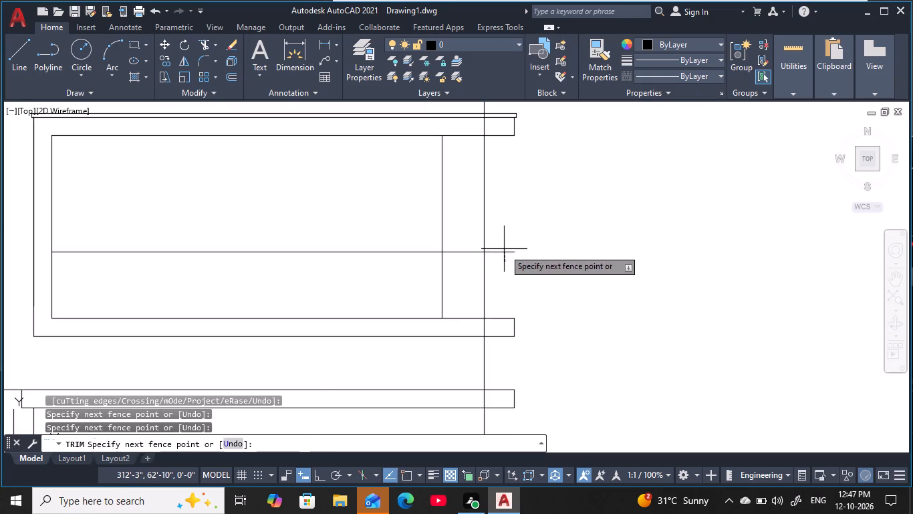
pyautogui.scroll(-1, 518, 268)
pyautogui.moveTo(517, 270); pyautogui.dragTo(524, 277, button='middle')
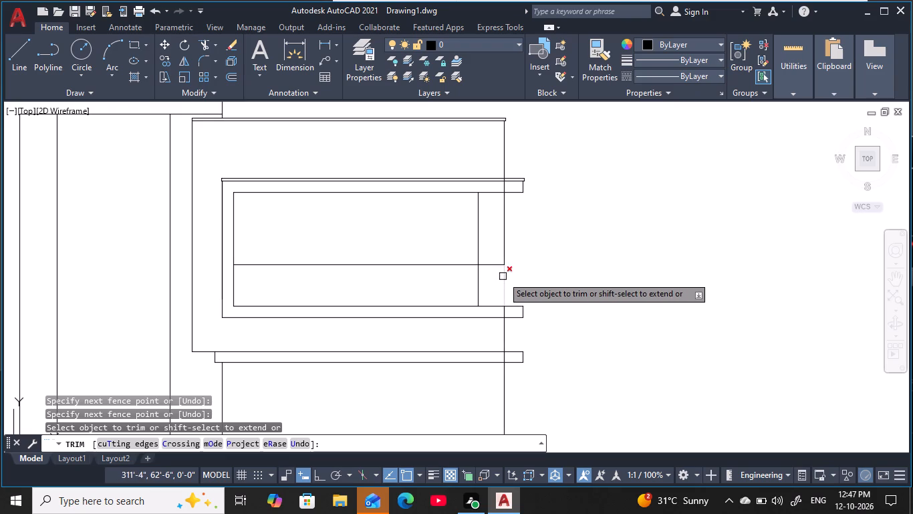
pyautogui.press('Escape')
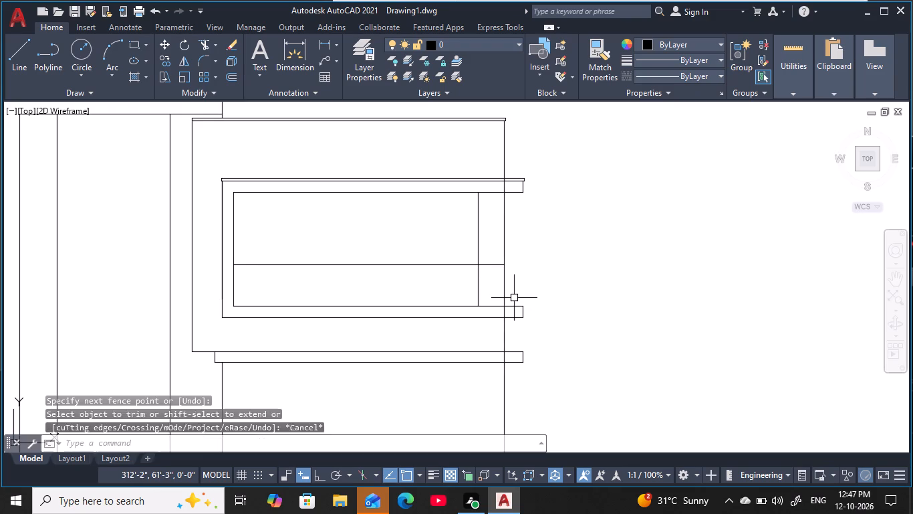
pyautogui.press('Escape')
pyautogui.press('Escape')
pyautogui.press('Escape')
pyautogui.press('Escape')
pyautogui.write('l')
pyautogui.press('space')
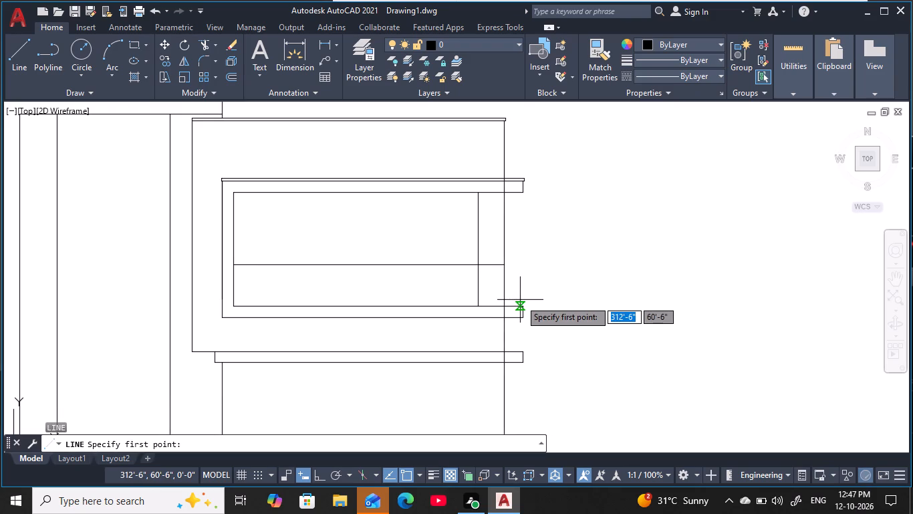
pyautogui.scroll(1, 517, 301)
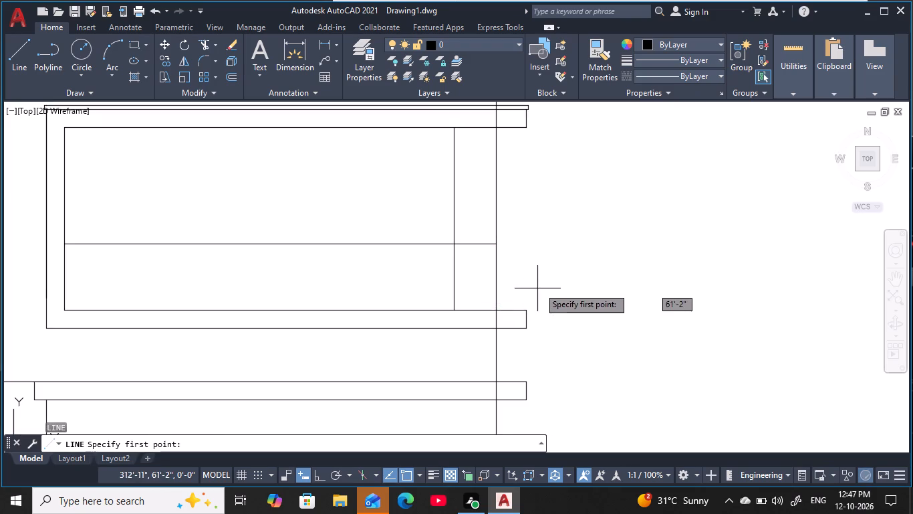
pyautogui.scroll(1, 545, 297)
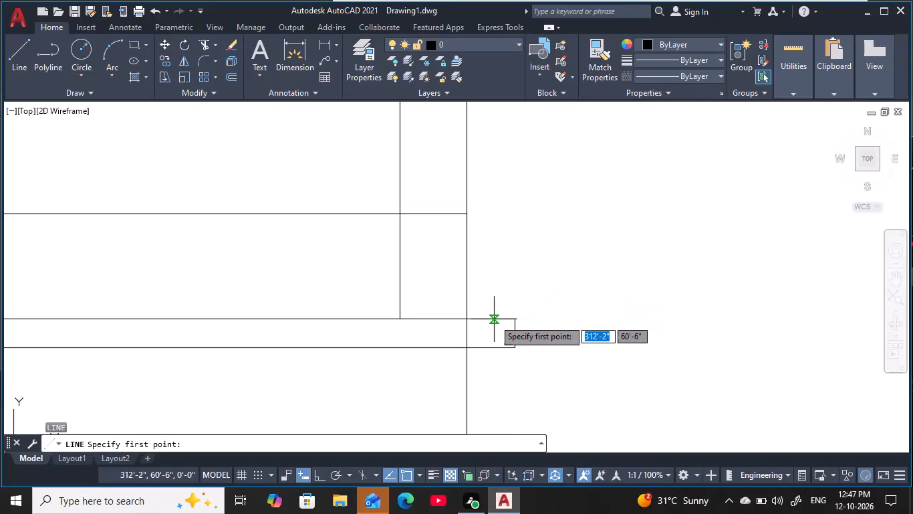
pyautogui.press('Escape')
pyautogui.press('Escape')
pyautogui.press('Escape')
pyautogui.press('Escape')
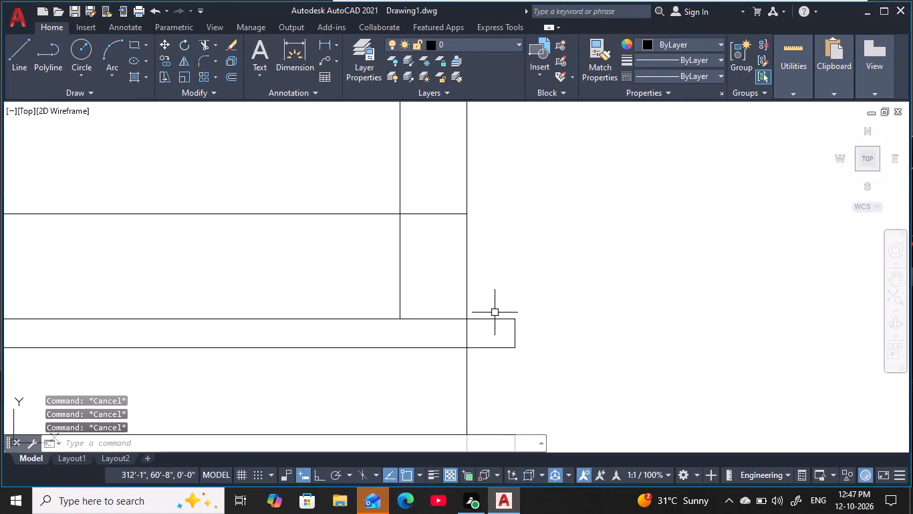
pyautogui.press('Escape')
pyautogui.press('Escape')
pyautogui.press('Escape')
# Offset the long right-hand vertical line 9" outward to the right.
pyautogui.press('o')
pyautogui.press('space')
pyautogui.write('9')
pyautogui.press('space')
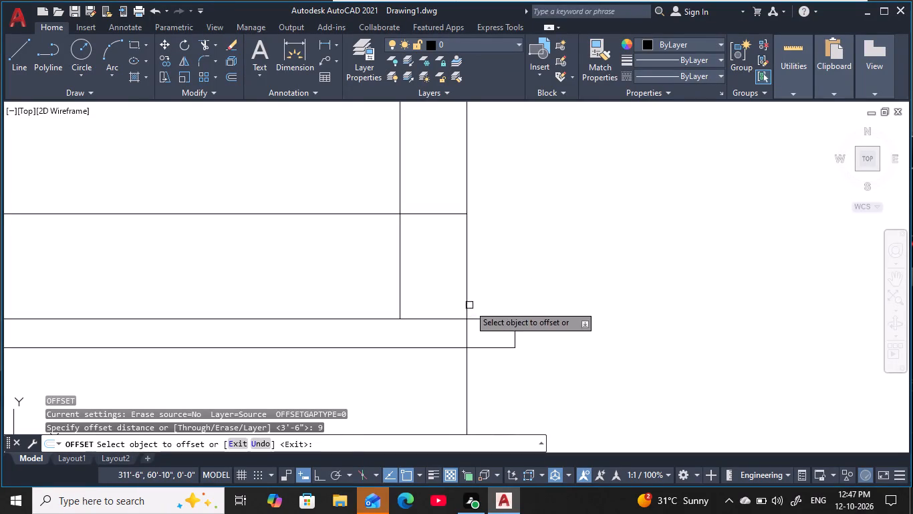
pyautogui.click(467, 303)
pyautogui.click(534, 296)
pyautogui.press('Escape')
pyautogui.press('Escape')
pyautogui.press('Escape')
pyautogui.scroll(-1, 523, 283)
pyautogui.moveTo(523, 288); pyautogui.dragTo(530, 336, button='middle')
pyautogui.scroll(-1, 530, 336)
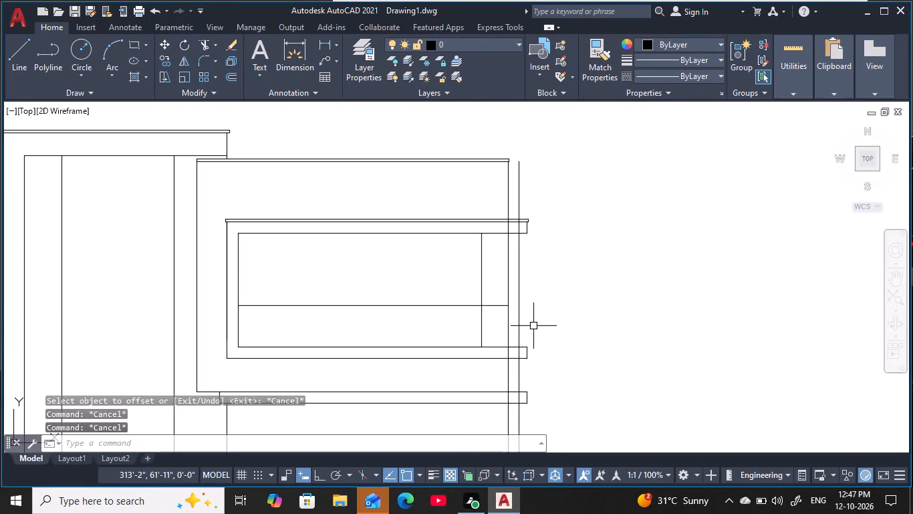
pyautogui.press('Escape')
pyautogui.press('Escape')
pyautogui.press('Escape')
pyautogui.press('Escape')
# Fillet the room's new horizontal line with the offset vertical line into a square corner, keeping the vertical's lower part.
pyautogui.press('f')
pyautogui.press('space')
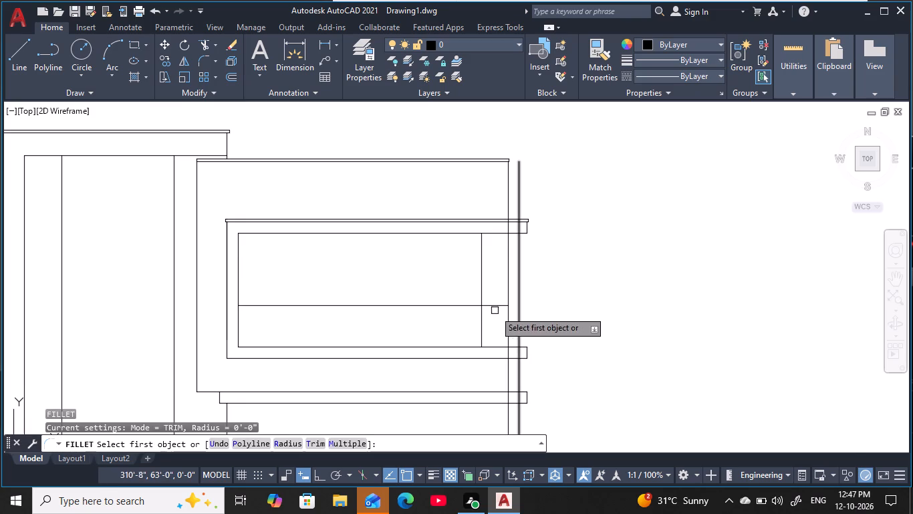
pyautogui.click(497, 305)
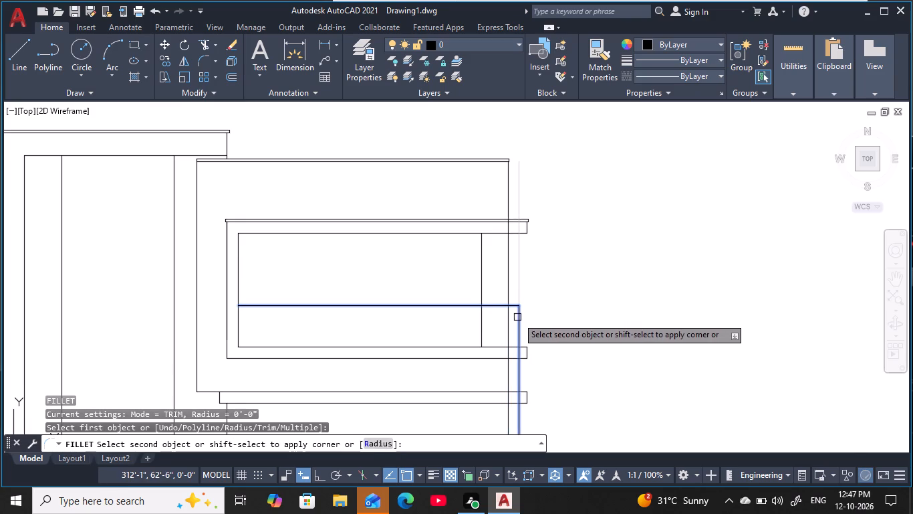
pyautogui.click(517, 317)
pyautogui.scroll(-2, 536, 288)
pyautogui.moveTo(536, 288); pyautogui.dragTo(541, 255, button='middle')
pyautogui.scroll(2, 544, 303)
pyautogui.moveTo(541, 317); pyautogui.dragTo(549, 300, button='middle')
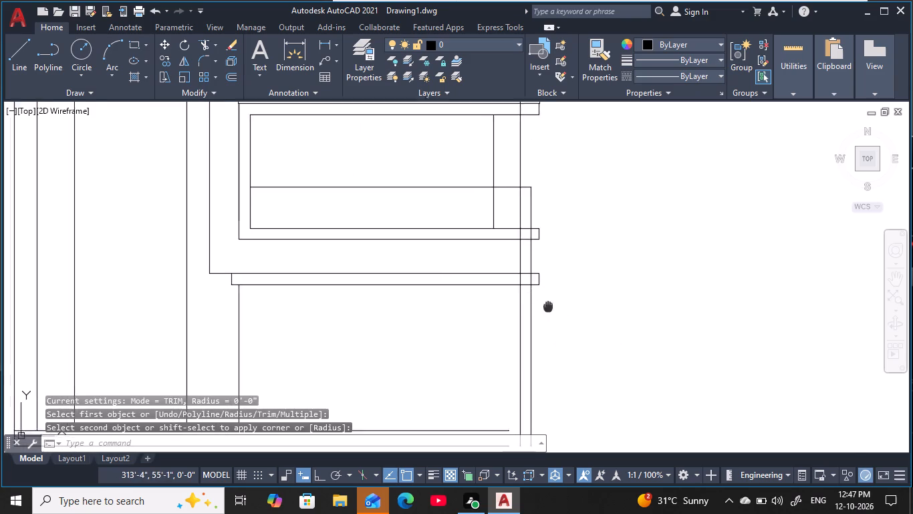
pyautogui.moveTo(549, 300); pyautogui.dragTo(568, 244, button='middle')
pyautogui.press('Escape')
pyautogui.press('Escape')
pyautogui.press('Escape')
pyautogui.press('Escape')
pyautogui.press('Escape')
# Extend the two bottom horizontal lines of the plan to the long right-hand vertical line.
pyautogui.press('e')
pyautogui.press('x')
pyautogui.press('space')
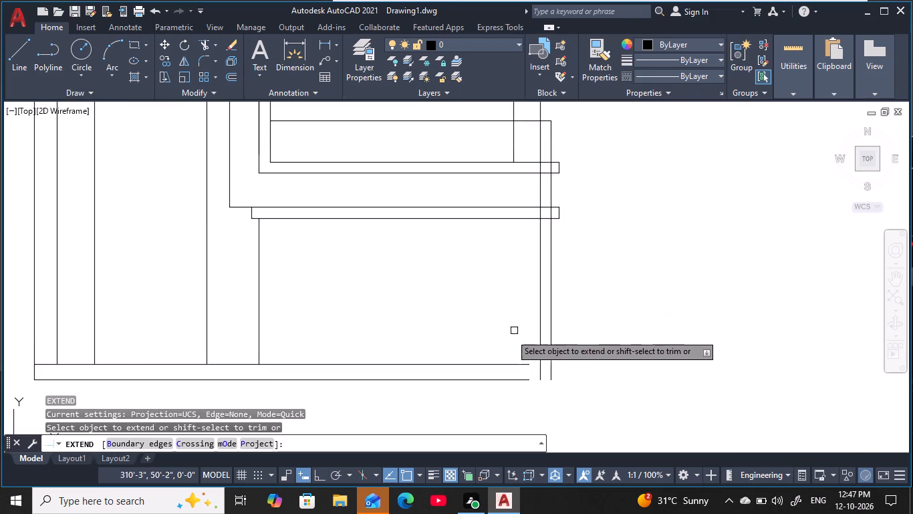
pyautogui.click(503, 362)
pyautogui.click(505, 382)
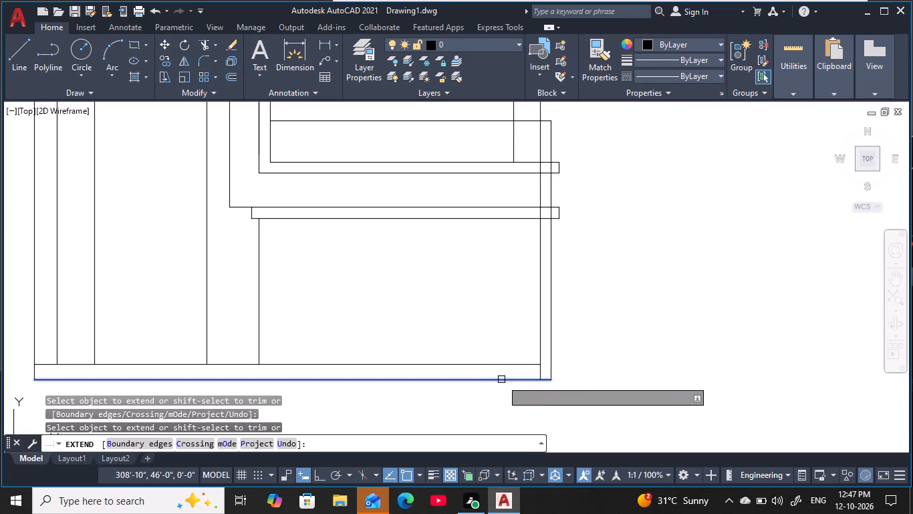
pyautogui.press('Escape')
pyautogui.press('Escape')
pyautogui.press('Escape')
pyautogui.press('Escape')
pyautogui.press('Escape')
pyautogui.press('Escape')
pyautogui.press('Escape')
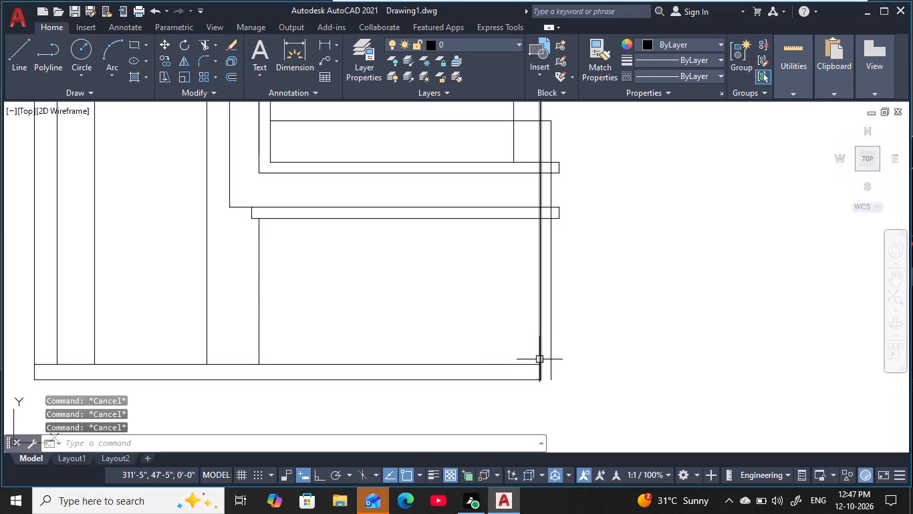
# Trim away the offset vertical line below the upper line of the room's bottom wall strip.
pyautogui.press('t')
pyautogui.press('r')
pyautogui.press('space')
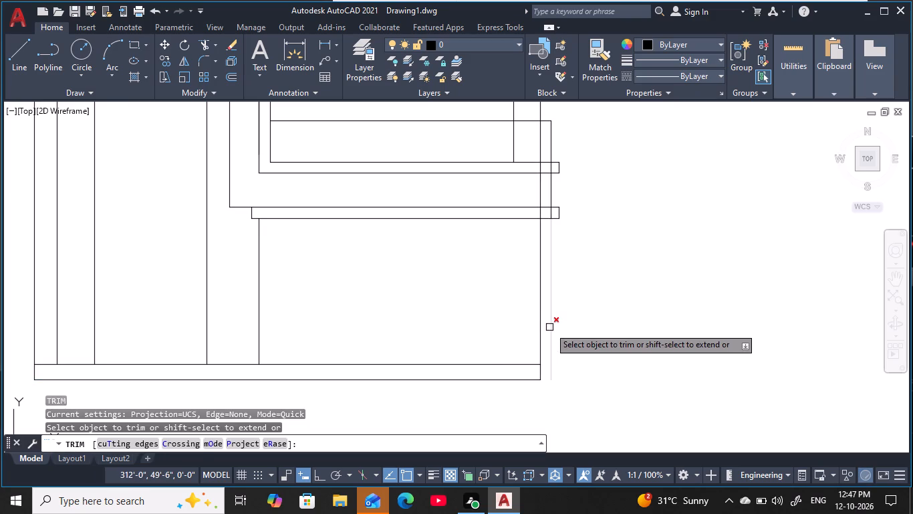
pyautogui.click(551, 327)
pyautogui.moveTo(570, 260); pyautogui.dragTo(567, 339, button='middle')
pyautogui.scroll(3, 553, 299)
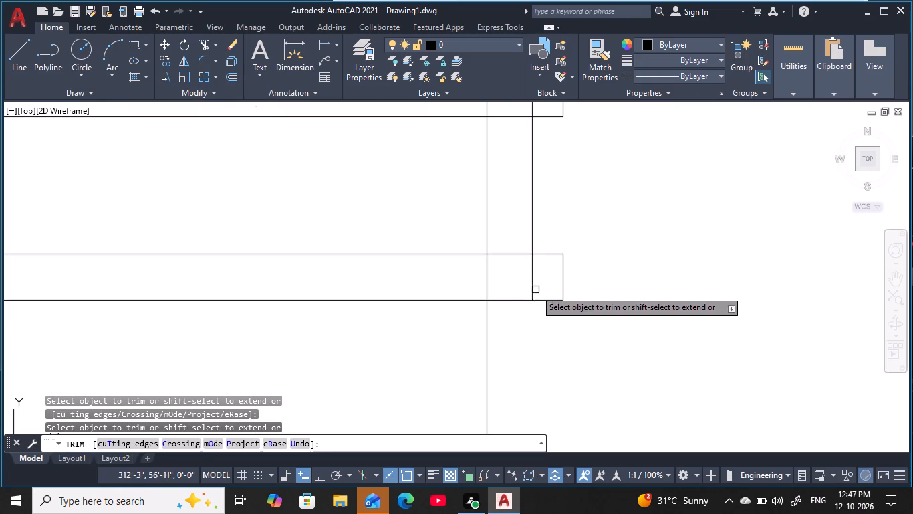
pyautogui.click(535, 288)
pyautogui.moveTo(564, 218); pyautogui.dragTo(575, 296, button='middle')
pyautogui.click(544, 288)
pyautogui.scroll(-2, 563, 276)
pyautogui.moveTo(562, 276); pyautogui.dragTo(565, 319, button='middle')
pyautogui.scroll(2, 555, 286)
pyautogui.click(563, 274)
pyautogui.scroll(-3, 613, 258)
pyautogui.moveTo(613, 258); pyautogui.dragTo(610, 269, button='middle')
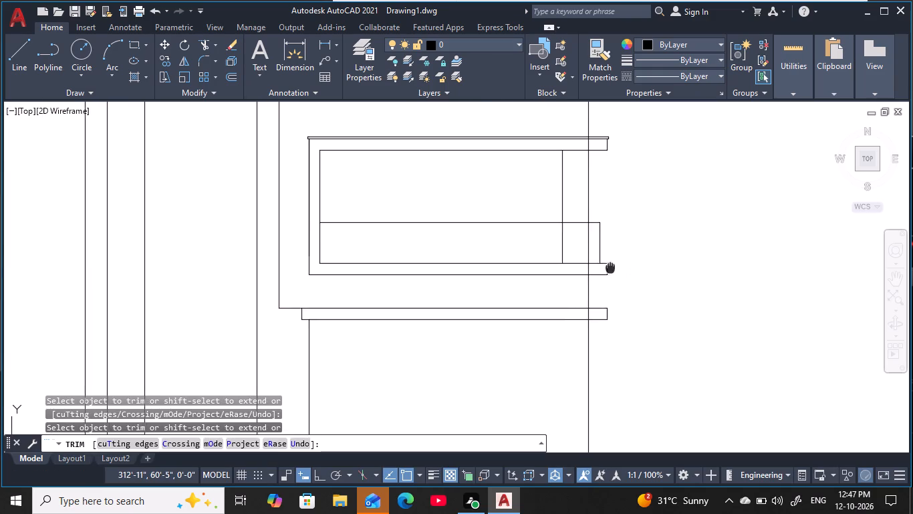
pyautogui.moveTo(610, 269); pyautogui.dragTo(604, 280, button='middle')
pyautogui.press('Escape')
pyautogui.press('Escape')
pyautogui.press('Escape')
pyautogui.press('Escape')
pyautogui.press('Escape')
pyautogui.press('Escape')
pyautogui.press('Escape')
pyautogui.press('Escape')
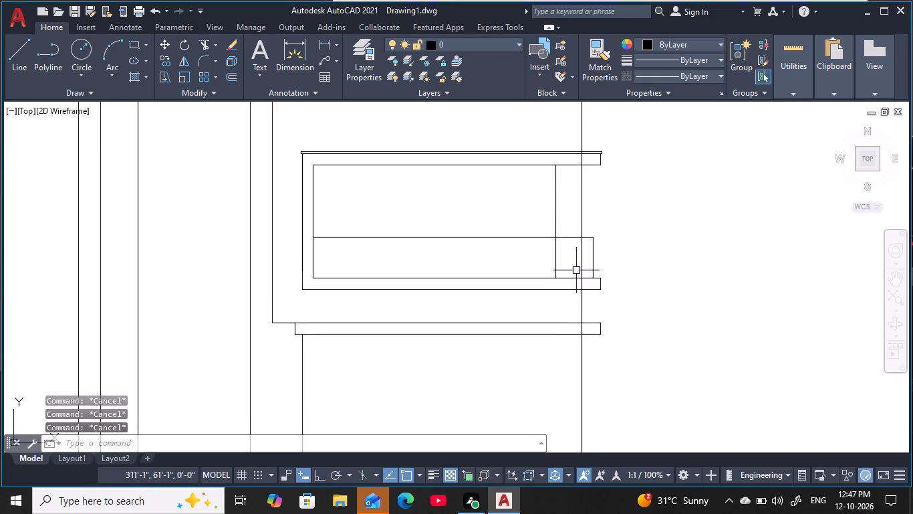
pyautogui.press('Escape')
pyautogui.press('Escape')
pyautogui.press('Escape')
pyautogui.press('Escape')
pyautogui.press('Escape')
pyautogui.press('Escape')
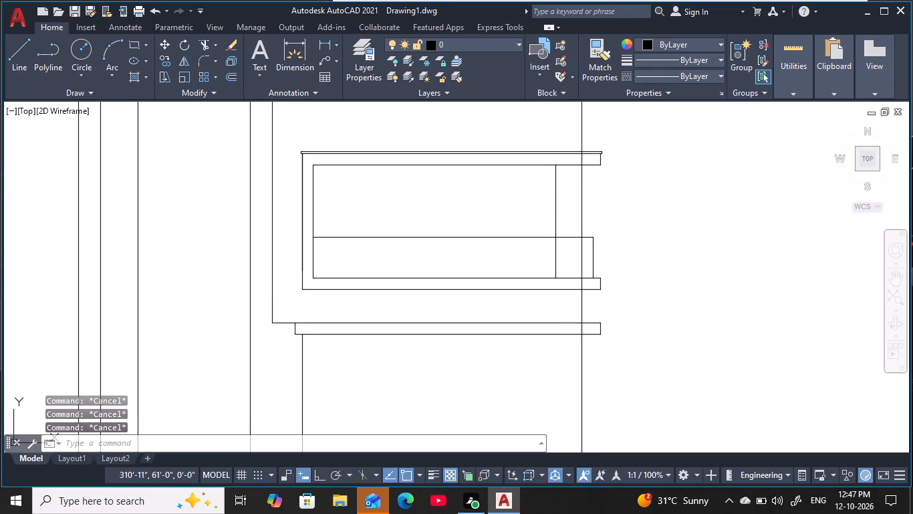
pyautogui.press('Escape')
pyautogui.press('Escape')
# Trim the room's inner right vertical line between the new horizontal line and the bottom wall strip.
pyautogui.press('t')
pyautogui.press('r')
pyautogui.press('space')
pyautogui.click(563, 270)
pyautogui.click(533, 269)
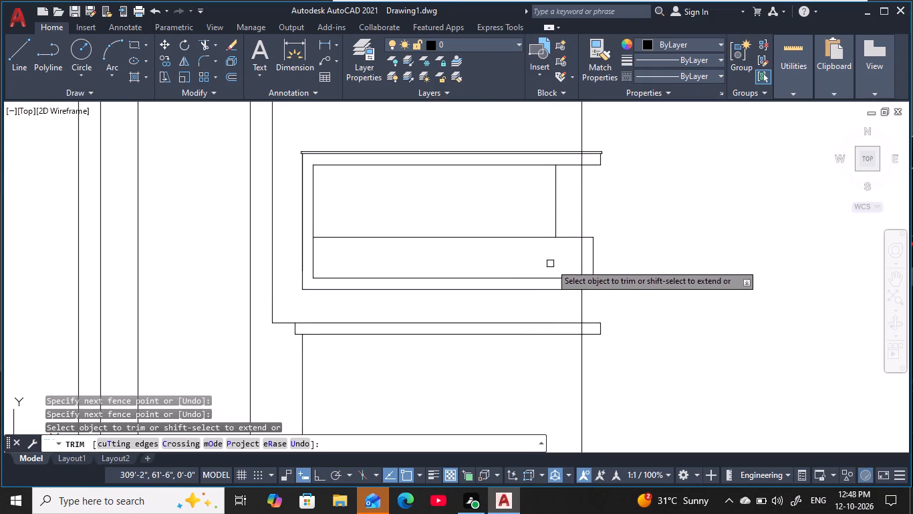
pyautogui.moveTo(552, 264); pyautogui.dragTo(543, 290, button='middle')
pyautogui.press('Escape')
pyautogui.press('Escape')
pyautogui.press('Escape')
pyautogui.press('Escape')
pyautogui.press('Escape')
pyautogui.press('Escape')
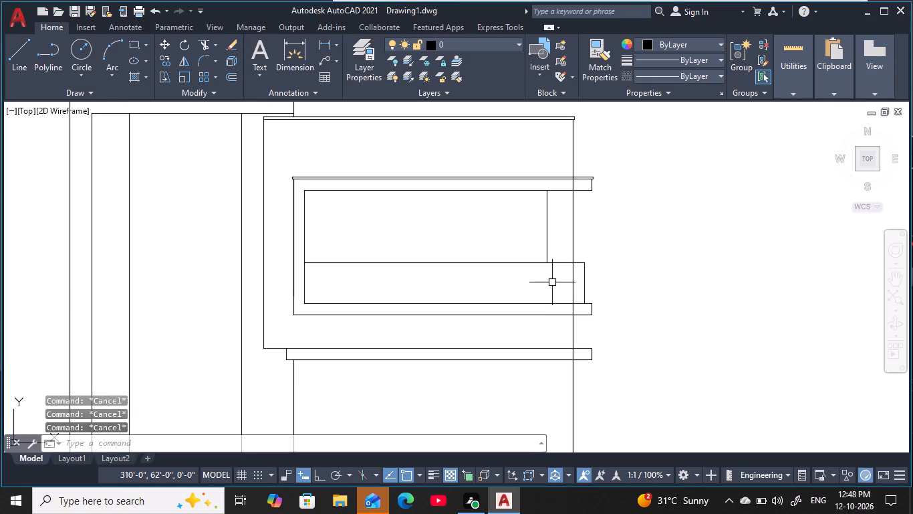
# Offset the room's new horizontal line 2" upward and its short right-end vertical line 2" outward.
pyautogui.press('o')
pyautogui.press('space')
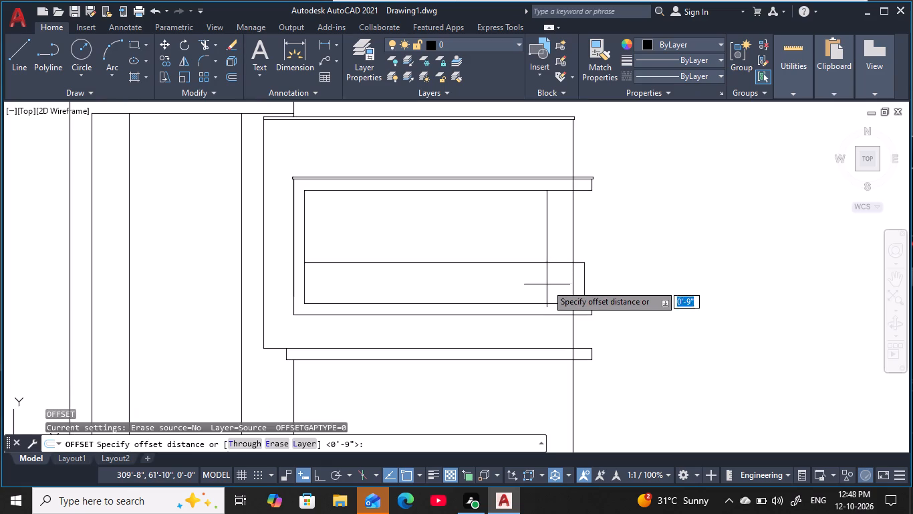
pyautogui.write('2')
pyautogui.press('space')
pyautogui.click(523, 264)
pyautogui.click(527, 243)
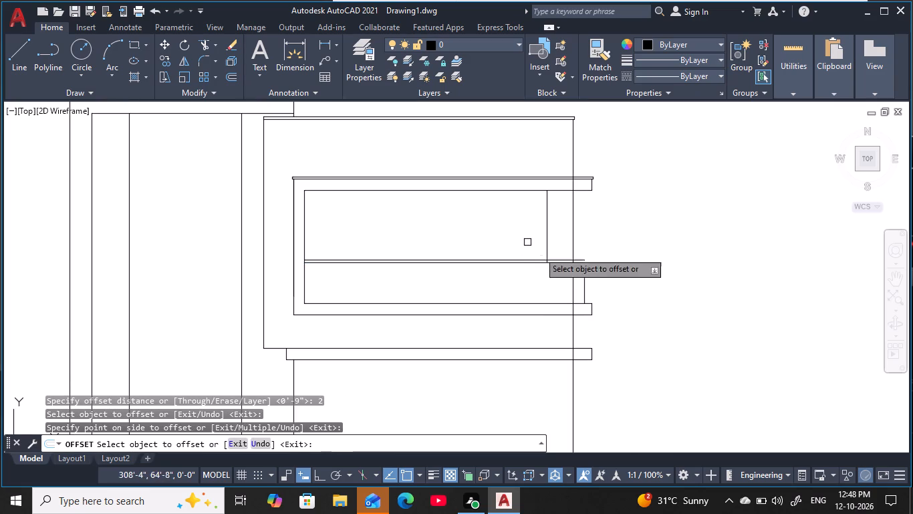
pyautogui.click(584, 283)
pyautogui.click(601, 288)
pyautogui.press('Escape')
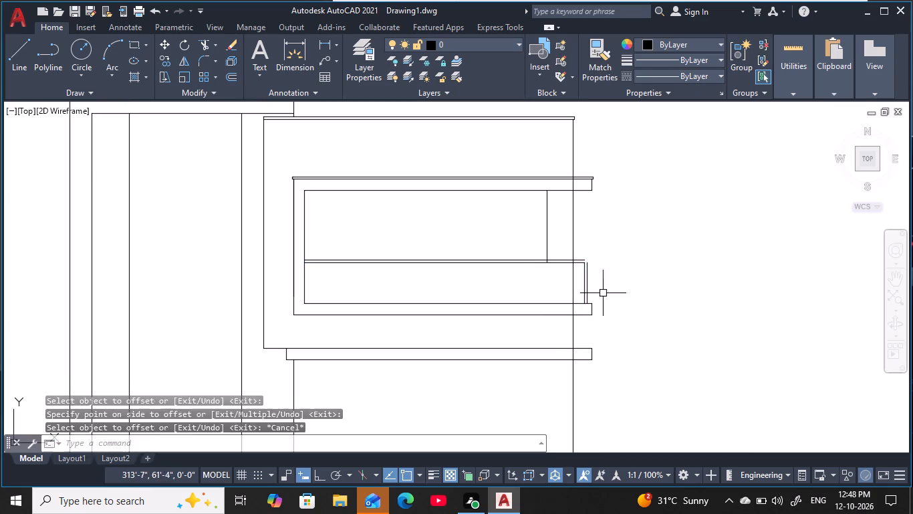
# Fillet the room's new offset horizontal line and the outer right-end vertical line into a sharp corner.
pyautogui.press('Escape')
pyautogui.press('Escape')
pyautogui.press('Escape')
pyautogui.press('Escape')
pyautogui.press('f')
pyautogui.press('space')
pyautogui.scroll(3, 580, 270)
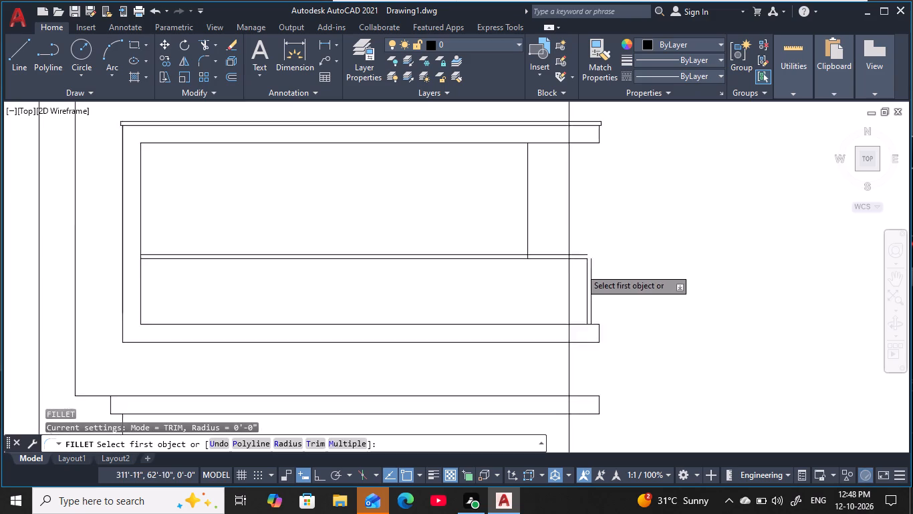
pyautogui.click(579, 236)
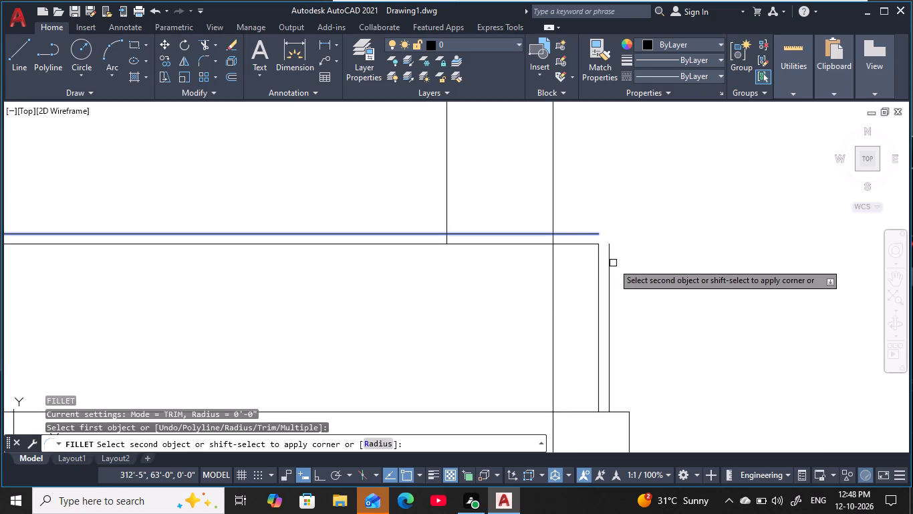
pyautogui.click(610, 264)
pyautogui.press('Escape')
pyautogui.press('Escape')
pyautogui.press('Escape')
pyautogui.press('Escape')
pyautogui.press('Escape')
# Trim the room's inner right vertical line between the two closely spaced horizontal lines.
pyautogui.write('tr')
pyautogui.press('space')
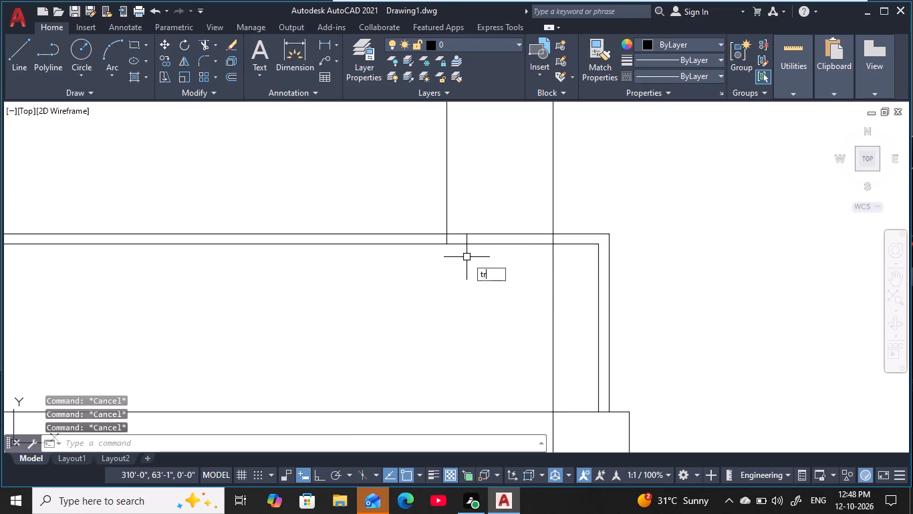
pyautogui.press('space')
pyautogui.scroll(3, 465, 240)
pyautogui.click(430, 247)
pyautogui.click(362, 246)
pyautogui.scroll(-5, 445, 272)
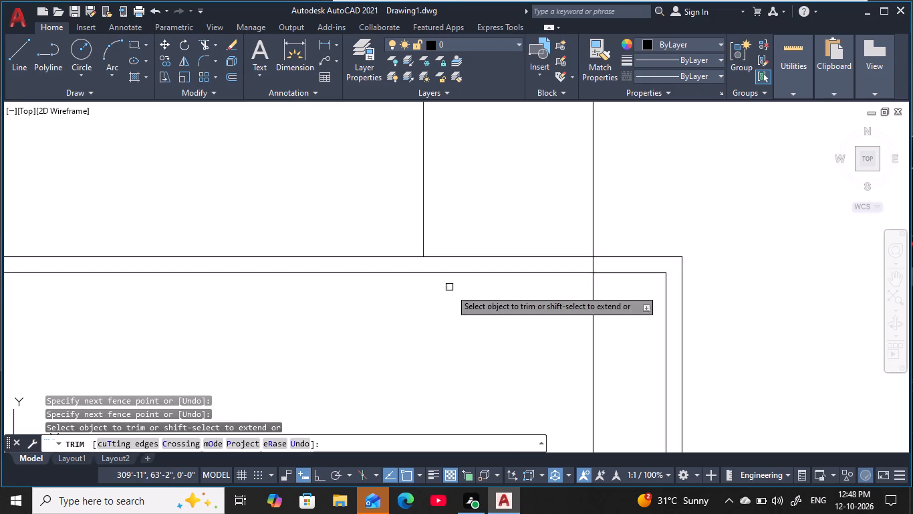
pyautogui.scroll(-4, 459, 309)
pyautogui.moveTo(473, 320); pyautogui.dragTo(535, 239, button='middle')
pyautogui.scroll(-2, 540, 266)
pyautogui.moveTo(539, 268); pyautogui.dragTo(565, 254, button='middle')
pyautogui.scroll(1, 553, 246)
pyautogui.moveTo(555, 248); pyautogui.dragTo(544, 260, button='middle')
pyautogui.press('Escape')
pyautogui.press('Escape')
pyautogui.press('Escape')
pyautogui.press('Escape')
pyautogui.press('Escape')
pyautogui.press('Escape')
pyautogui.press('Escape')
pyautogui.press('Escape')
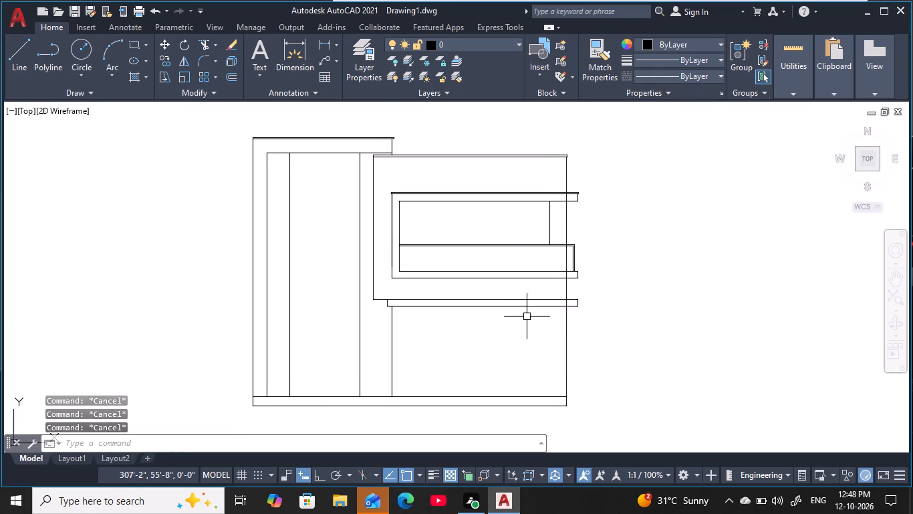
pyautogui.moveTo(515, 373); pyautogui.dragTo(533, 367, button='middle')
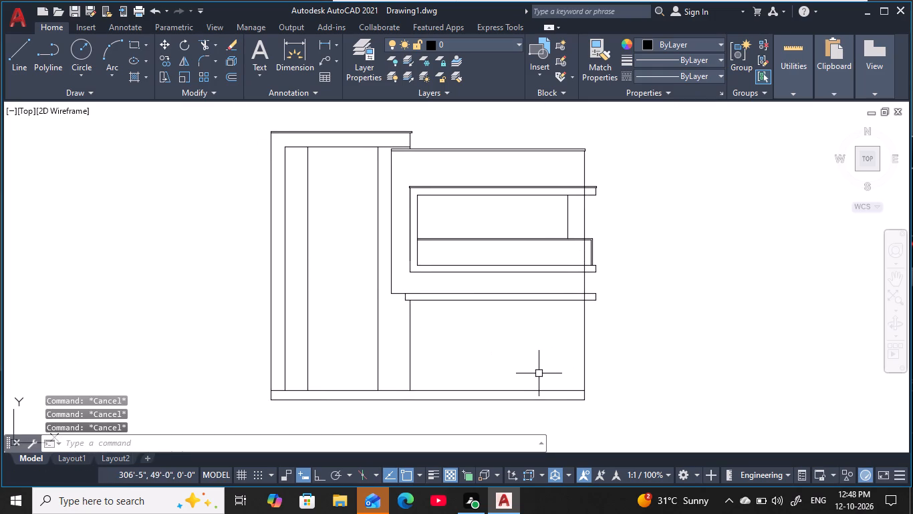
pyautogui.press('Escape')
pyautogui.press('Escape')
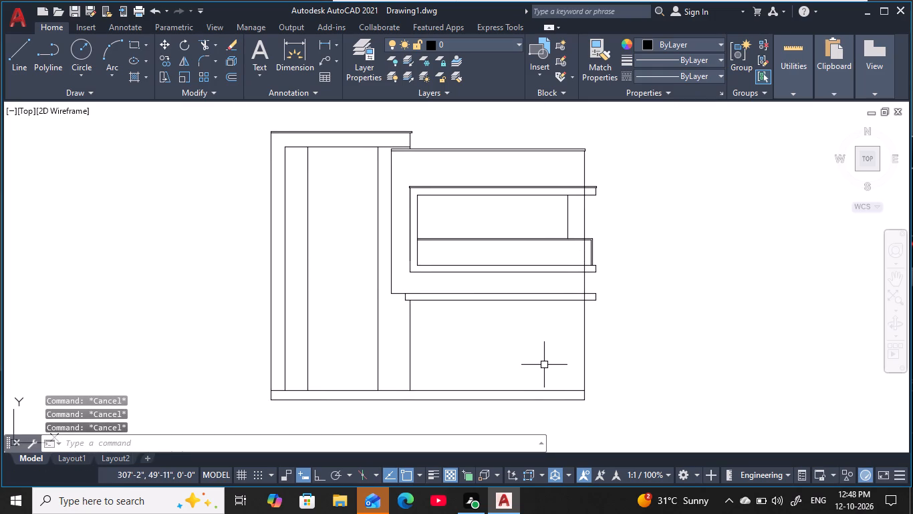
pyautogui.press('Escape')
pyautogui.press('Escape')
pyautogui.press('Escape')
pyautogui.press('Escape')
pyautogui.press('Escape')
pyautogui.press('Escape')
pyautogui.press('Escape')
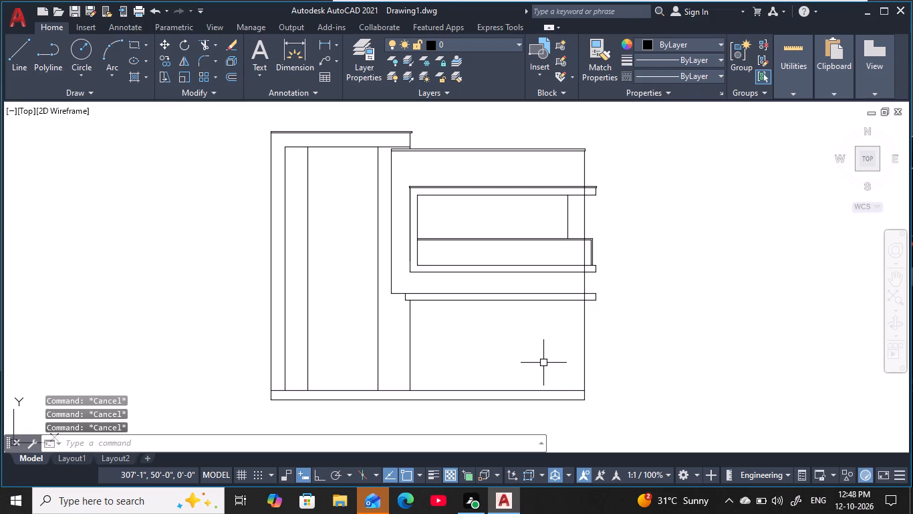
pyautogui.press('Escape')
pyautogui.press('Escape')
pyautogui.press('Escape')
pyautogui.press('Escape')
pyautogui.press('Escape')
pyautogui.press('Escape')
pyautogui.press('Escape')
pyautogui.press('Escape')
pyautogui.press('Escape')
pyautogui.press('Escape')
# Extend the vertical line below the projecting lower band down to the plan's bottommost horizontal line.
pyautogui.press('e')
pyautogui.press('x')
pyautogui.press('space')
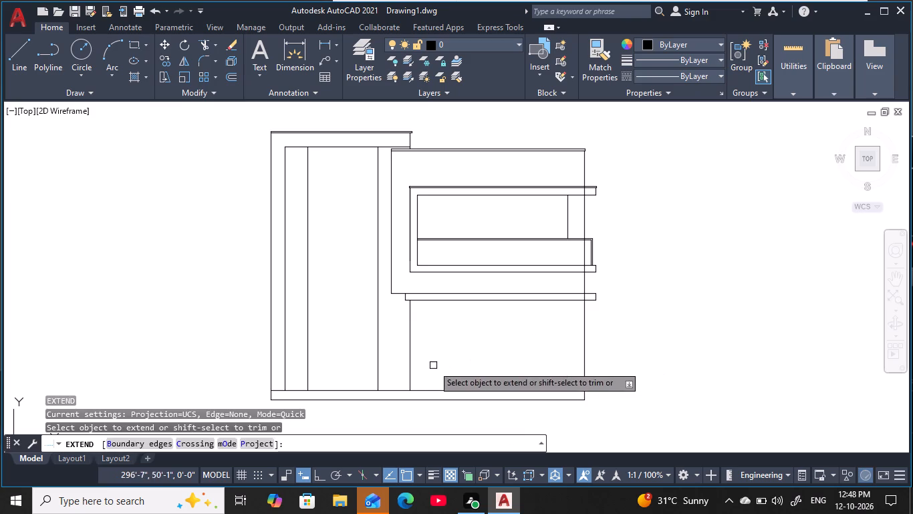
pyautogui.click(421, 368)
pyautogui.click(387, 368)
pyautogui.press('Escape')
pyautogui.press('Escape')
pyautogui.press('Escape')
pyautogui.press('Escape')
pyautogui.press('Escape')
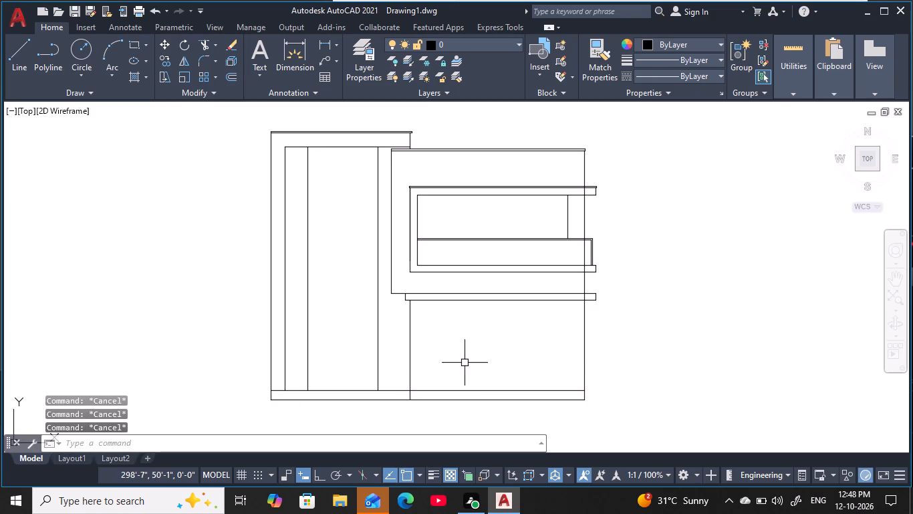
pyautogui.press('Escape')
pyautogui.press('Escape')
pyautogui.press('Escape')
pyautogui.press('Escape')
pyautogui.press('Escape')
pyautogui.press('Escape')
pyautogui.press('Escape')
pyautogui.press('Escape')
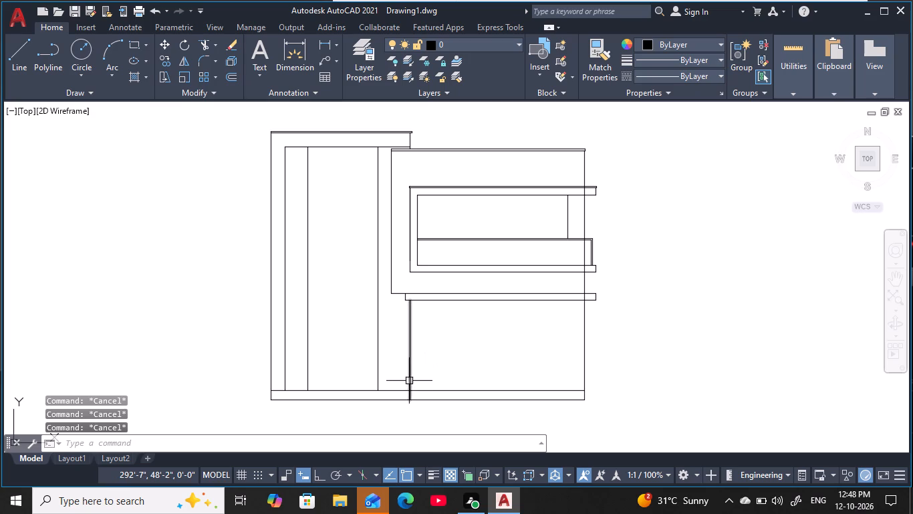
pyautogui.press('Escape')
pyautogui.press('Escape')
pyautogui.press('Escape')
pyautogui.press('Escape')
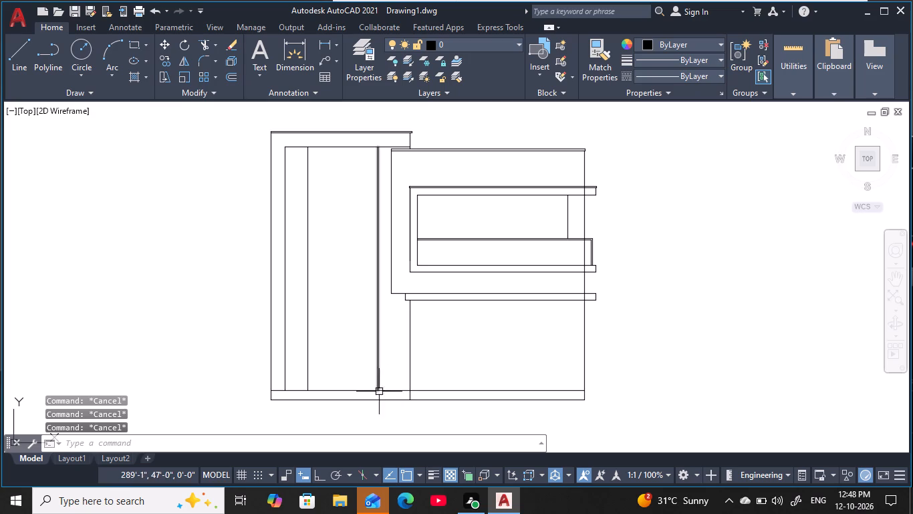
# Draw a 1' vertical line across the bottom strip, aligned with the vertical line that ends at the projecting lower band.
pyautogui.moveTo(396, 376); pyautogui.dragTo(411, 348, button='middle')
pyautogui.scroll(1, 405, 347)
pyautogui.middleClick(405, 347)
pyautogui.press('Escape')
pyautogui.press('Escape')
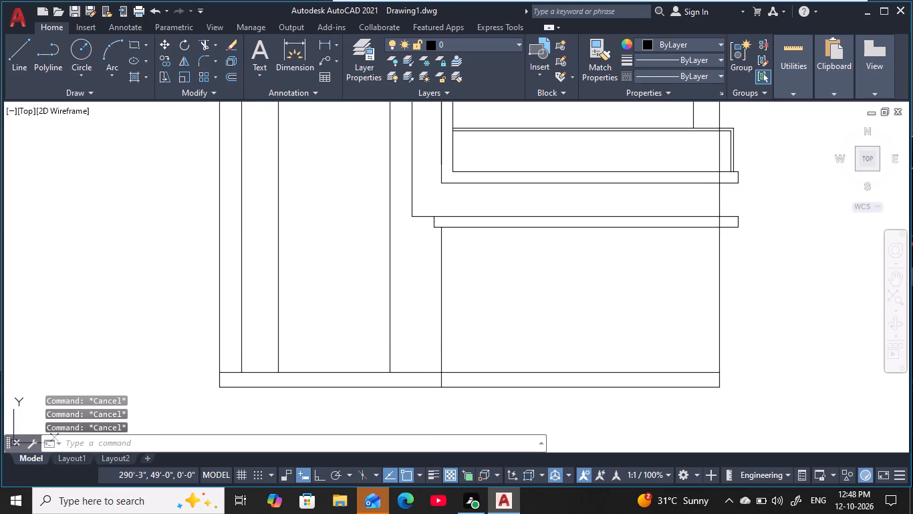
pyautogui.press('Escape')
pyautogui.press('l')
pyautogui.press('space')
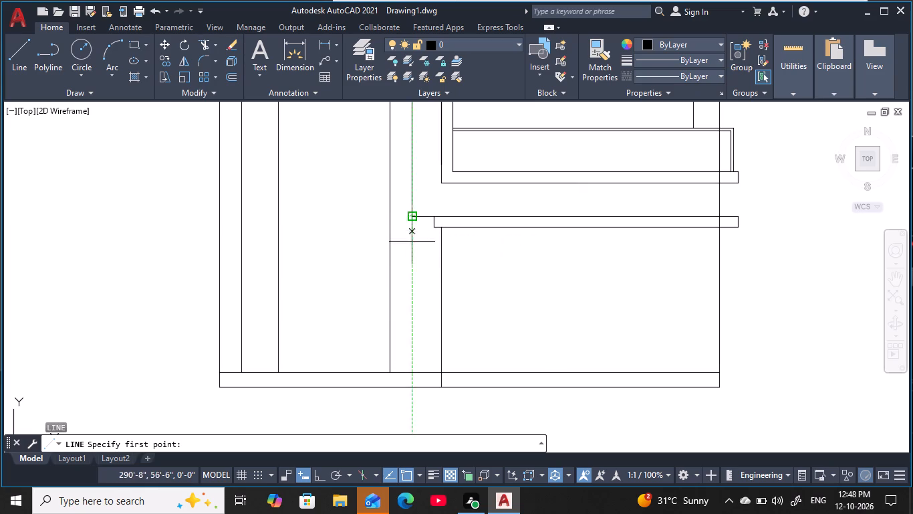
pyautogui.click(413, 370)
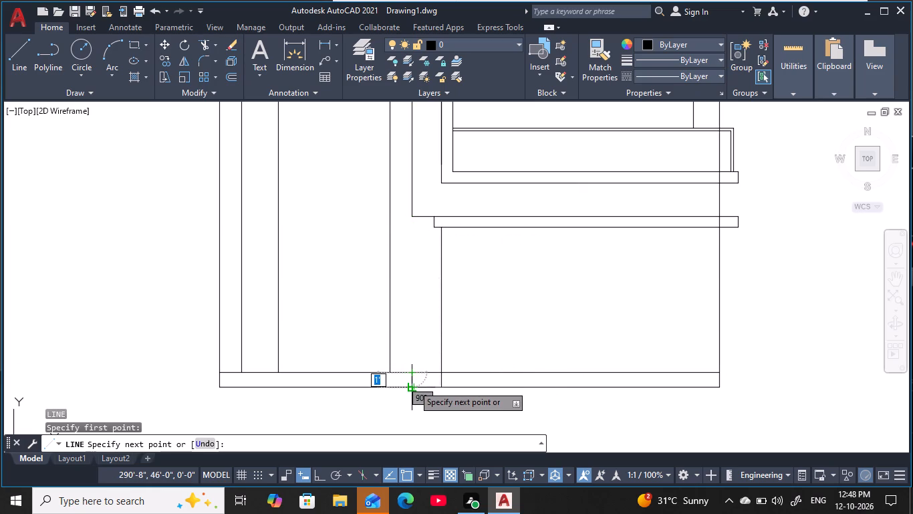
pyautogui.press('F8')
pyautogui.scroll(3, 412, 383)
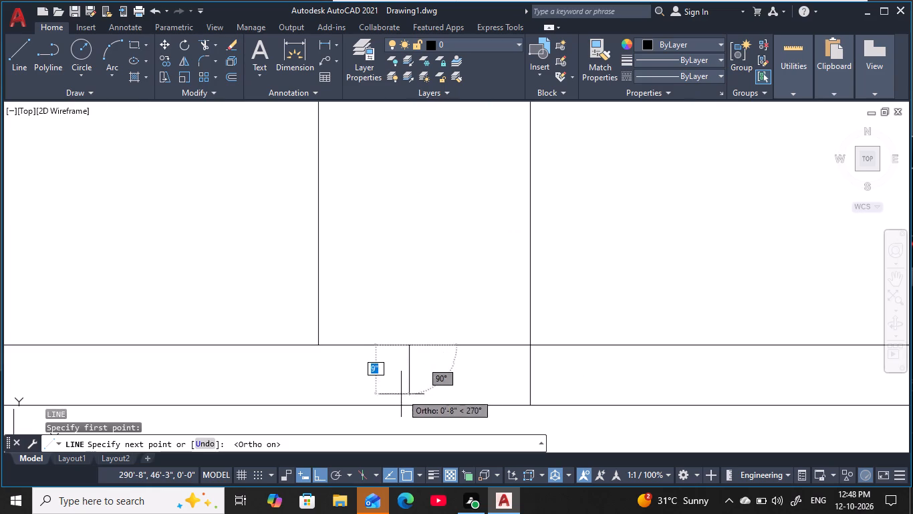
pyautogui.press('F8')
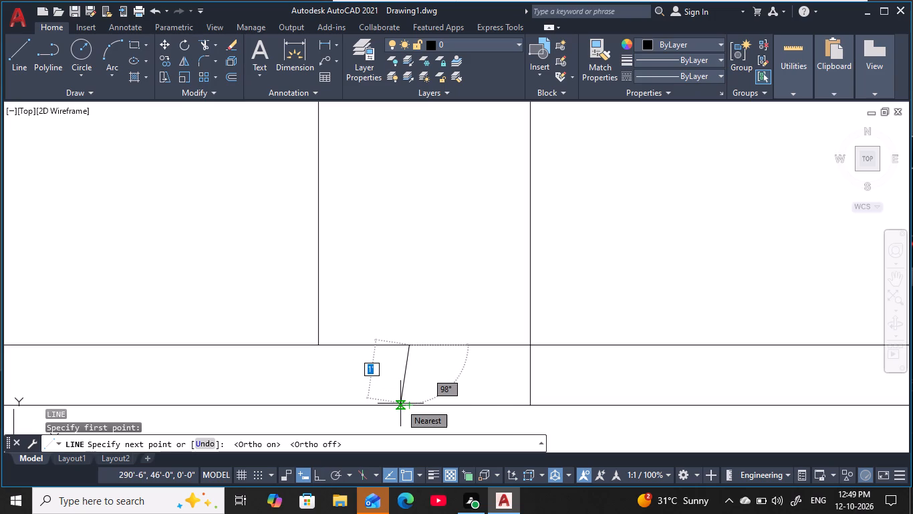
pyautogui.press('F8')
pyautogui.click(408, 406)
pyautogui.press('Escape')
pyautogui.press('Escape')
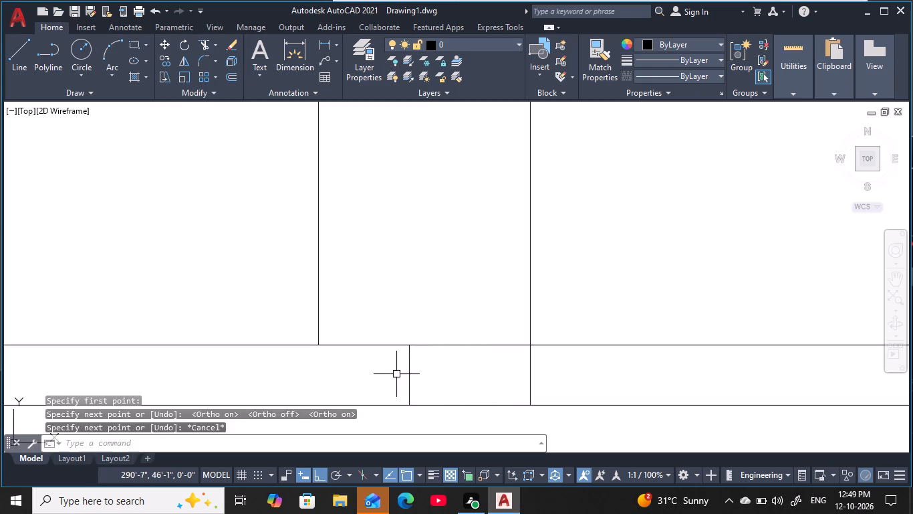
pyautogui.press('Escape')
pyautogui.press('Escape')
# Trim the bottom strip's upper line between the new short vertical line and the extended vertical line.
pyautogui.moveTo(424, 294); pyautogui.dragTo(498, 230, button='middle')
pyautogui.press('Escape')
pyautogui.scroll(-2, 499, 230)
pyautogui.press('Escape')
pyautogui.moveTo(499, 230); pyautogui.dragTo(454, 253, button='middle')
pyautogui.press('Escape')
pyautogui.moveTo(454, 253); pyautogui.dragTo(449, 253, button='middle')
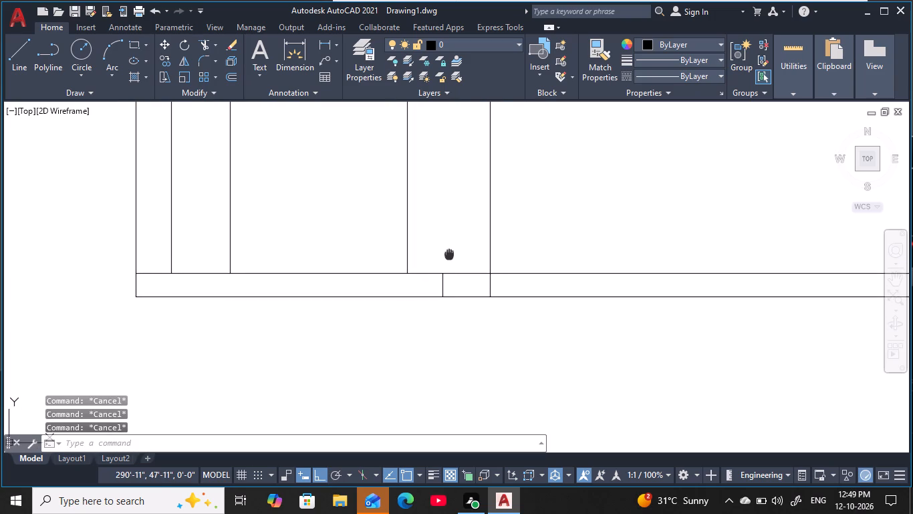
pyautogui.moveTo(449, 253); pyautogui.dragTo(409, 232, button='middle')
pyautogui.scroll(-1, 409, 232)
pyautogui.press('Escape')
pyautogui.press('Escape')
pyautogui.press('Escape')
pyautogui.press('Escape')
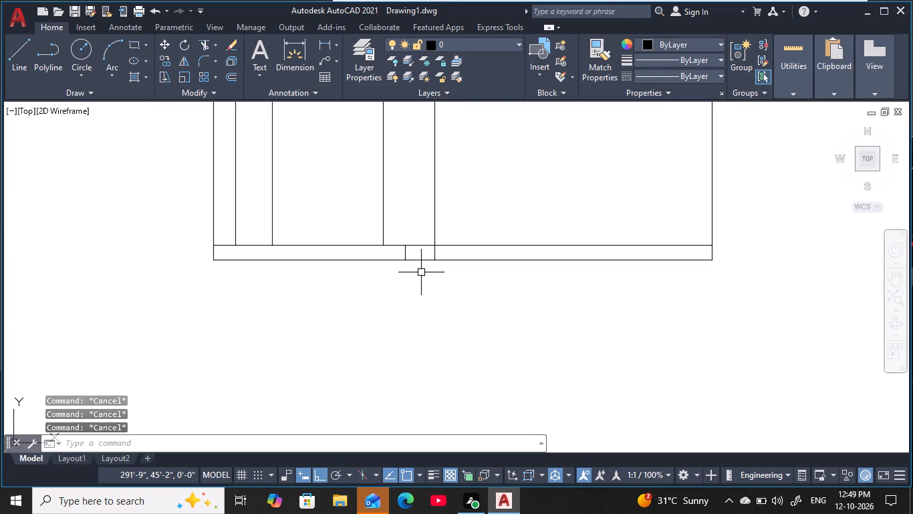
pyautogui.write('tr')
pyautogui.press('space')
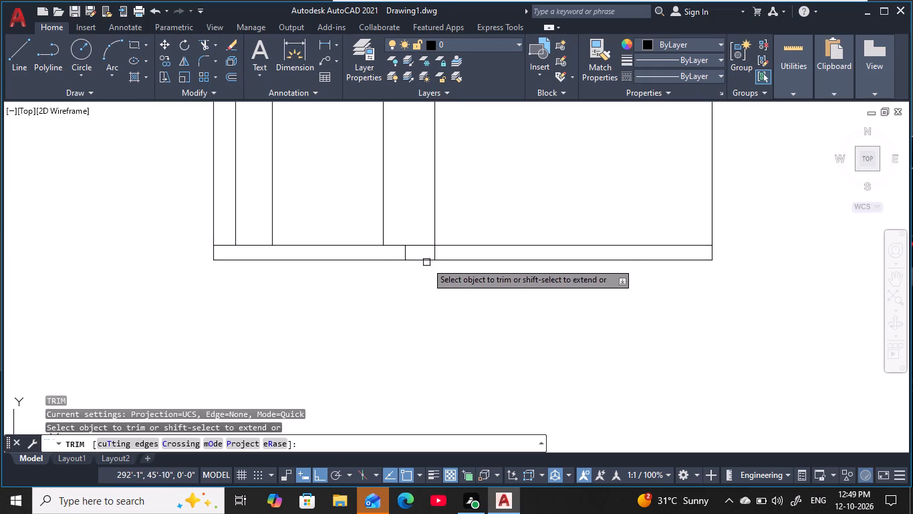
pyautogui.click(418, 251)
pyautogui.click(425, 221)
pyautogui.scroll(-1, 462, 263)
pyautogui.moveTo(459, 266); pyautogui.dragTo(405, 272, button='middle')
pyautogui.press('Escape')
pyautogui.press('Escape')
pyautogui.press('Escape')
pyautogui.press('Escape')
pyautogui.press('Escape')
pyautogui.press('Escape')
# Offset the upper line of the bottom strip's right-hand section 1'6" upward.
pyautogui.write('o')
pyautogui.press('space')
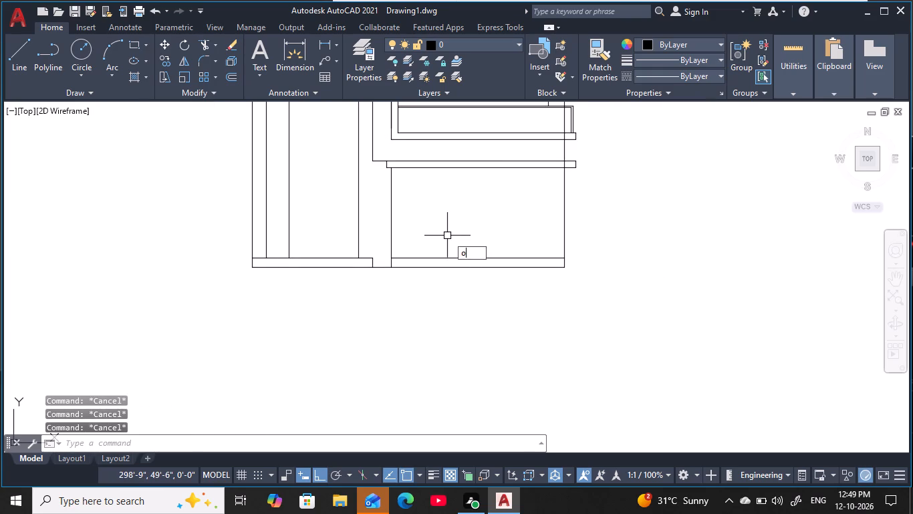
pyautogui.press('1')
pyautogui.press("'")
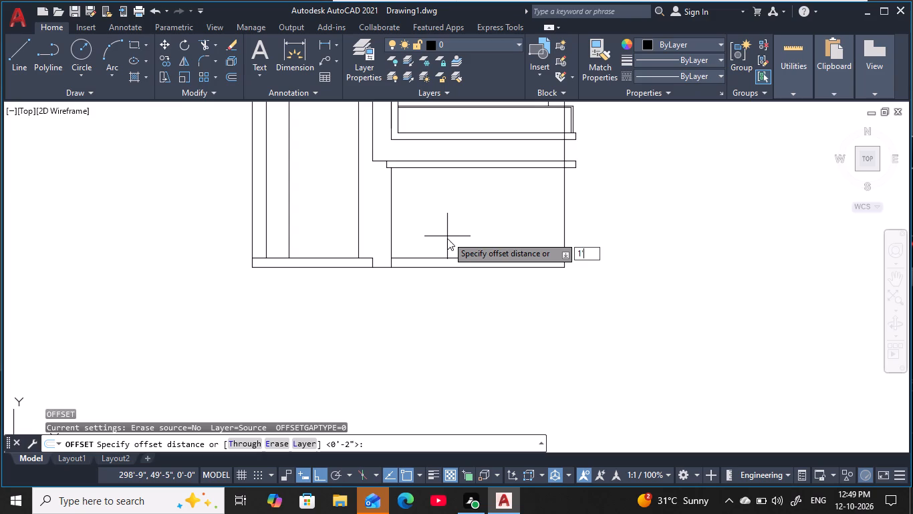
pyautogui.write('6')
pyautogui.press('space')
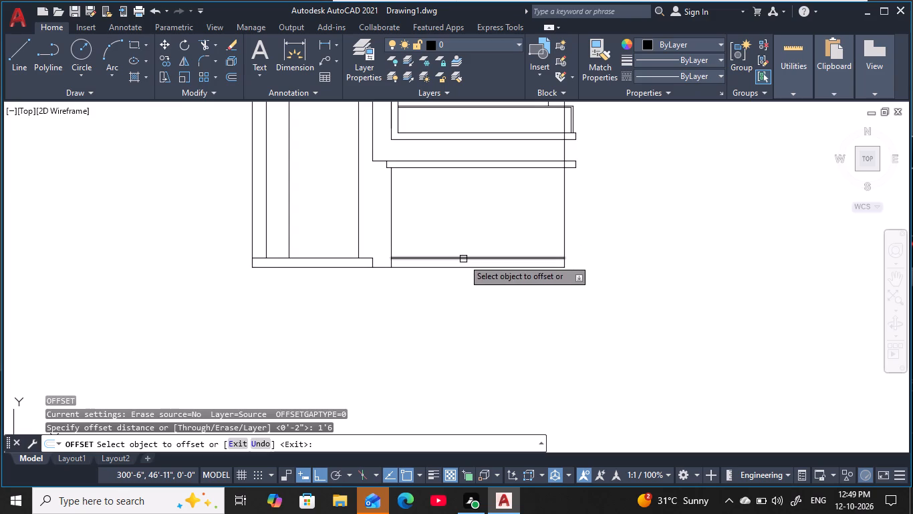
pyautogui.click(463, 259)
pyautogui.click(466, 220)
pyautogui.press('Escape')
pyautogui.press('Escape')
pyautogui.moveTo(474, 235); pyautogui.dragTo(435, 265, button='middle')
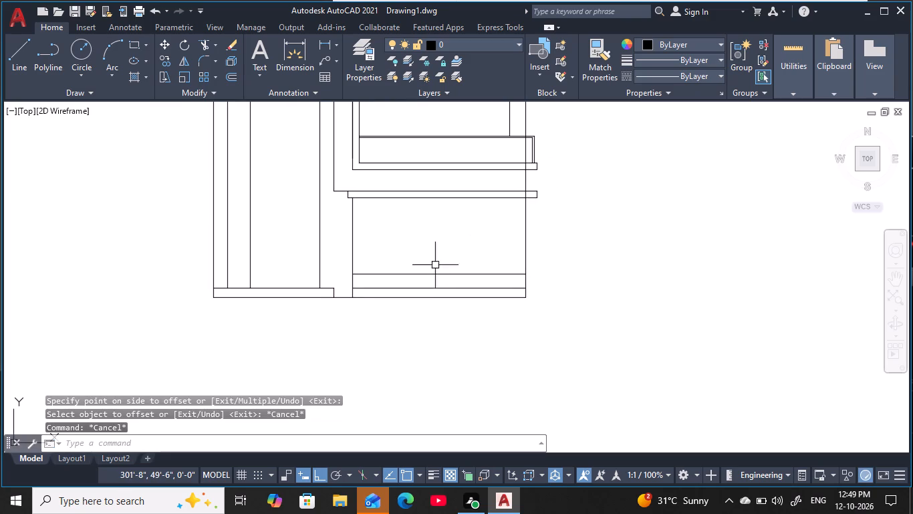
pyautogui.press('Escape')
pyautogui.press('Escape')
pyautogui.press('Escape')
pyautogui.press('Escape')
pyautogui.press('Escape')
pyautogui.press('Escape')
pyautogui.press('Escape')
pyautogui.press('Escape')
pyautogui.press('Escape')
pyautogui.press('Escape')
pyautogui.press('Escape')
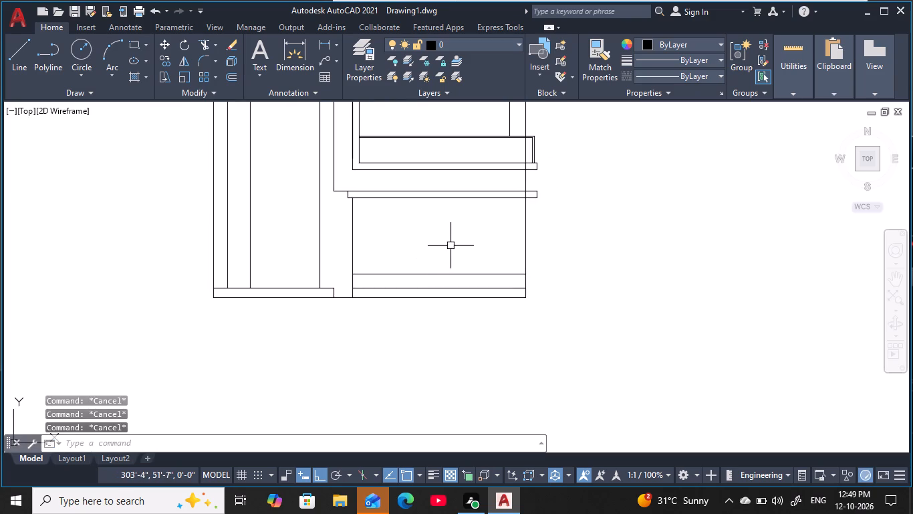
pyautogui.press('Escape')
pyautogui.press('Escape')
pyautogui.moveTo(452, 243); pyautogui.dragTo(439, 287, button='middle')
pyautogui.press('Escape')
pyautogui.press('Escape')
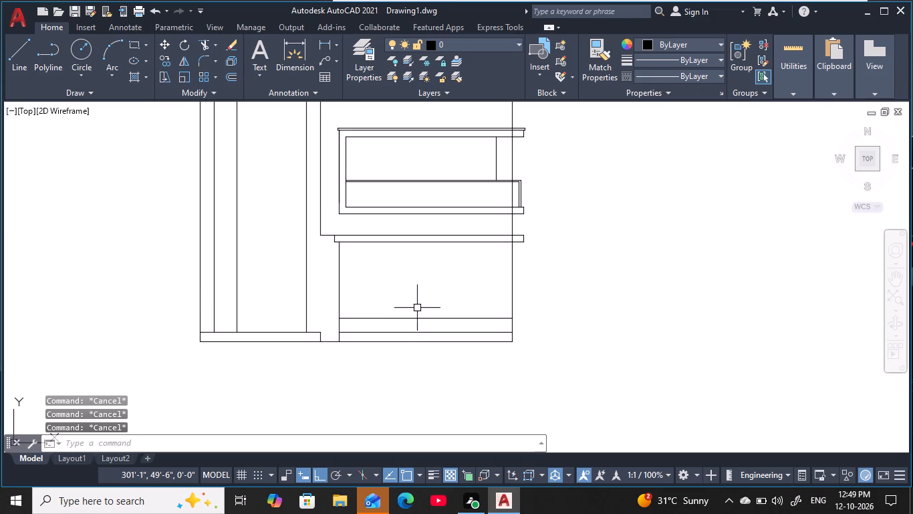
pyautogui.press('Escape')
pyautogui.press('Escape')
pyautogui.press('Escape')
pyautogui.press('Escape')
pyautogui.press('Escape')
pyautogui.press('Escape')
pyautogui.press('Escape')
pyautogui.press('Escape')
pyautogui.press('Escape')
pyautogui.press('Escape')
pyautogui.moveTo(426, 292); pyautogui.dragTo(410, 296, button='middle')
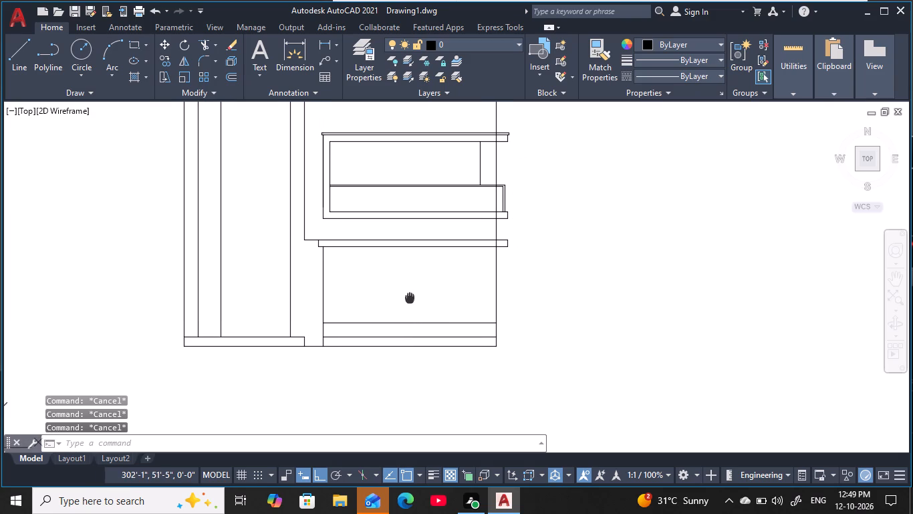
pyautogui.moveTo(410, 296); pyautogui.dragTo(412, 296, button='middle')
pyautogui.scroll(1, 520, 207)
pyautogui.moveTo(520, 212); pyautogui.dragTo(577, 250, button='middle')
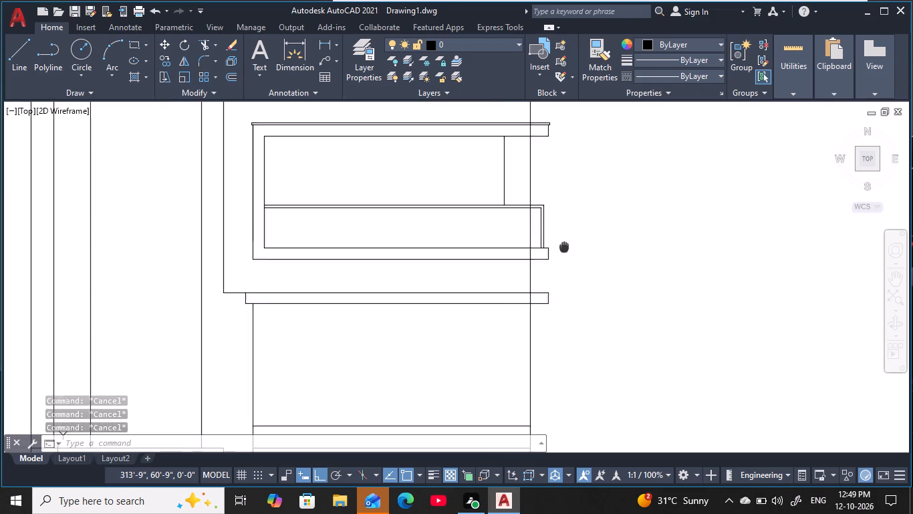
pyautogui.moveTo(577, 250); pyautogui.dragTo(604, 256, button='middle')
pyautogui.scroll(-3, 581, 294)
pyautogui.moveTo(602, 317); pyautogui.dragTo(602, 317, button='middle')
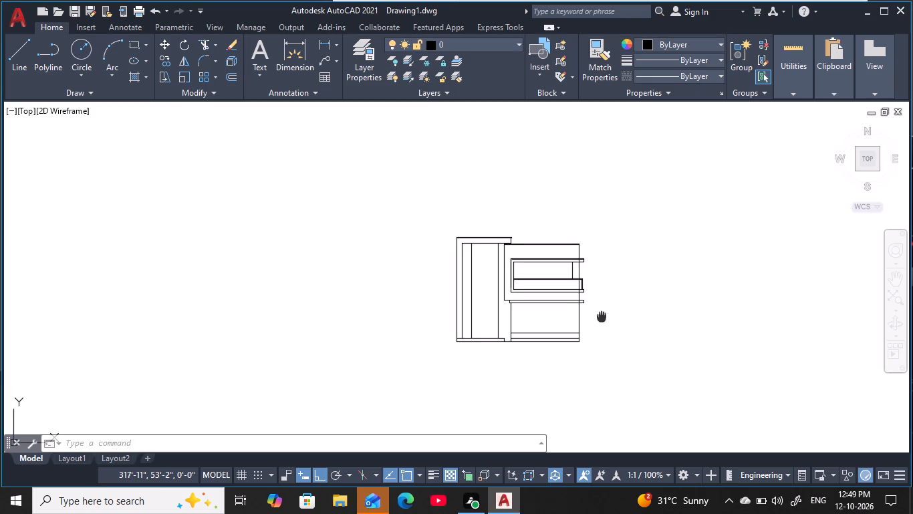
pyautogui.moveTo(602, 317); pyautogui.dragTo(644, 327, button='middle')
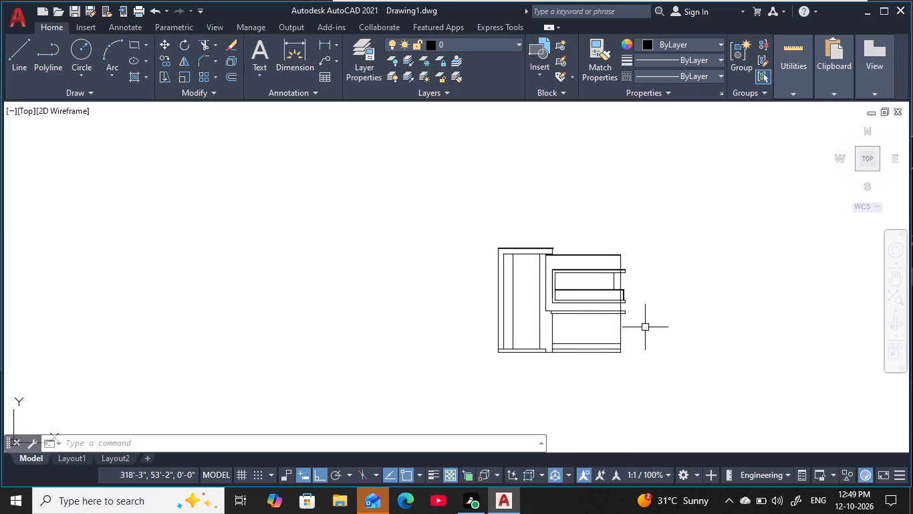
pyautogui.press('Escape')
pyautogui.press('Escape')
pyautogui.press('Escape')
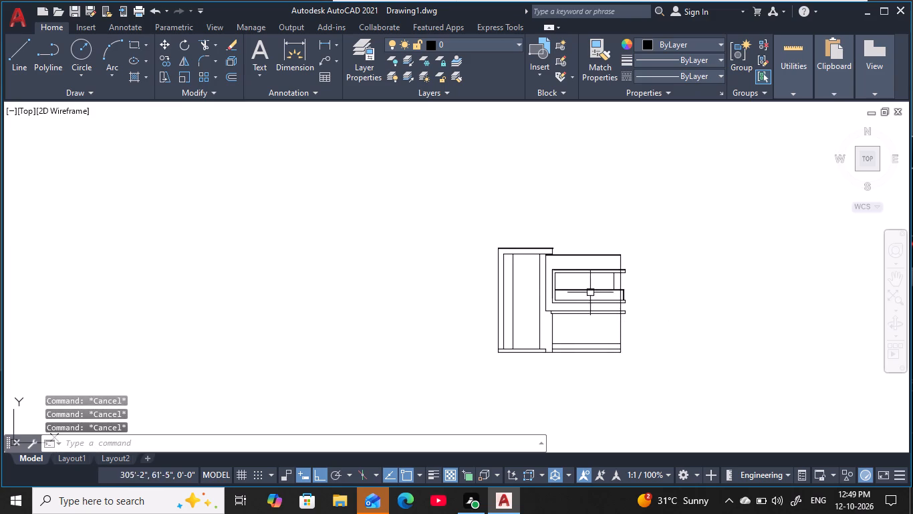
# Offset the lower line of the thin top band over the right-hand section 2" downward.
pyautogui.scroll(2, 560, 276)
pyautogui.moveTo(559, 277); pyautogui.dragTo(556, 302, button='middle')
pyautogui.scroll(1, 553, 268)
pyautogui.moveTo(551, 268); pyautogui.dragTo(525, 278, button='middle')
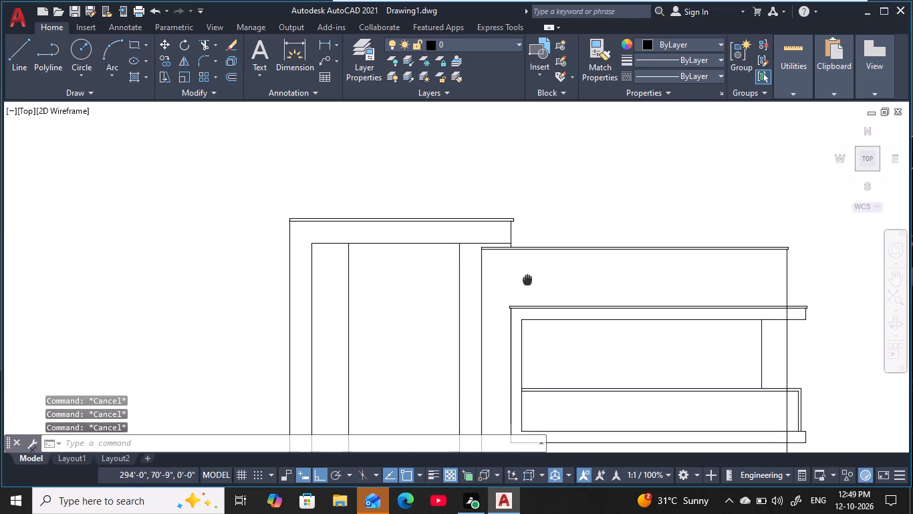
pyautogui.moveTo(525, 278); pyautogui.dragTo(483, 248, button='middle')
pyautogui.press('Escape')
pyautogui.press('Escape')
pyautogui.scroll(1, 470, 225)
pyautogui.moveTo(467, 230); pyautogui.dragTo(432, 264, button='middle')
pyautogui.scroll(1, 459, 242)
pyautogui.press('Escape')
pyautogui.press('Escape')
pyautogui.press('Escape')
pyautogui.press('Escape')
pyautogui.scroll(-1, 436, 252)
pyautogui.moveTo(435, 258); pyautogui.dragTo(404, 257, button='middle')
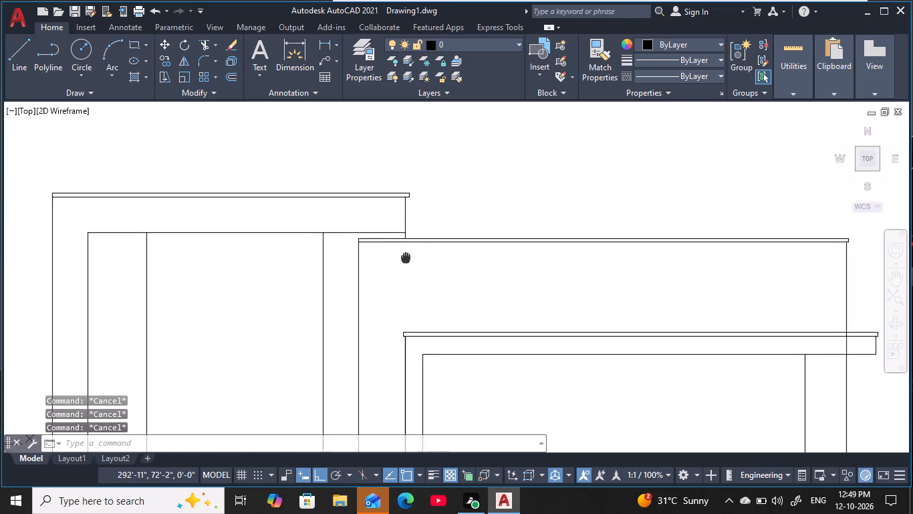
pyautogui.moveTo(404, 257); pyautogui.dragTo(391, 245, button='middle')
pyautogui.press('Escape')
pyautogui.press('Escape')
pyautogui.press('Escape')
pyautogui.press('o')
pyautogui.press('space')
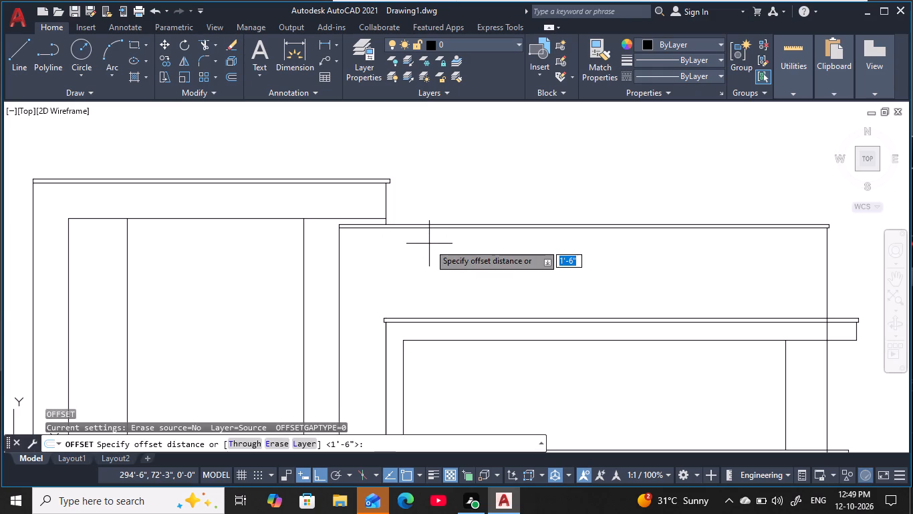
pyautogui.write('2')
pyautogui.press('space')
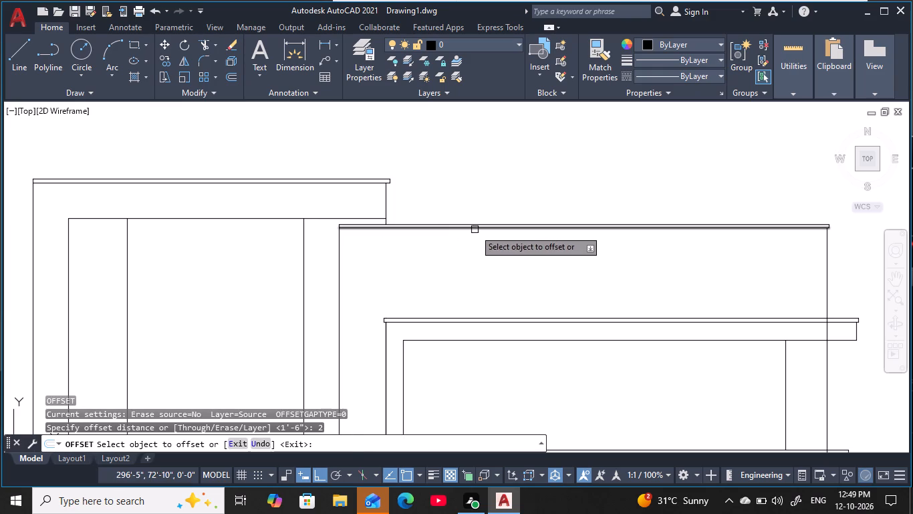
pyautogui.click(475, 230)
pyautogui.click(466, 271)
pyautogui.press('Escape')
pyautogui.press('Escape')
pyautogui.press('Escape')
pyautogui.press('Escape')
pyautogui.press('Escape')
pyautogui.press('Escape')
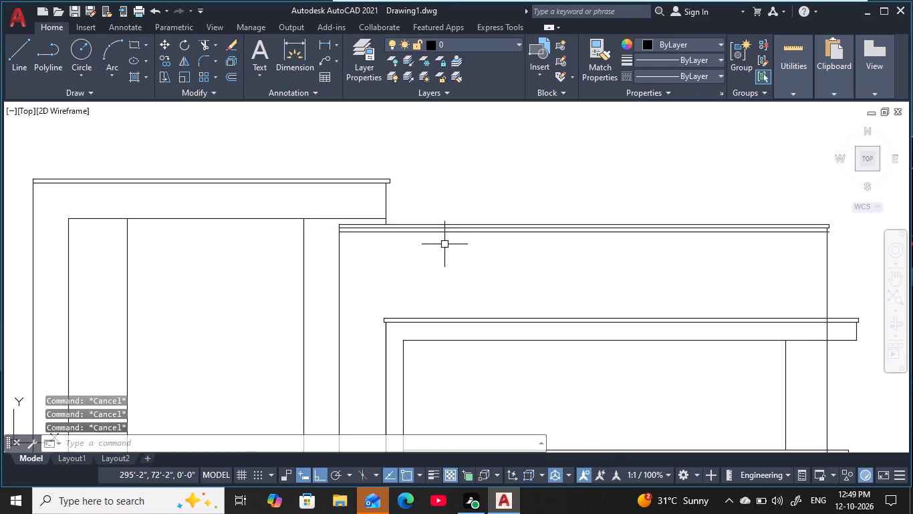
# Extend the taller left section's right vertical line down to the middle line of the adjoining top band.
pyautogui.scroll(1, 449, 228)
pyautogui.write('ex')
pyautogui.press('space')
pyautogui.scroll(2, 358, 222)
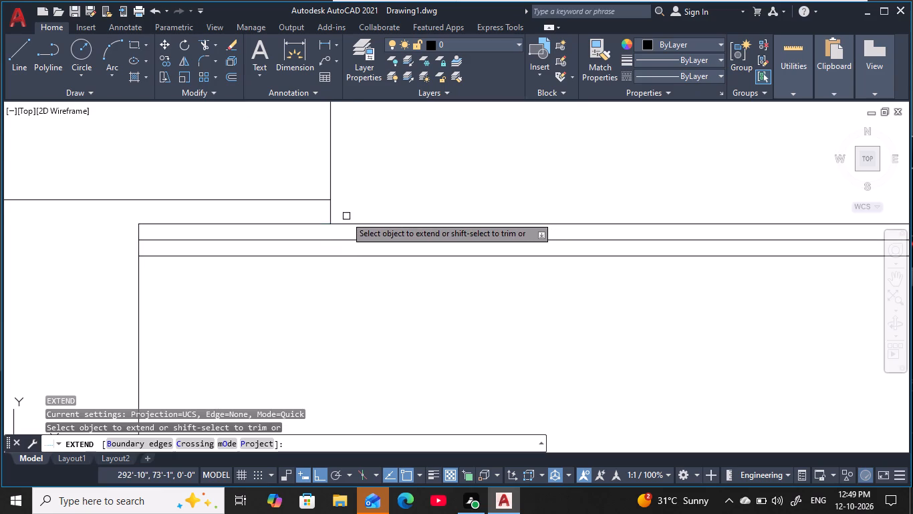
pyautogui.click(330, 213)
pyautogui.press('Escape')
pyautogui.press('Escape')
pyautogui.press('Escape')
pyautogui.press('Escape')
pyautogui.press('Escape')
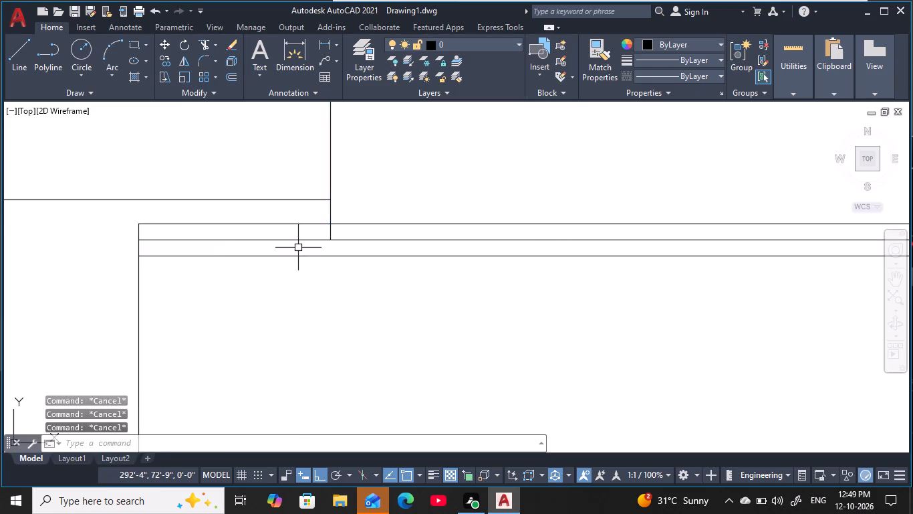
# Erase the uppermost line of the right-hand section's top band.
pyautogui.click(280, 224)
pyautogui.press('e')
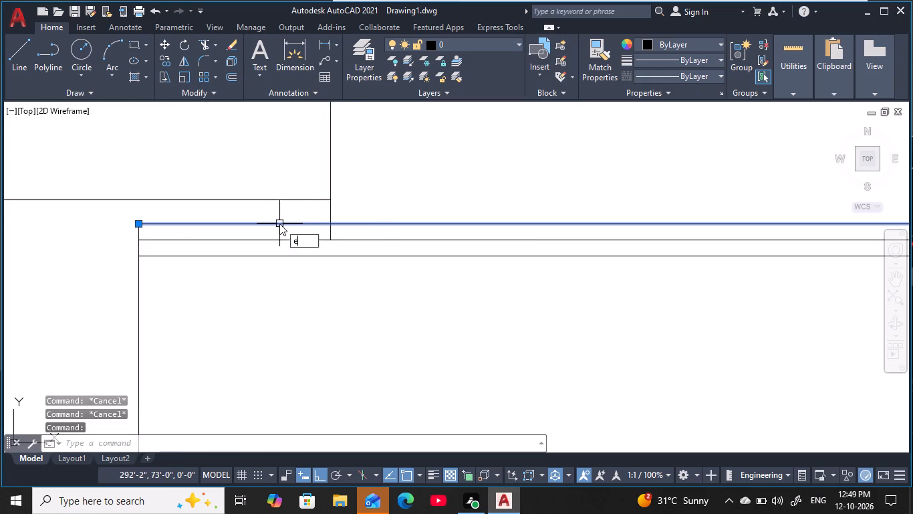
pyautogui.press('space')
pyautogui.scroll(-1, 277, 223)
pyautogui.moveTo(277, 223); pyautogui.dragTo(323, 226, button='middle')
pyautogui.press('Escape')
pyautogui.press('Escape')
pyautogui.press('Escape')
pyautogui.press('Escape')
pyautogui.press('Escape')
pyautogui.press('Escape')
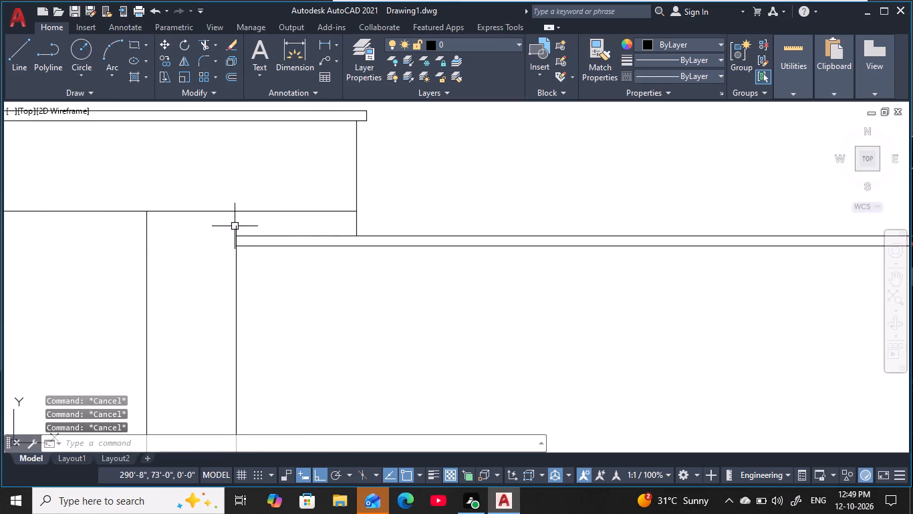
pyautogui.press('Escape')
pyautogui.press('Escape')
pyautogui.press('Escape')
pyautogui.press('Escape')
pyautogui.press('Escape')
pyautogui.press('Escape')
# Trim the vertical stub sticking up above the top band at the right-hand section's left corner.
pyautogui.scroll(1, 263, 230)
pyautogui.moveTo(263, 230); pyautogui.dragTo(265, 229, button='middle')
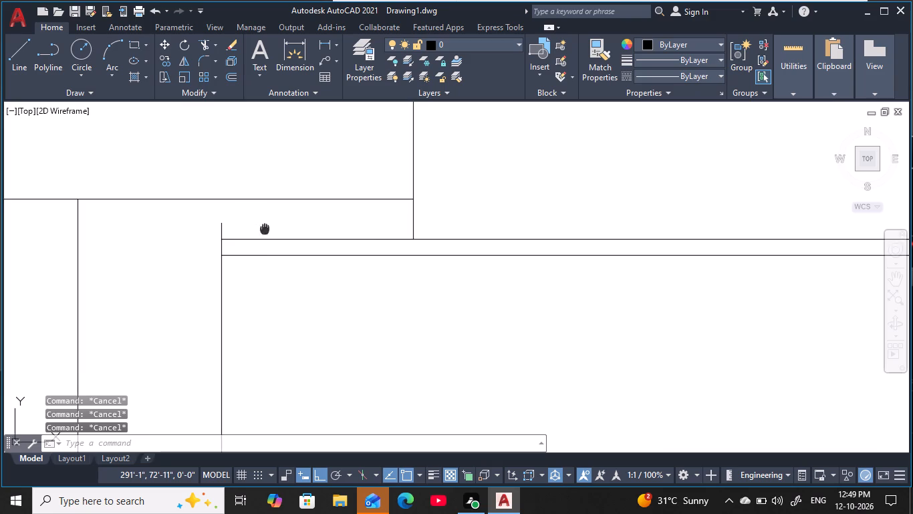
pyautogui.moveTo(265, 229); pyautogui.dragTo(291, 221, button='middle')
pyautogui.scroll(1, 291, 221)
pyautogui.press('Escape')
pyautogui.press('Escape')
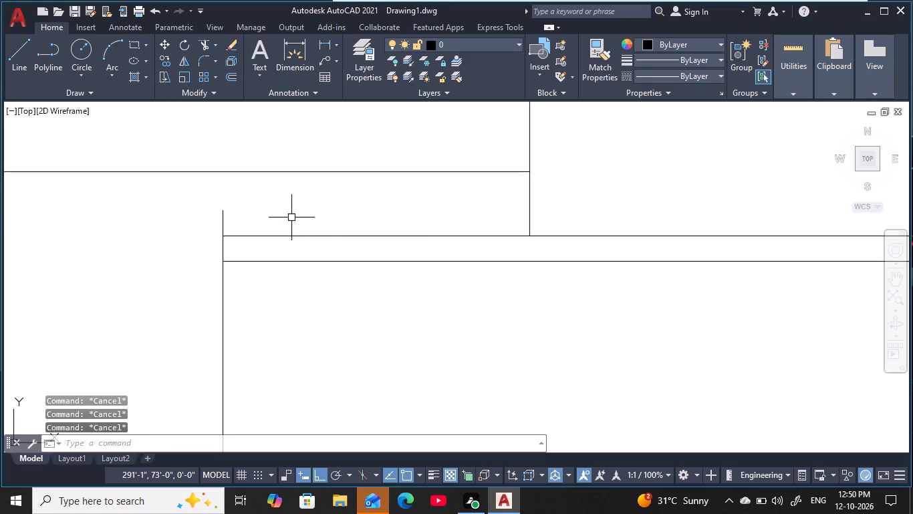
pyautogui.write('tr')
pyautogui.press('space')
pyautogui.click(238, 224)
pyautogui.click(201, 226)
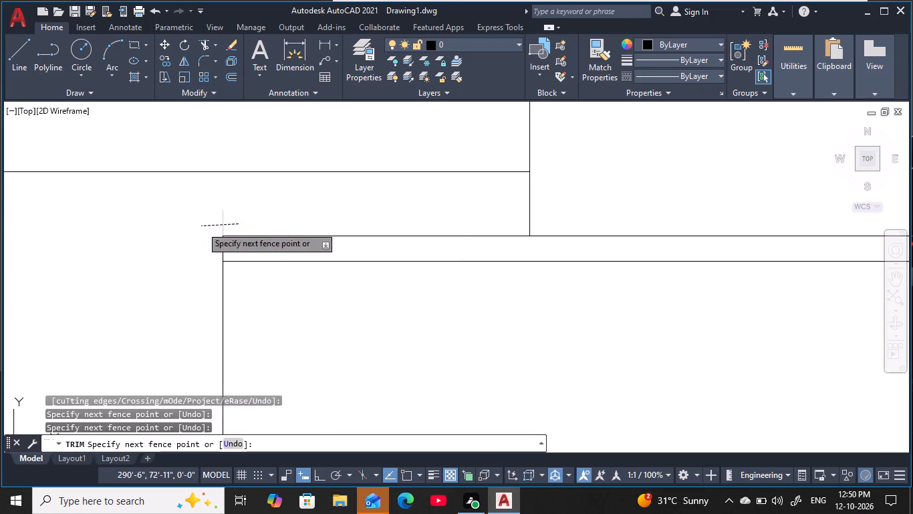
pyautogui.press('Escape')
pyautogui.press('Escape')
pyautogui.press('Escape')
pyautogui.press('Escape')
pyautogui.press('Escape')
pyautogui.press('Escape')
pyautogui.press('Escape')
pyautogui.press('Escape')
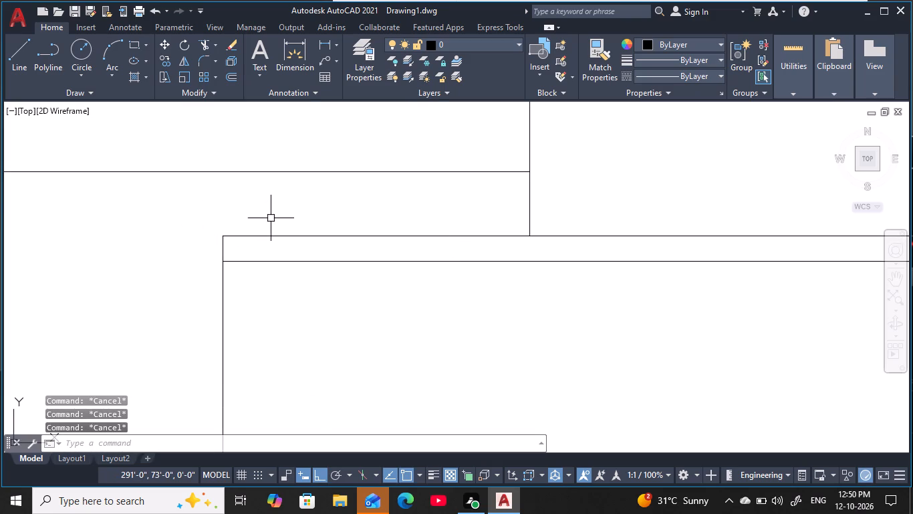
# Offset the right-hand section's left vertical line 1" outward to the left.
pyautogui.press('o')
pyautogui.press('space')
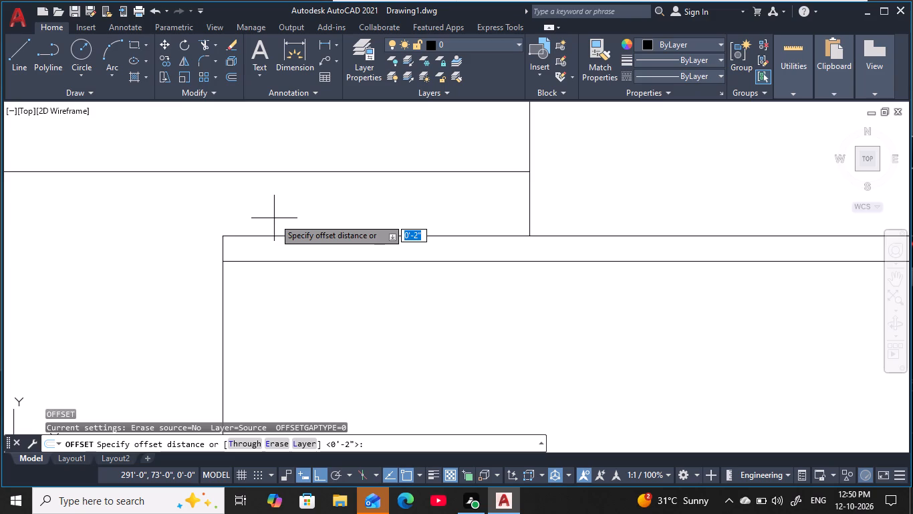
pyautogui.press('1')
pyautogui.press('space')
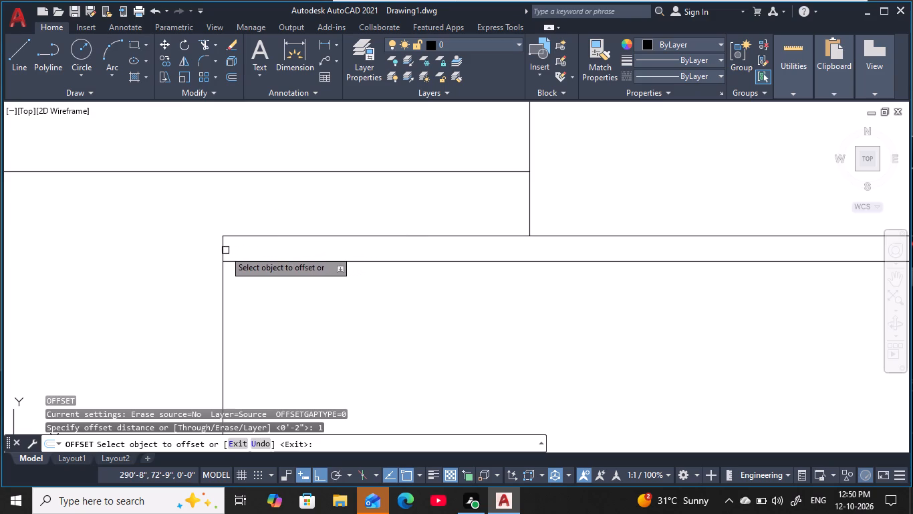
pyautogui.click(225, 250)
pyautogui.click(180, 257)
pyautogui.press('Escape')
pyautogui.press('Escape')
pyautogui.press('Escape')
pyautogui.press('Escape')
pyautogui.moveTo(272, 234); pyautogui.dragTo(305, 212, button='middle')
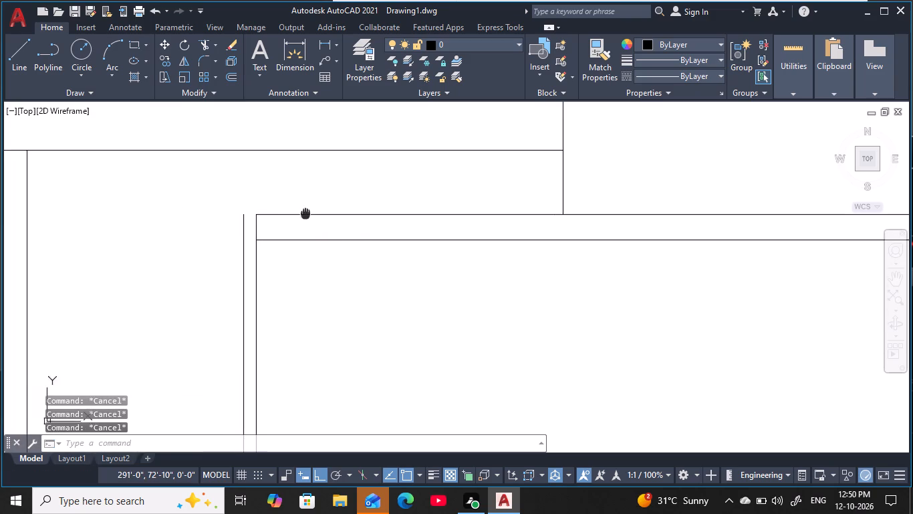
pyautogui.press('Escape')
pyautogui.press('Escape')
pyautogui.press('Escape')
pyautogui.press('Escape')
pyautogui.press('Escape')
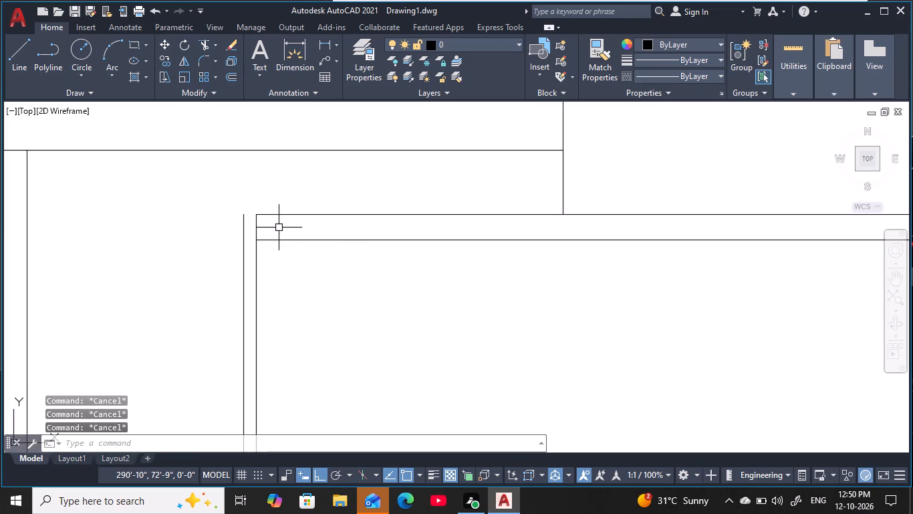
# Fillet the top band's upper line and the new offset vertical line into a square corner with zero radius.
pyautogui.press('f')
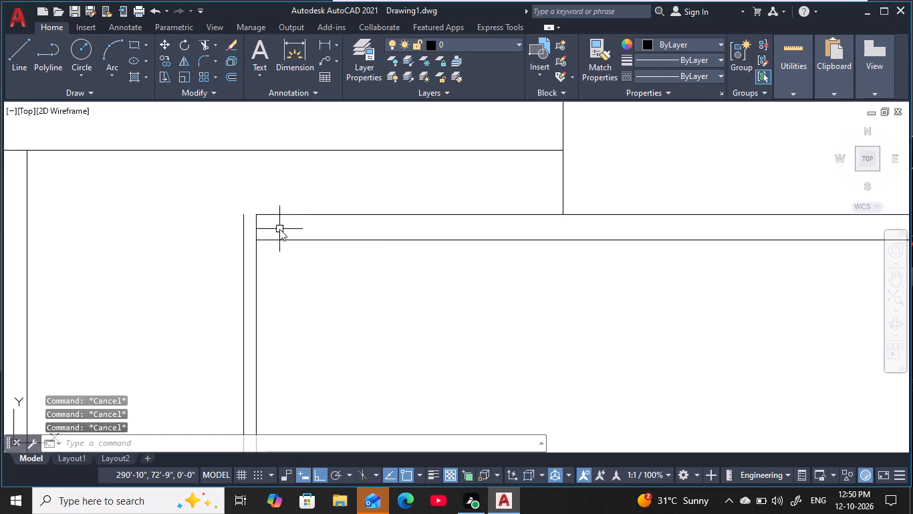
pyautogui.press('space')
pyautogui.click(275, 216)
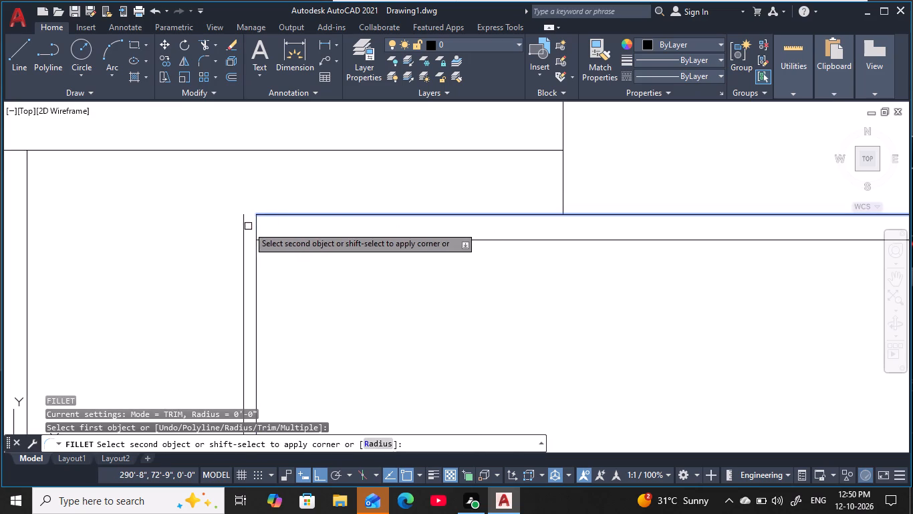
pyautogui.click(245, 224)
pyautogui.press('Escape')
pyautogui.press('Escape')
pyautogui.press('Escape')
pyautogui.press('Escape')
pyautogui.press('Escape')
pyautogui.press('Escape')
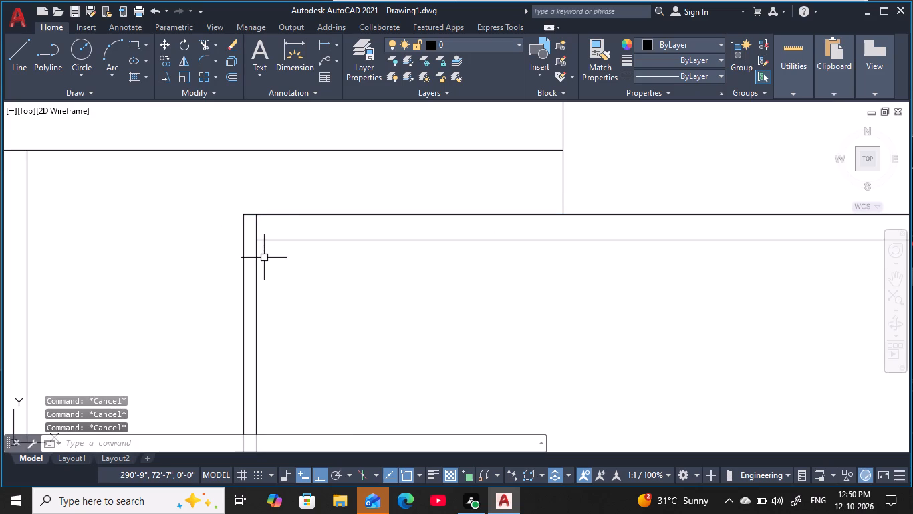
pyautogui.press('Escape')
# Extend the top band's lower line to the offset vertical line at its left end.
pyautogui.write('ex')
pyautogui.press('space')
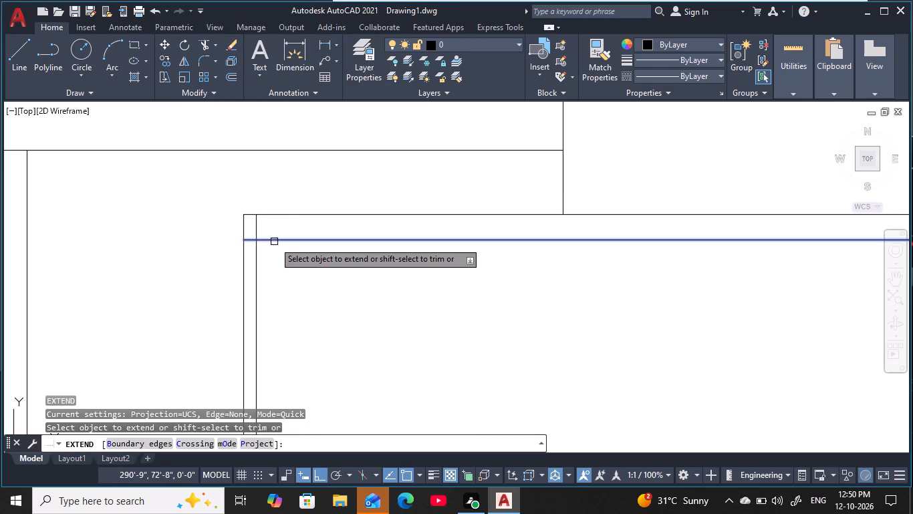
pyautogui.click(274, 242)
pyautogui.press('Escape')
pyautogui.press('Escape')
pyautogui.press('Escape')
pyautogui.press('Escape')
pyautogui.press('Escape')
pyautogui.press('Escape')
# Trim the offset vertical line below the top band and the original left vertical line inside the band.
pyautogui.write('tr')
pyautogui.press('space')
pyautogui.click(245, 268)
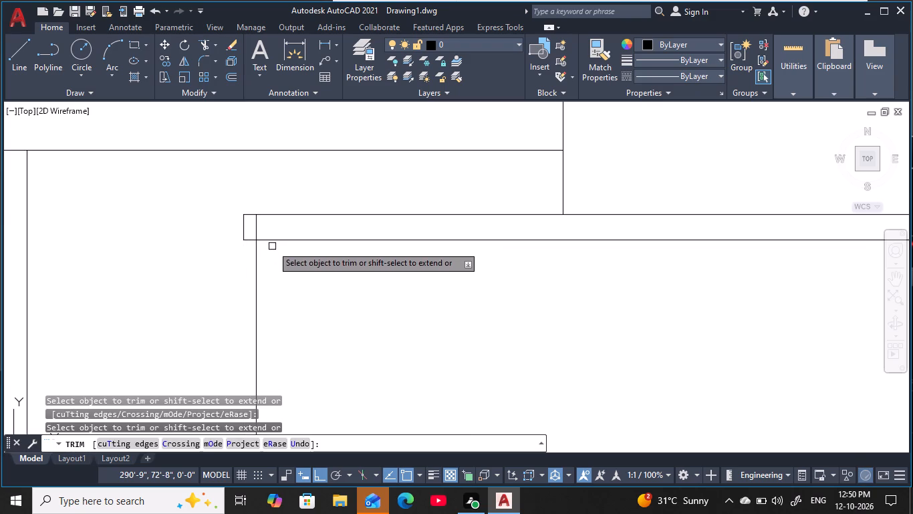
pyautogui.click(255, 232)
# Trim the short vertical stub projecting above the top band's right end.
pyautogui.scroll(-4, 299, 299)
pyautogui.moveTo(307, 301); pyautogui.dragTo(330, 184, button='middle')
pyautogui.scroll(-2, 336, 216)
pyautogui.moveTo(337, 226); pyautogui.dragTo(335, 226, button='middle')
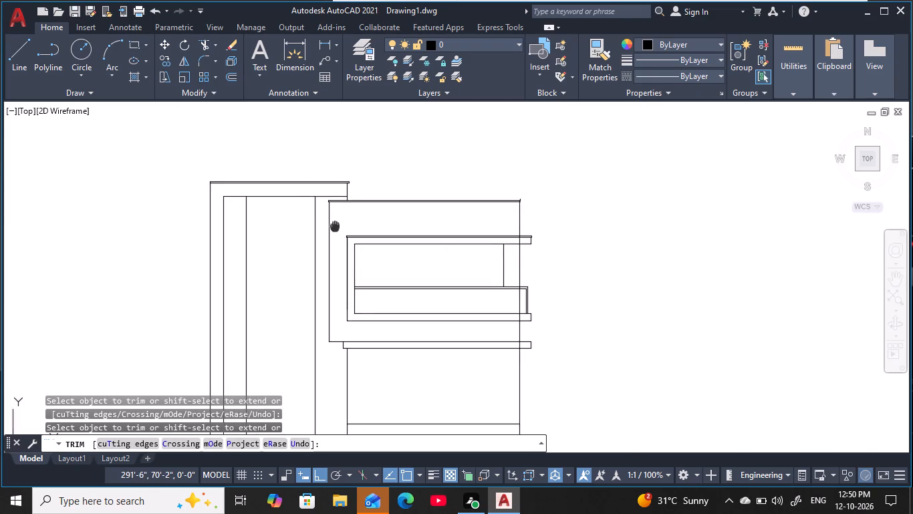
pyautogui.moveTo(335, 226); pyautogui.dragTo(310, 218, button='middle')
pyautogui.scroll(1, 346, 201)
pyautogui.moveTo(344, 201); pyautogui.dragTo(375, 185, button='middle')
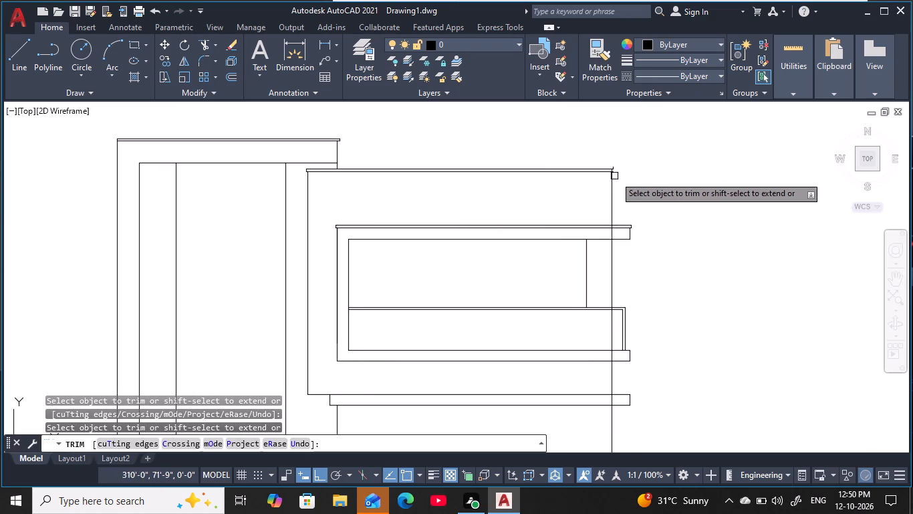
pyautogui.scroll(6, 620, 170)
pyautogui.click(559, 167)
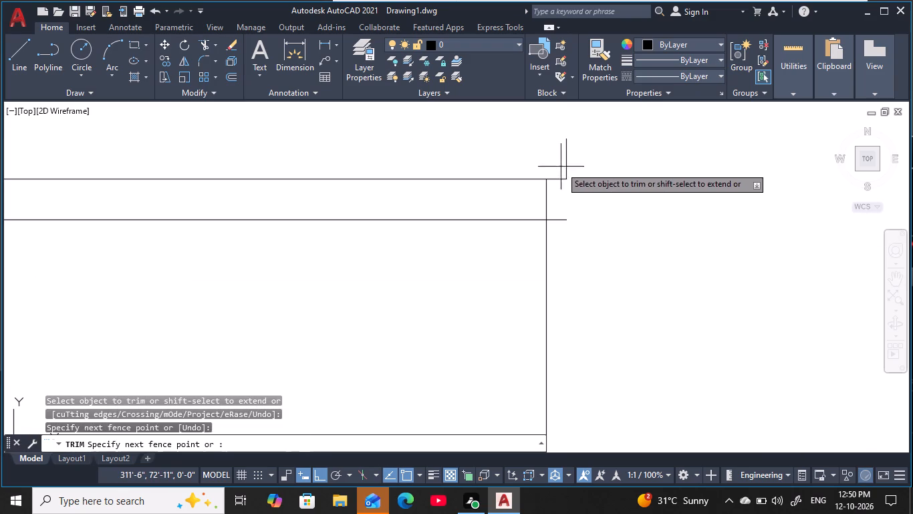
pyautogui.click(578, 164)
pyautogui.press('Escape')
pyautogui.press('Escape')
pyautogui.press('Escape')
pyautogui.press('Escape')
pyautogui.press('Escape')
pyautogui.press('Escape')
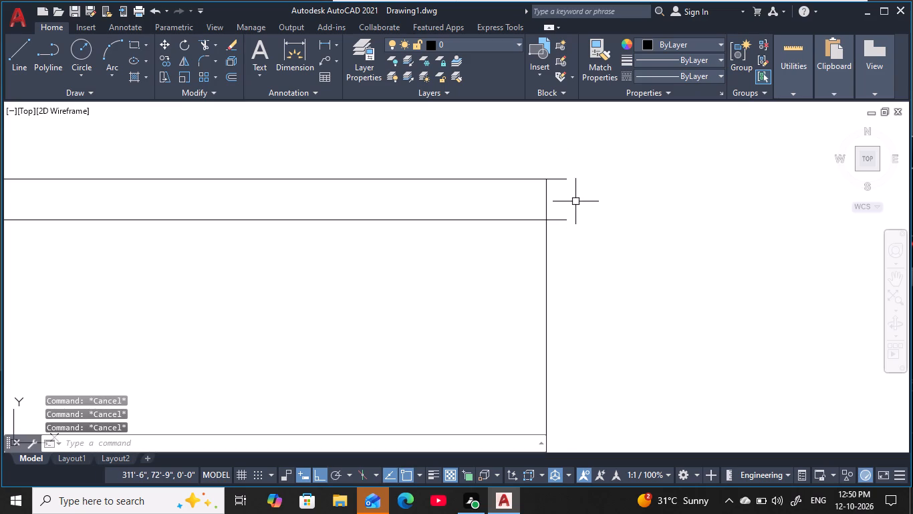
# Draw a vertical line closing the right end of the top band between its upper and lower lines.
pyautogui.press('l')
pyautogui.press('space')
pyautogui.click(566, 181)
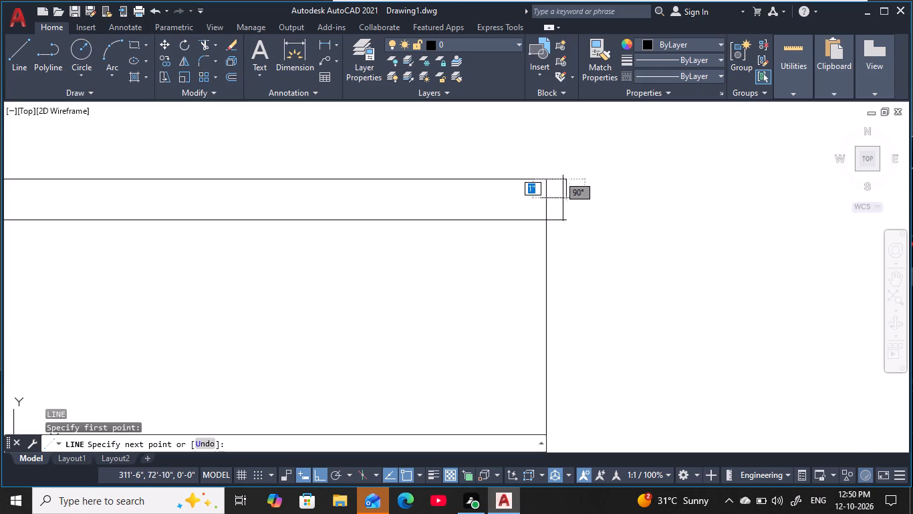
pyautogui.click(568, 218)
pyautogui.press('Escape')
pyautogui.press('Escape')
pyautogui.scroll(-3, 579, 250)
pyautogui.moveTo(586, 256); pyautogui.dragTo(602, 201, button='middle')
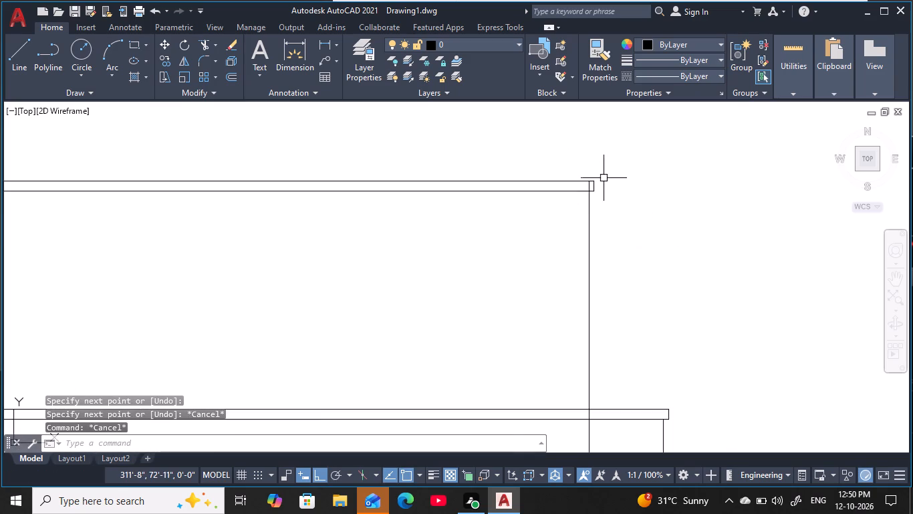
# Trim the original right vertical line where it crosses inside the top band's overhanging right end.
pyautogui.scroll(5, 603, 177)
pyautogui.moveTo(606, 179); pyautogui.dragTo(643, 179, button='middle')
pyautogui.press('Escape')
pyautogui.press('Escape')
pyautogui.press('Escape')
pyautogui.press('t')
pyautogui.press('r')
pyautogui.press('space')
pyautogui.press('space')
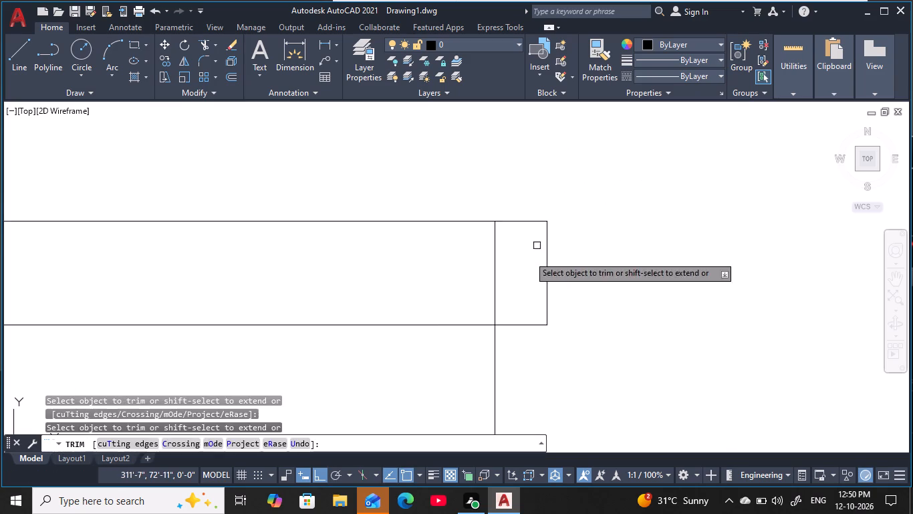
pyautogui.click(507, 273)
pyautogui.click(459, 278)
pyautogui.scroll(-3, 485, 273)
pyautogui.moveTo(489, 272); pyautogui.dragTo(623, 168, button='middle')
pyautogui.press('Escape')
pyautogui.scroll(-5, 626, 169)
pyautogui.press('Escape')
pyautogui.press('Escape')
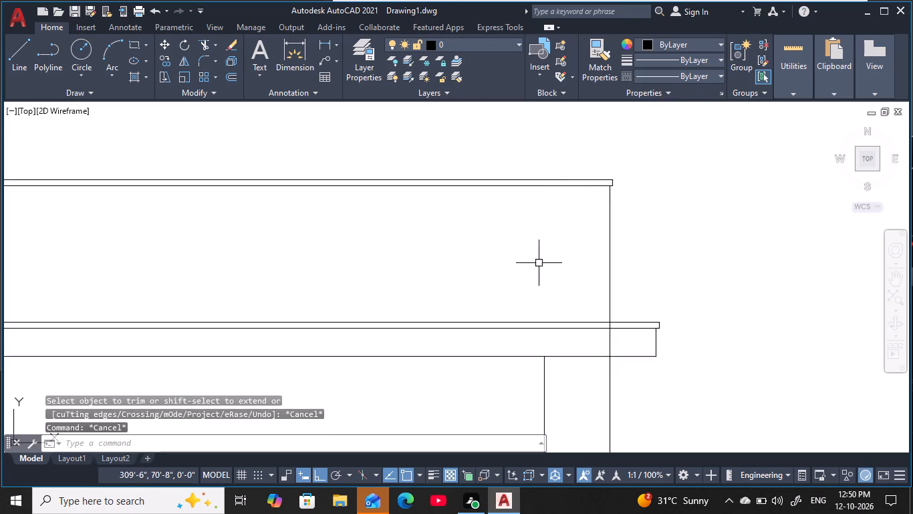
# Trim the right vertical line inside the lower railing panel, between the panel's base line and its inner upper line.
pyautogui.moveTo(545, 262); pyautogui.dragTo(640, 199, button='middle')
pyautogui.scroll(-1, 634, 200)
pyautogui.moveTo(628, 202); pyautogui.dragTo(607, 194, button='middle')
pyautogui.scroll(-1, 612, 197)
pyautogui.press('Escape')
pyautogui.press('Escape')
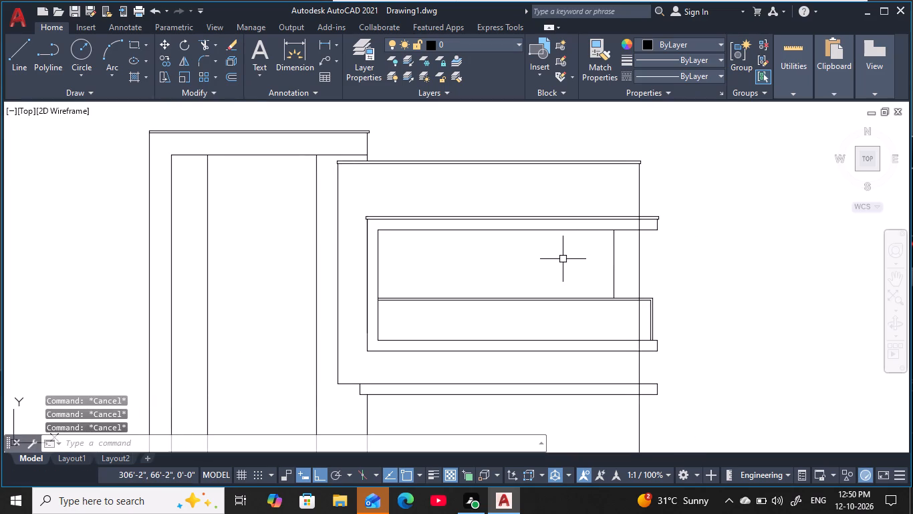
pyautogui.press('Escape')
pyautogui.moveTo(563, 259); pyautogui.dragTo(571, 216, button='middle')
pyautogui.press('Escape')
pyautogui.press('Escape')
pyautogui.press('Escape')
pyautogui.press('Escape')
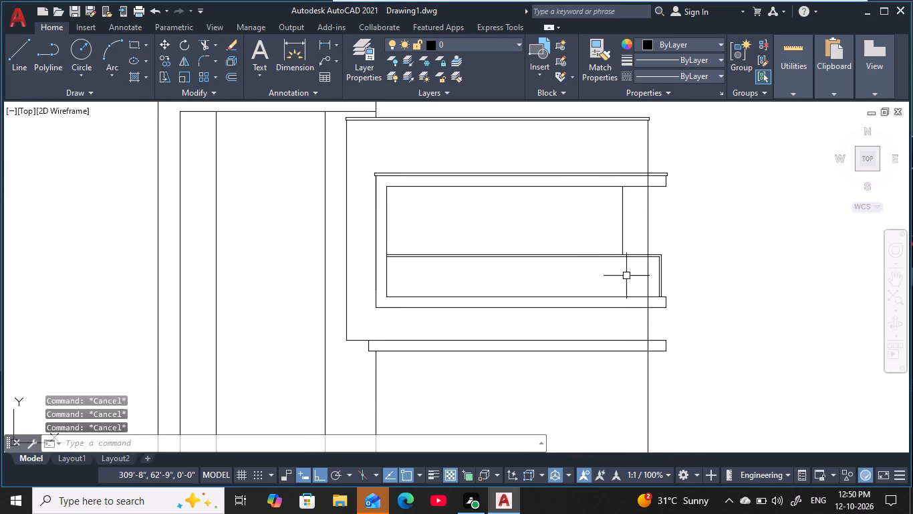
pyautogui.press('Escape')
pyautogui.press('Escape')
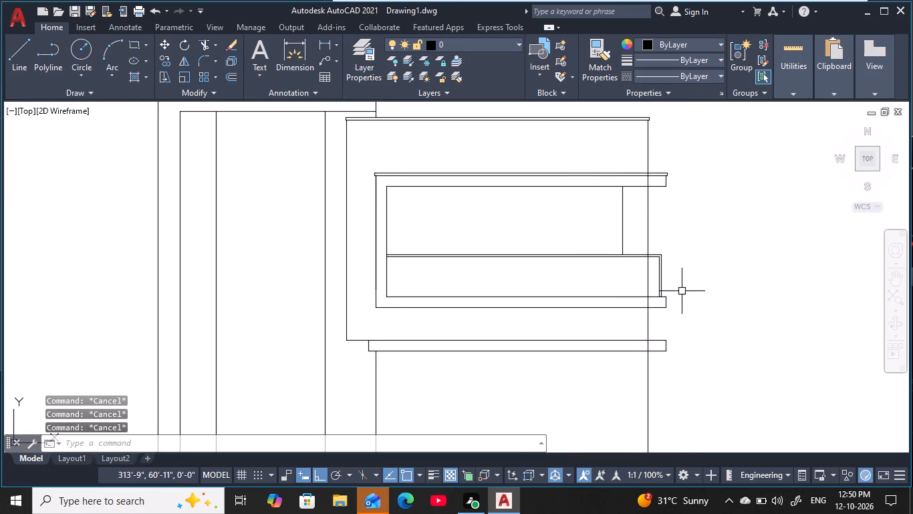
pyautogui.moveTo(688, 319); pyautogui.dragTo(686, 286, button='middle')
pyautogui.scroll(1, 677, 250)
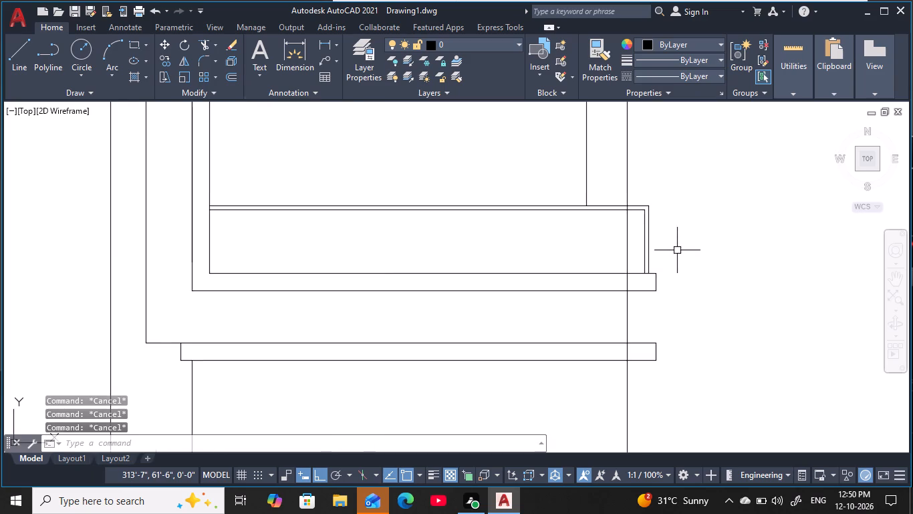
pyautogui.moveTo(677, 250); pyautogui.dragTo(692, 264, button='middle')
pyautogui.press('Escape')
pyautogui.press('Escape')
pyautogui.press('Escape')
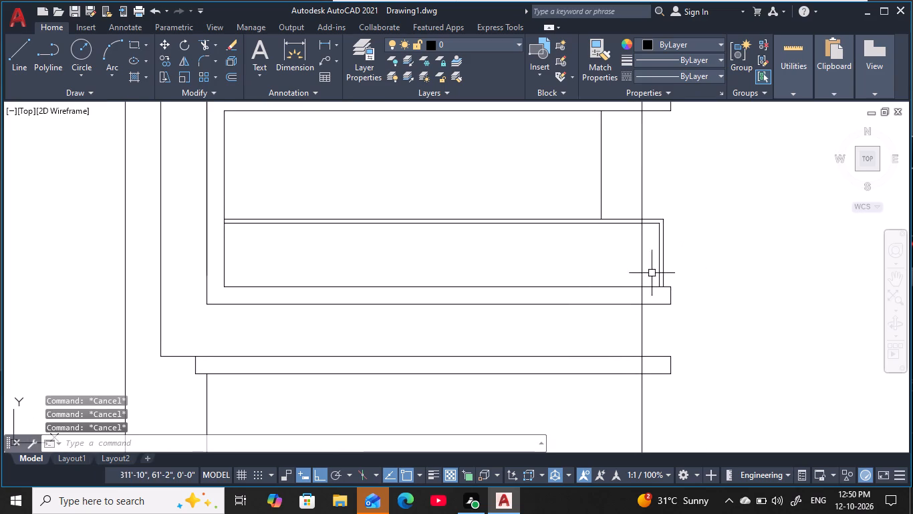
pyautogui.press('Escape')
pyautogui.press('Escape')
pyautogui.press('t')
pyautogui.press('r')
pyautogui.press('space')
pyautogui.click(648, 267)
pyautogui.click(604, 272)
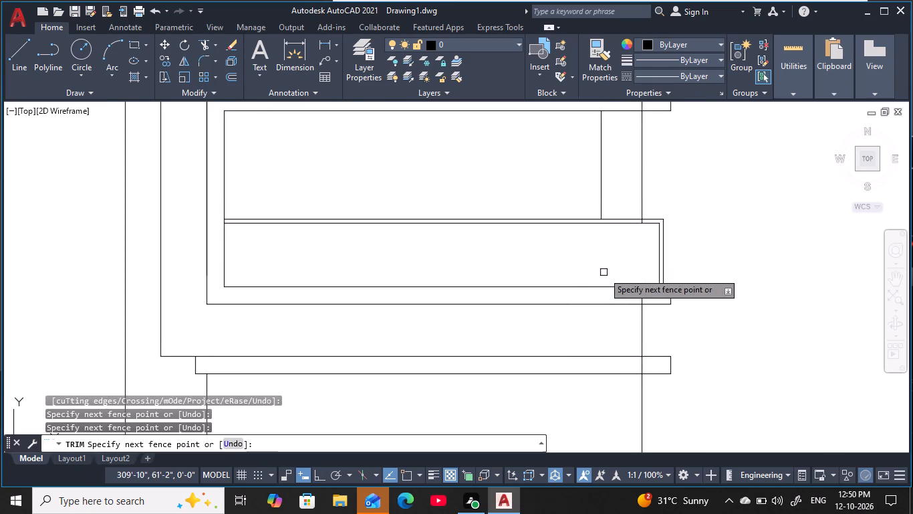
# Trim the short vertical piece left between the two upper lines of the railing panel.
pyautogui.scroll(-1, 626, 266)
pyautogui.moveTo(628, 267); pyautogui.dragTo(608, 266, button='middle')
pyautogui.moveTo(611, 258); pyautogui.dragTo(610, 288, button='middle')
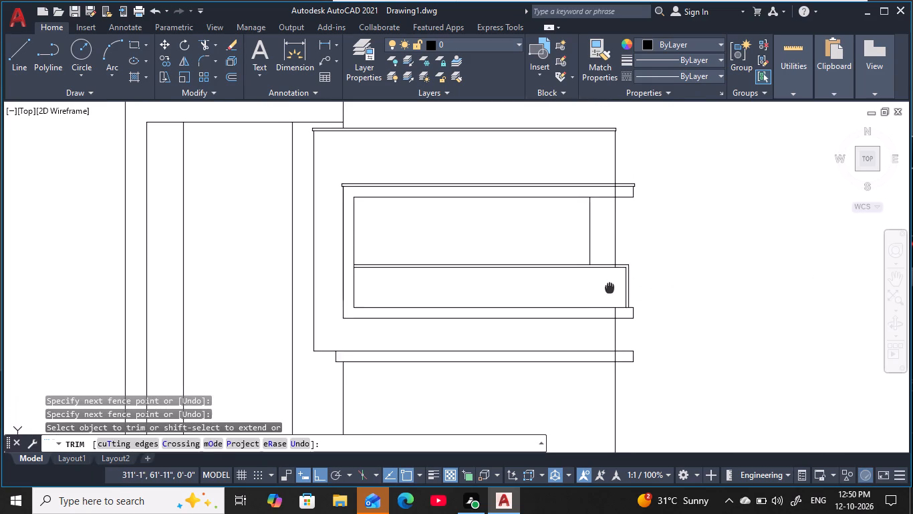
pyautogui.moveTo(610, 288); pyautogui.dragTo(618, 323, button='middle')
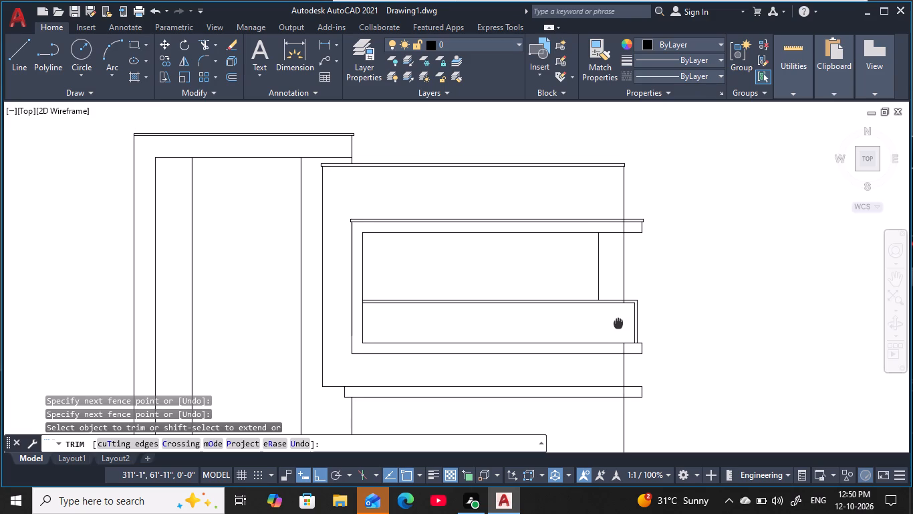
pyautogui.moveTo(618, 323); pyautogui.dragTo(620, 326, button='middle')
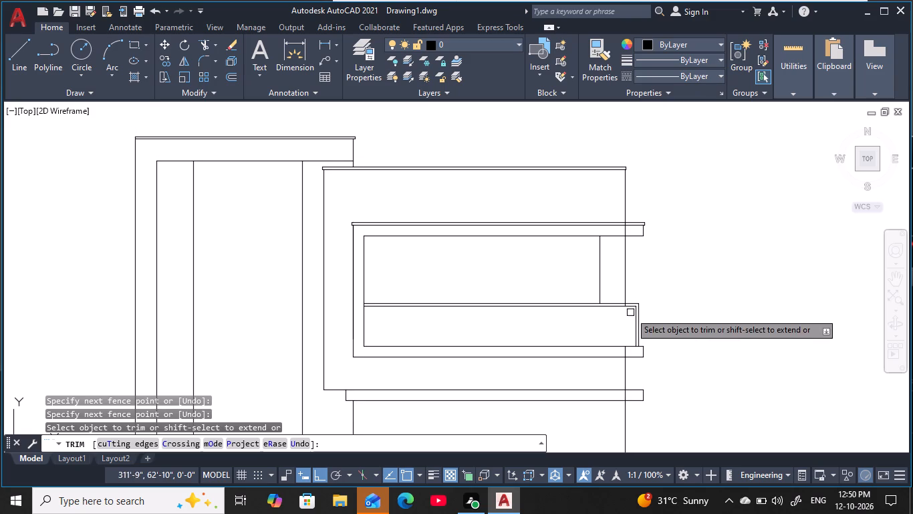
pyautogui.scroll(4, 618, 298)
pyautogui.moveTo(622, 295); pyautogui.dragTo(611, 270, button='middle')
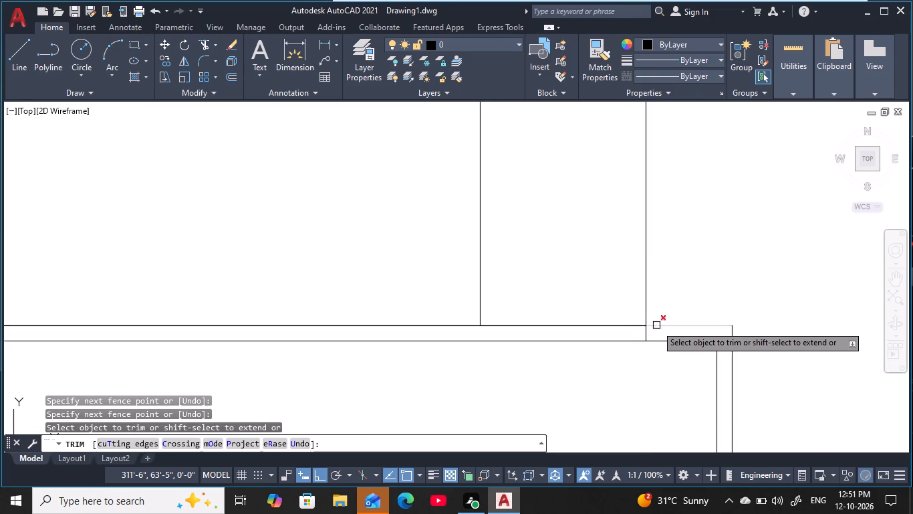
pyautogui.scroll(2, 656, 325)
pyautogui.click(654, 343)
pyautogui.click(594, 359)
pyautogui.scroll(-3, 558, 280)
pyautogui.moveTo(558, 277); pyautogui.dragTo(626, 301, button='middle')
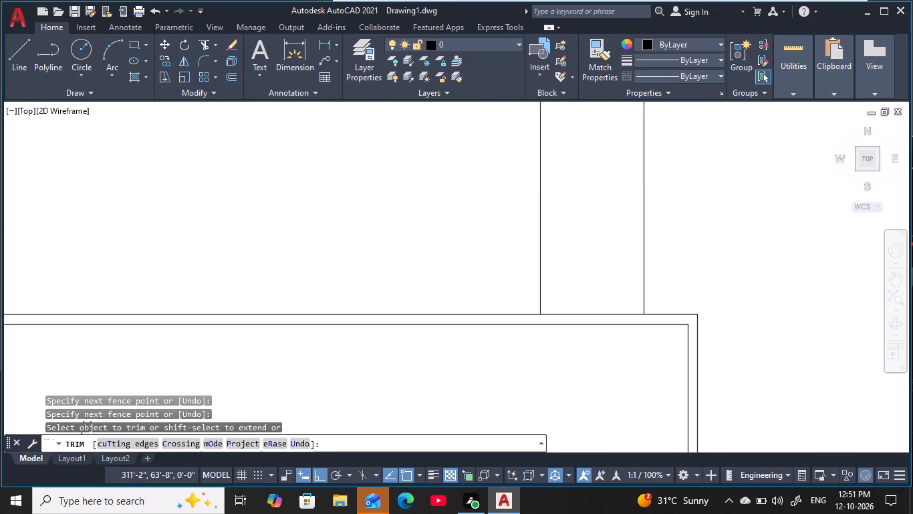
pyautogui.scroll(-2, 594, 302)
pyautogui.moveTo(593, 298); pyautogui.dragTo(596, 330, button='middle')
pyautogui.press('Escape')
pyautogui.press('Escape')
pyautogui.press('Escape')
pyautogui.press('Escape')
pyautogui.press('Escape')
pyautogui.press('Escape')
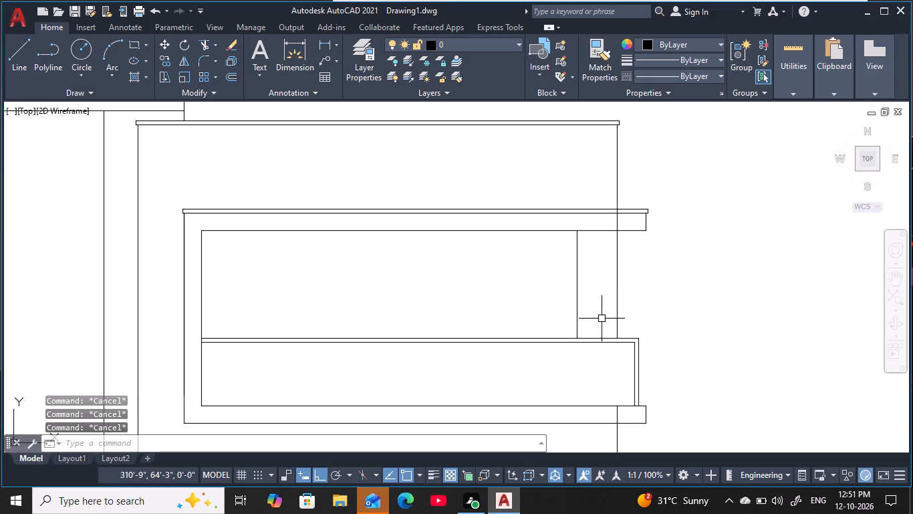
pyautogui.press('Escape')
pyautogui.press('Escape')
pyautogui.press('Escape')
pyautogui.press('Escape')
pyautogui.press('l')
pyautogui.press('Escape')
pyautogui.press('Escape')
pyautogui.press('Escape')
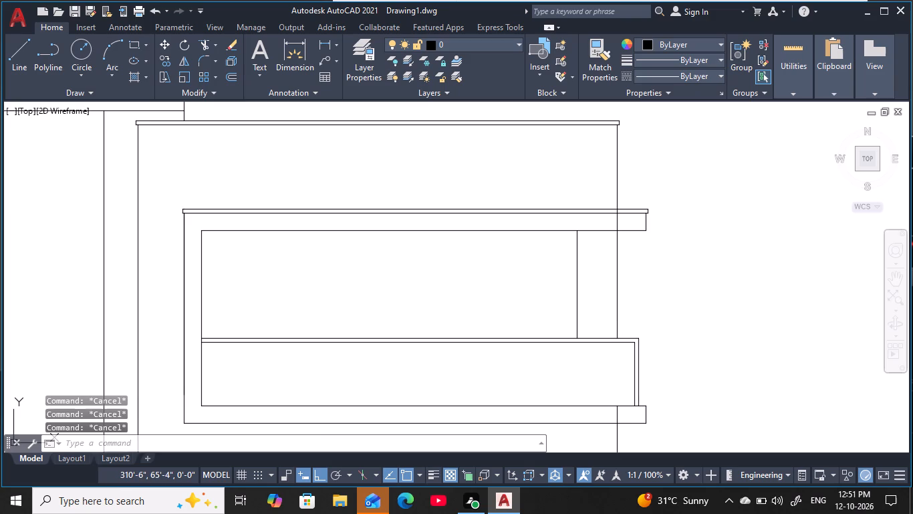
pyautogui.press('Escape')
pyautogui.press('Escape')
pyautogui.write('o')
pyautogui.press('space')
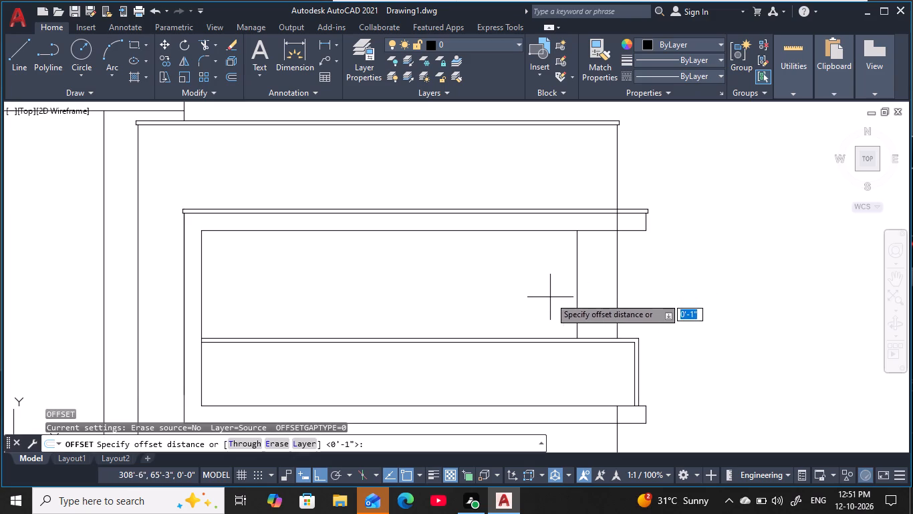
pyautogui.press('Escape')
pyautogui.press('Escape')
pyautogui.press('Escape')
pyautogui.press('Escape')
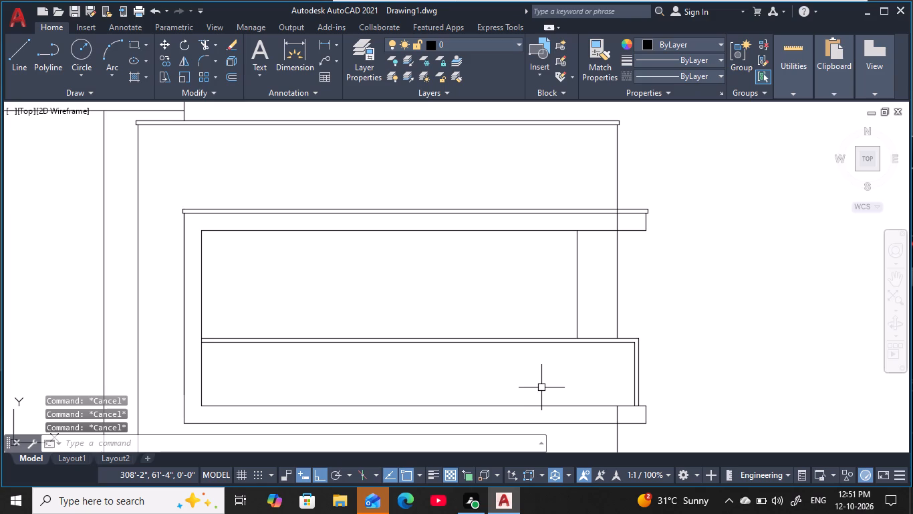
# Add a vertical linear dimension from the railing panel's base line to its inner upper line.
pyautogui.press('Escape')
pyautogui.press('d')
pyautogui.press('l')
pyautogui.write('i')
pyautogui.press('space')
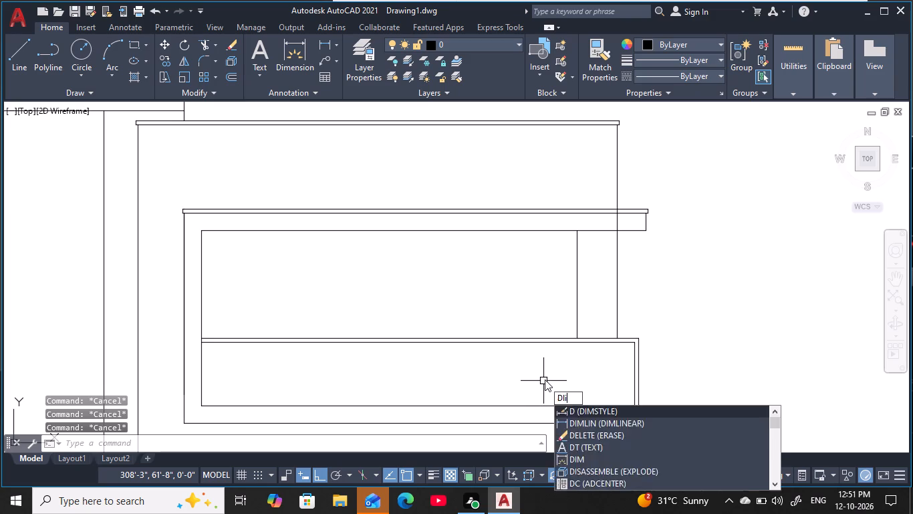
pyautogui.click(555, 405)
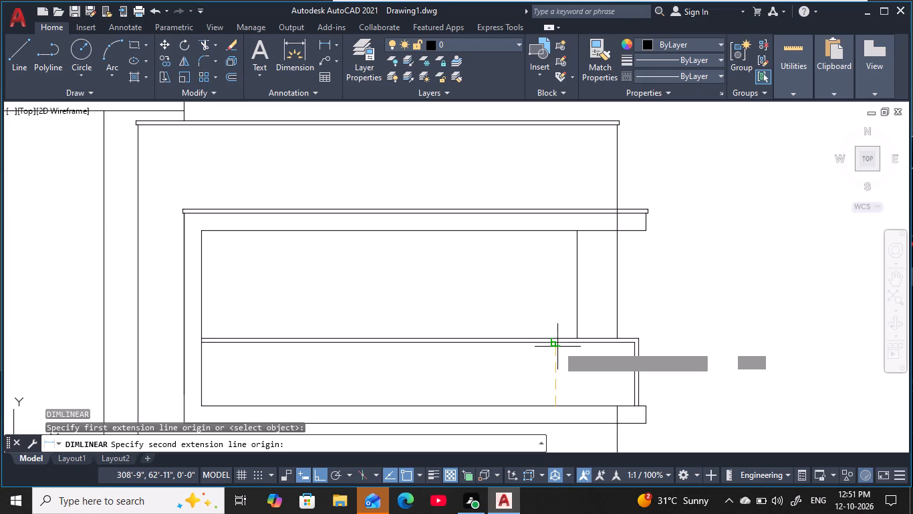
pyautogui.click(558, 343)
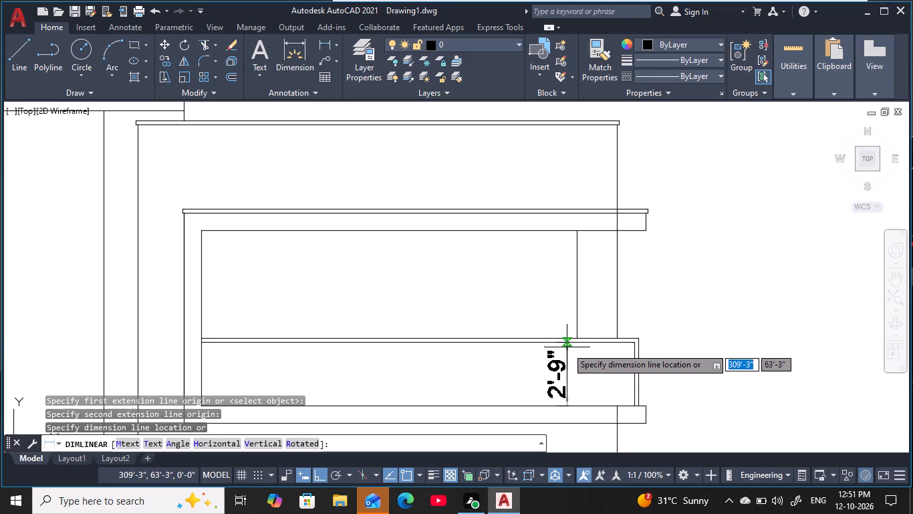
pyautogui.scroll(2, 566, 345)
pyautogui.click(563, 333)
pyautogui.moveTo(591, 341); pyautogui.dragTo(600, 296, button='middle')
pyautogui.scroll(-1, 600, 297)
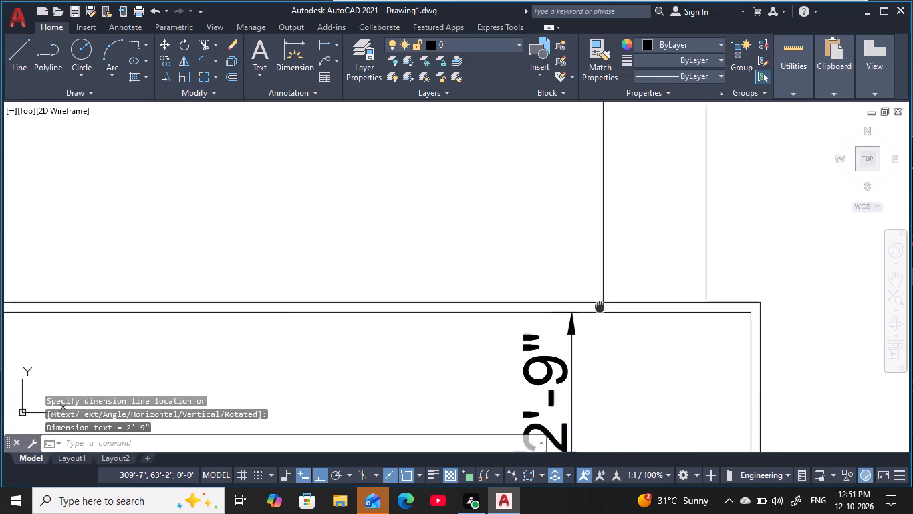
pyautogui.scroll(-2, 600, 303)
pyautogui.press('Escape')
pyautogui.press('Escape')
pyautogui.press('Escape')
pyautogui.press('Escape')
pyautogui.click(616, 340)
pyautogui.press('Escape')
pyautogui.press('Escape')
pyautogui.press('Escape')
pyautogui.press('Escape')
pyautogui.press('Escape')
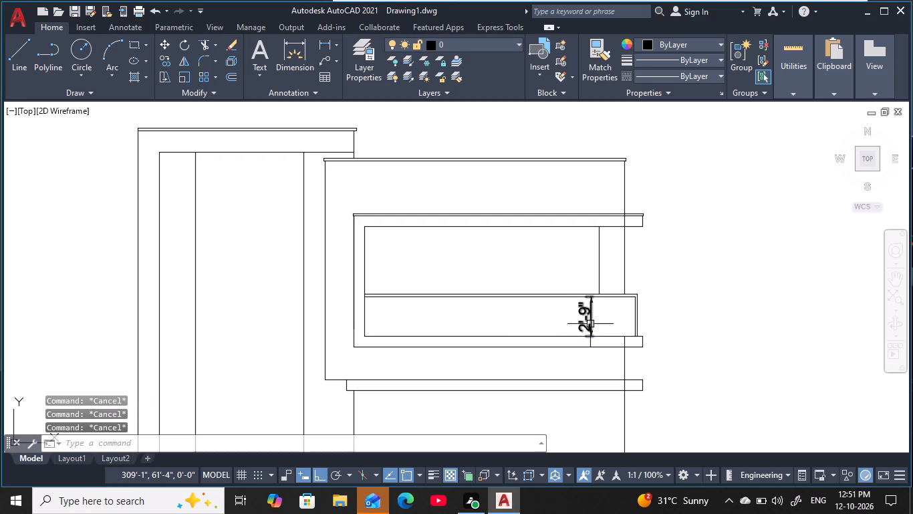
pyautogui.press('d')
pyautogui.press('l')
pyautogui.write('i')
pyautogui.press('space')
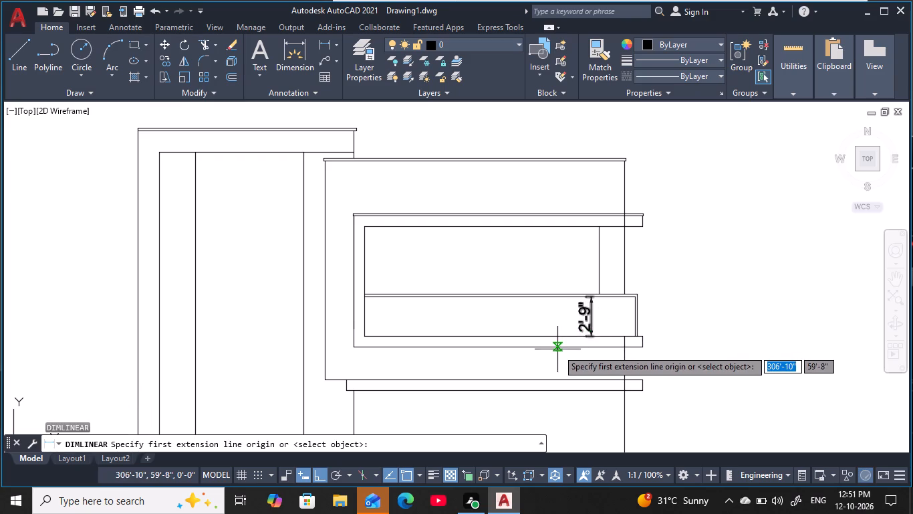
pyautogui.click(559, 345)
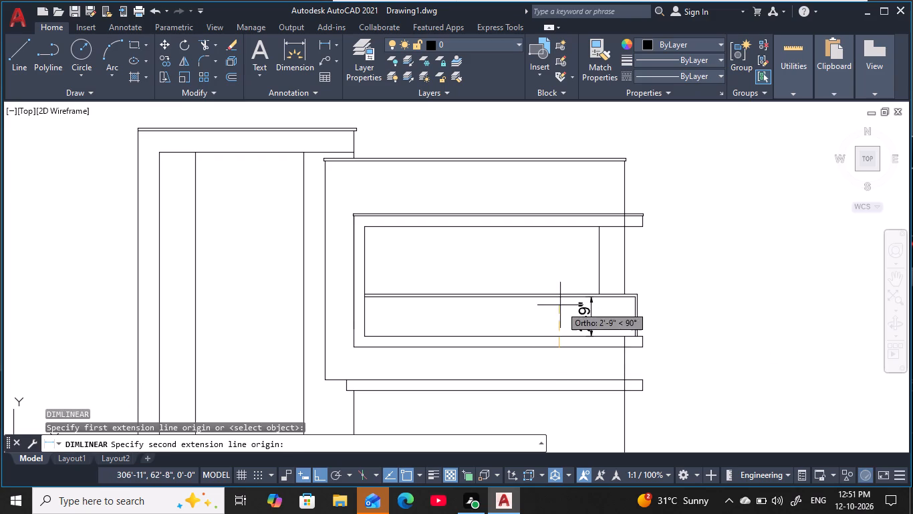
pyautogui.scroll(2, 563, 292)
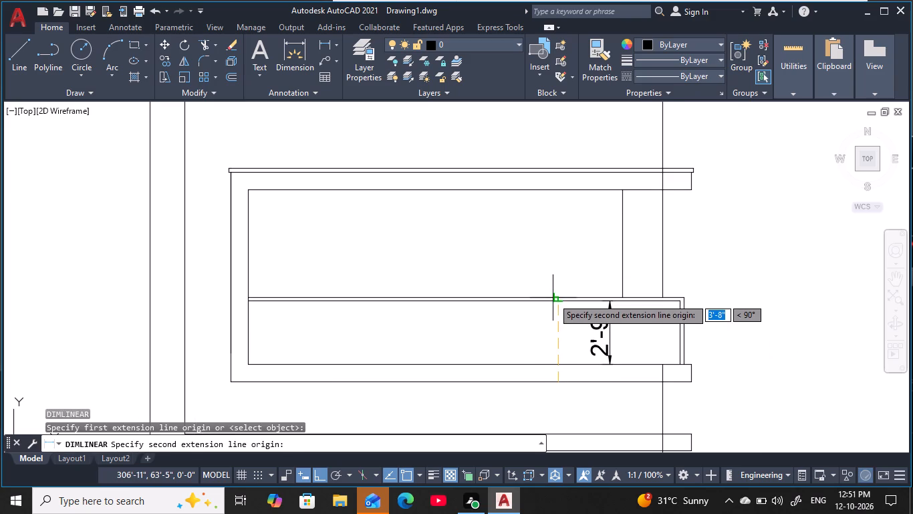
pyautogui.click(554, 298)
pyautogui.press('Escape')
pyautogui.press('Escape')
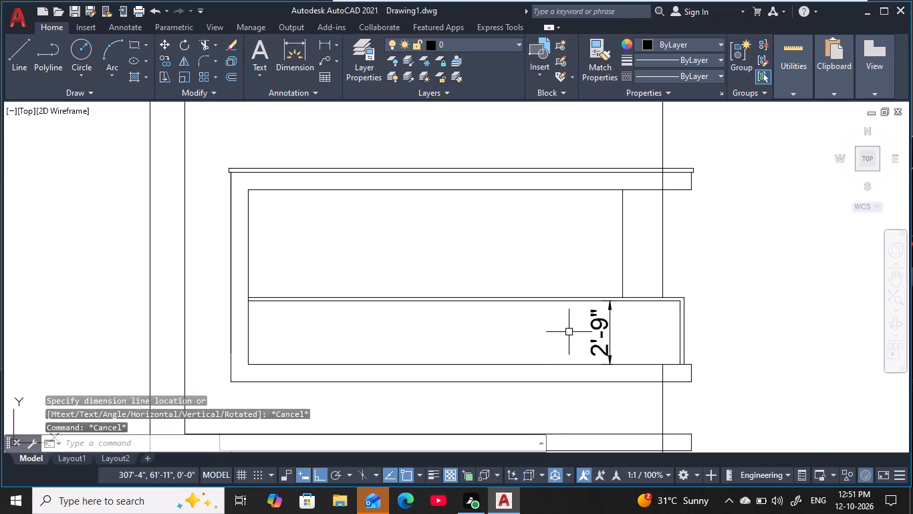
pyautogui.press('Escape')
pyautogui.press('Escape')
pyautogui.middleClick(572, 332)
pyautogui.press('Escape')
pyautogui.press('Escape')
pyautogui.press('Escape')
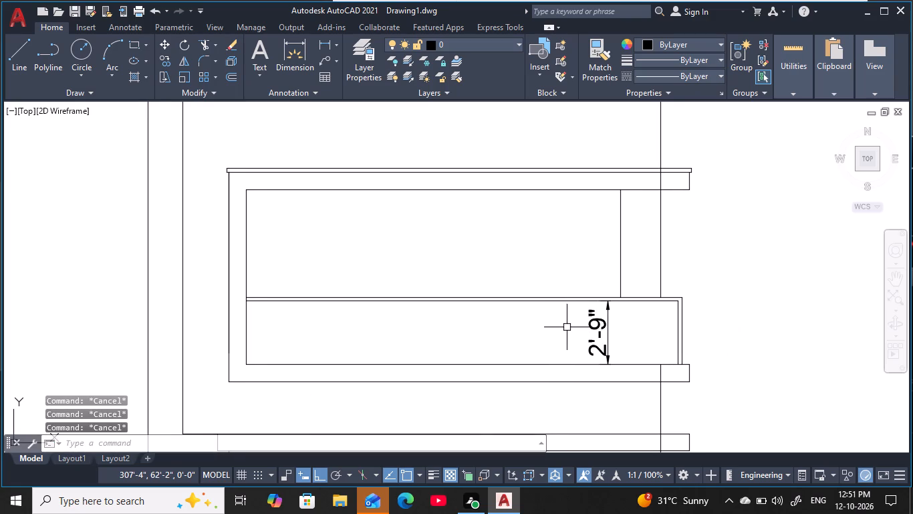
# Measure the height from the railing panel's base line to its outer upper line with a trial linear dimension.
pyautogui.press('d')
pyautogui.press('l')
pyautogui.press('i')
pyautogui.press('space')
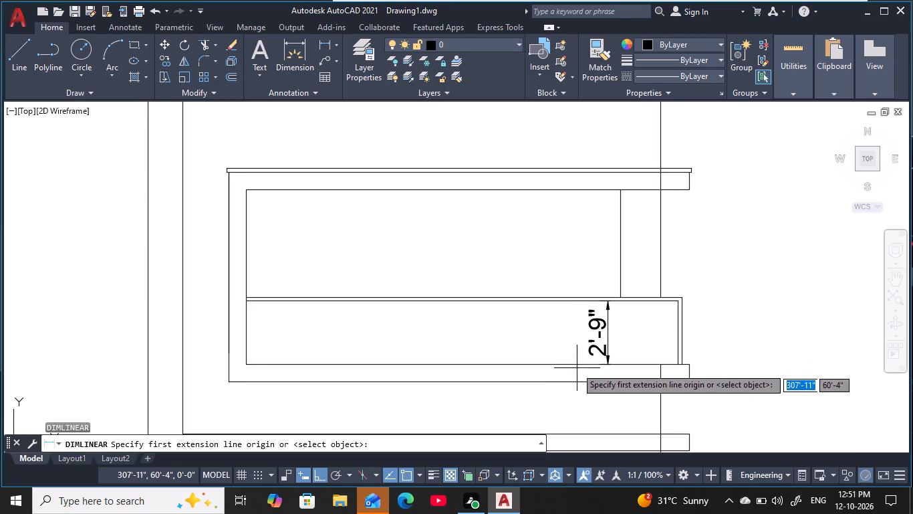
pyautogui.click(573, 363)
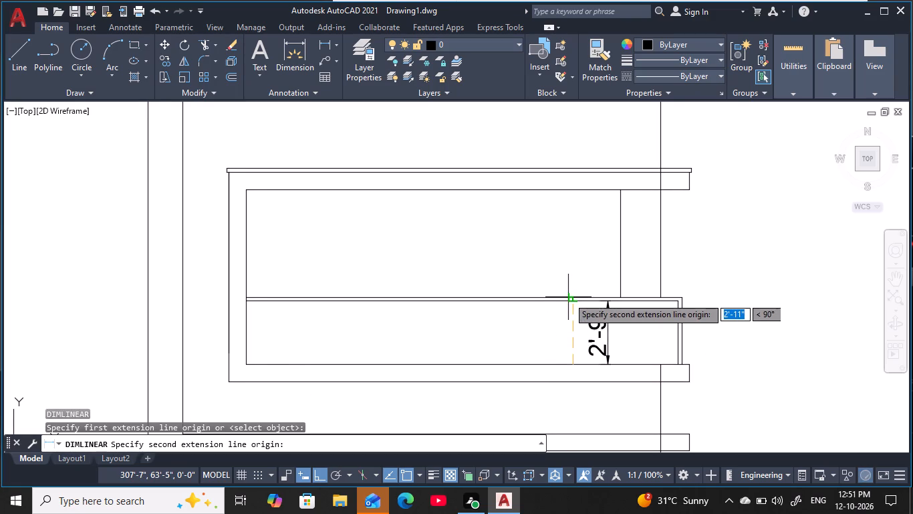
pyautogui.click(571, 298)
pyautogui.scroll(2, 581, 305)
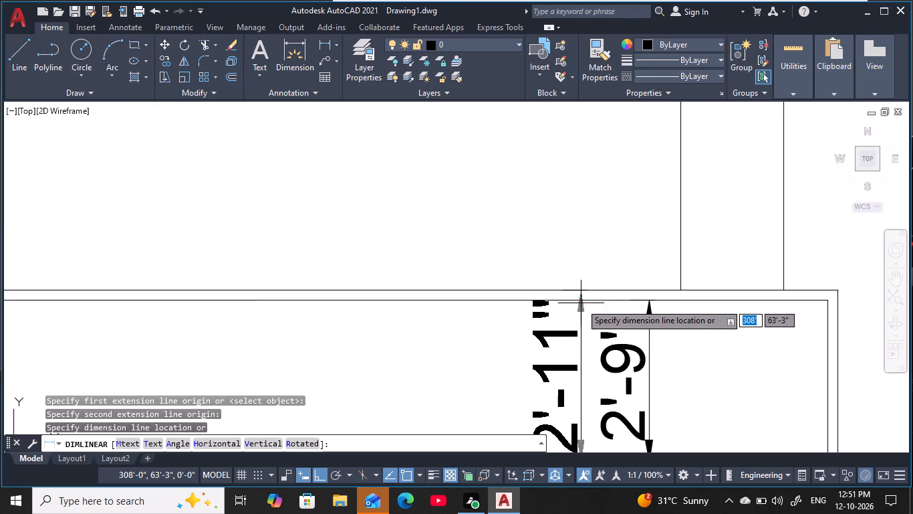
pyautogui.scroll(-1, 567, 344)
pyautogui.moveTo(571, 344); pyautogui.dragTo(600, 298, button='middle')
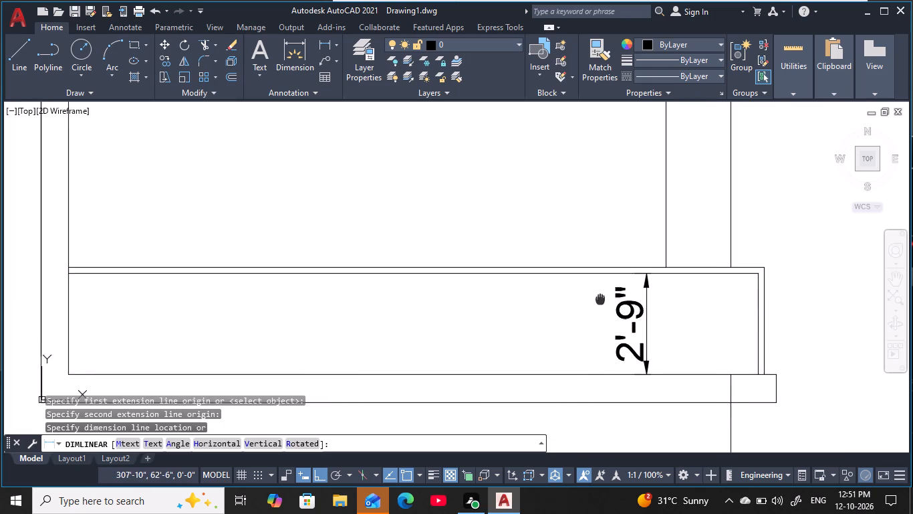
pyautogui.moveTo(600, 298); pyautogui.dragTo(606, 286, button='middle')
pyautogui.press('Escape')
pyautogui.press('Escape')
pyautogui.press('Escape')
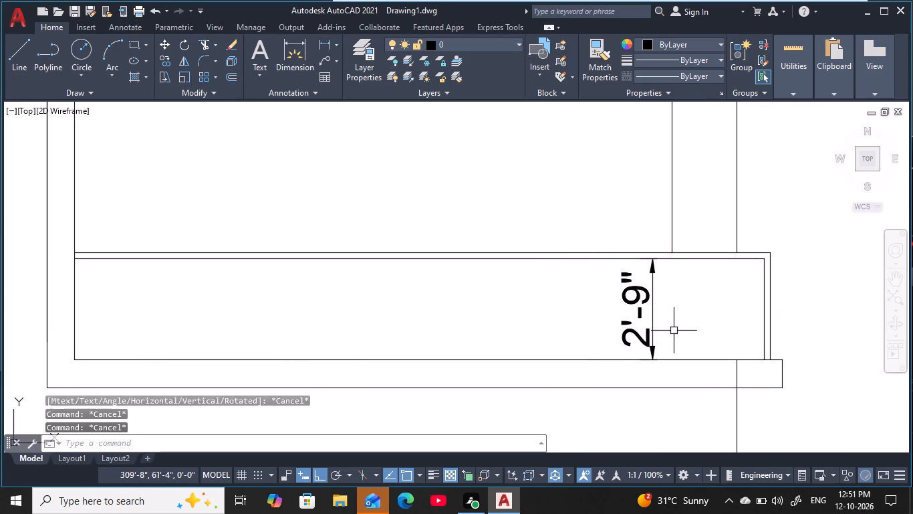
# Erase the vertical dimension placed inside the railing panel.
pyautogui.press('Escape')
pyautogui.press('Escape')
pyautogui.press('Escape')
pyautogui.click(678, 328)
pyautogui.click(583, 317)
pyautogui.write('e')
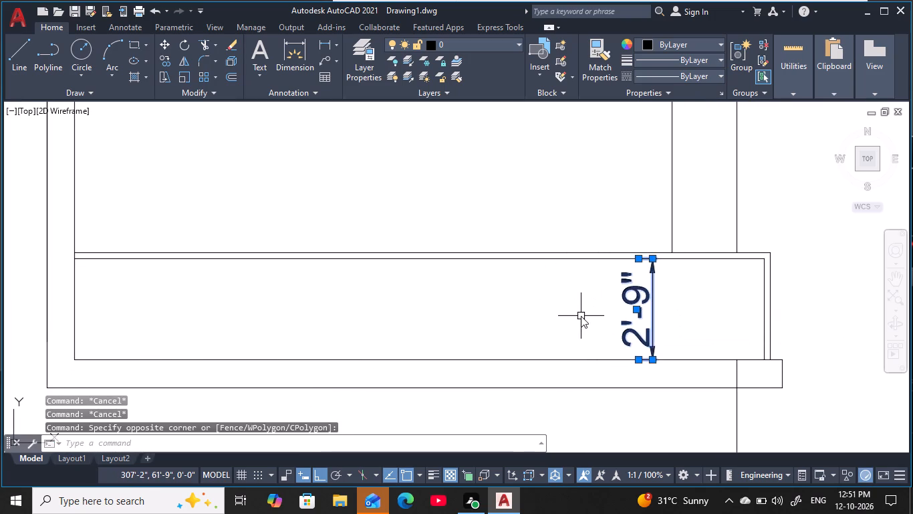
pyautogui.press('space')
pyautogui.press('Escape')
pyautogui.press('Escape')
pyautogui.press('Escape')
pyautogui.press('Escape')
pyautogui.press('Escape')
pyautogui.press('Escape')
# Measure the height from the lower edge of the band below the railing to the panel's inner upper line with a trial linear dimension.
pyautogui.press('d')
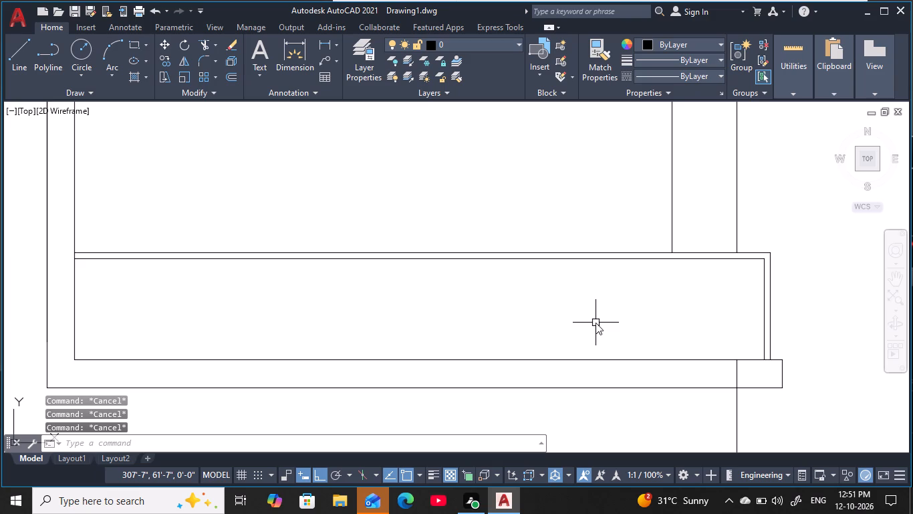
pyautogui.press('l')
pyautogui.press('i')
pyautogui.press('space')
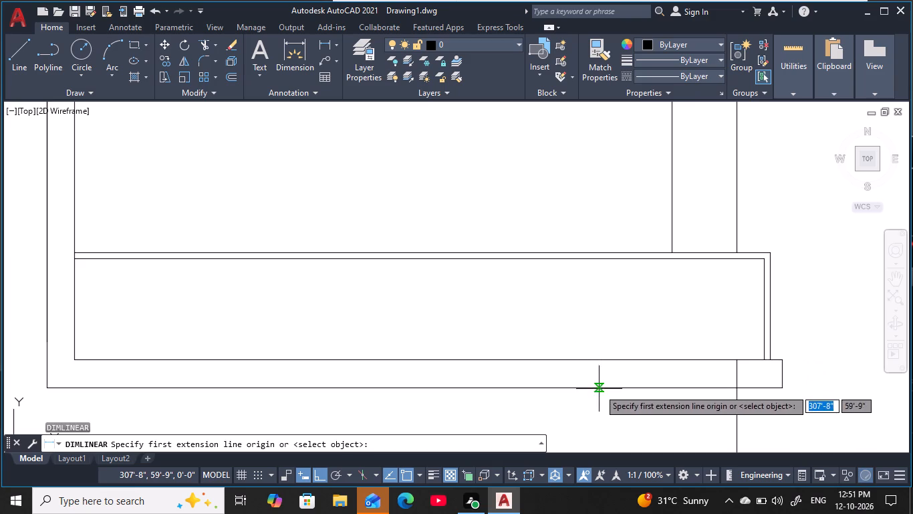
pyautogui.click(599, 389)
pyautogui.click(600, 263)
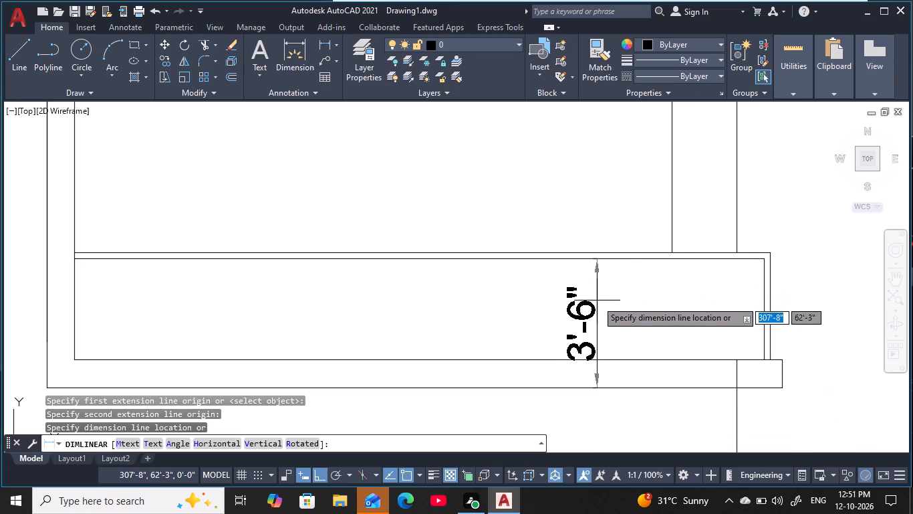
pyautogui.press('Escape')
pyautogui.press('Escape')
pyautogui.press('Escape')
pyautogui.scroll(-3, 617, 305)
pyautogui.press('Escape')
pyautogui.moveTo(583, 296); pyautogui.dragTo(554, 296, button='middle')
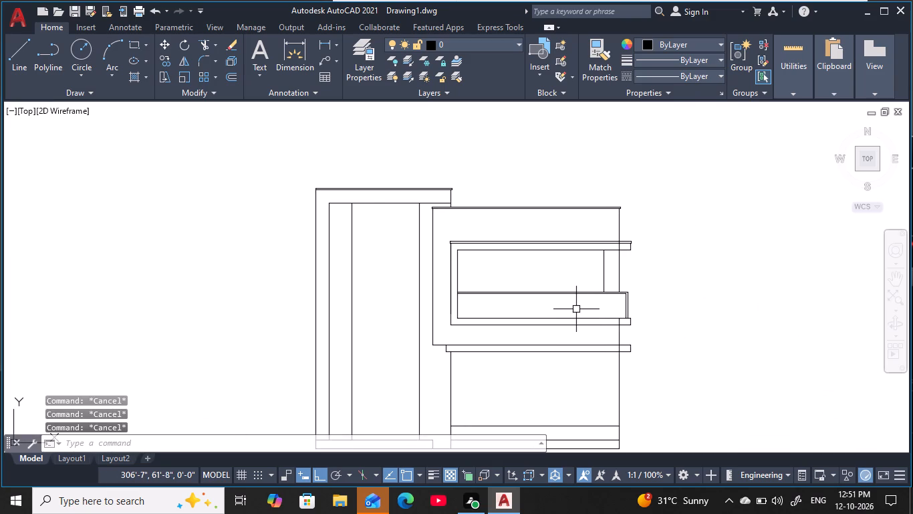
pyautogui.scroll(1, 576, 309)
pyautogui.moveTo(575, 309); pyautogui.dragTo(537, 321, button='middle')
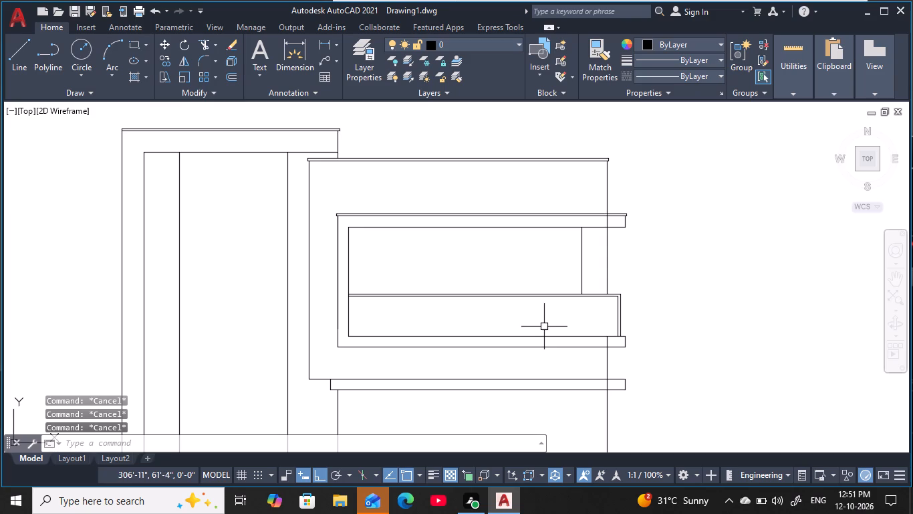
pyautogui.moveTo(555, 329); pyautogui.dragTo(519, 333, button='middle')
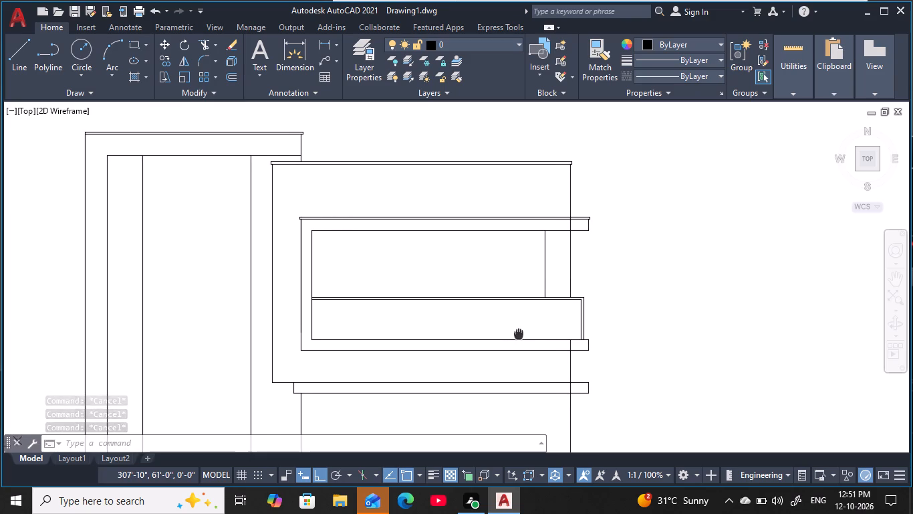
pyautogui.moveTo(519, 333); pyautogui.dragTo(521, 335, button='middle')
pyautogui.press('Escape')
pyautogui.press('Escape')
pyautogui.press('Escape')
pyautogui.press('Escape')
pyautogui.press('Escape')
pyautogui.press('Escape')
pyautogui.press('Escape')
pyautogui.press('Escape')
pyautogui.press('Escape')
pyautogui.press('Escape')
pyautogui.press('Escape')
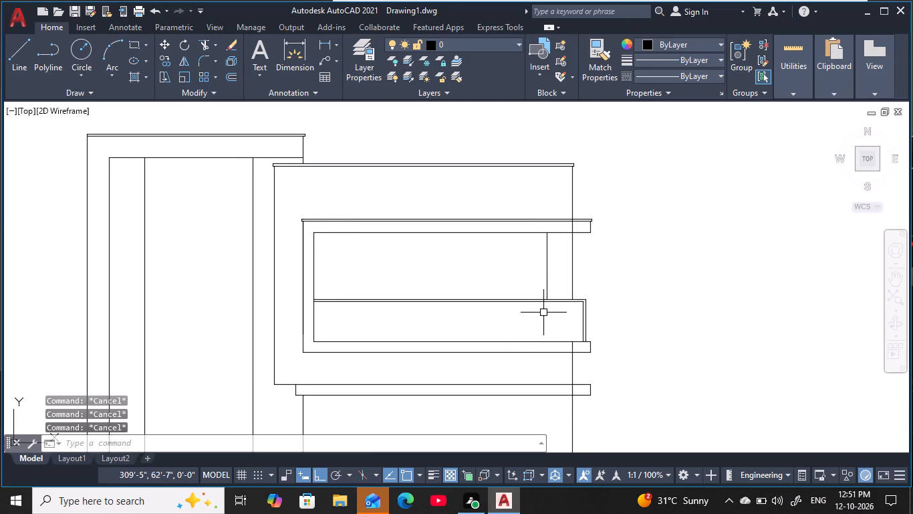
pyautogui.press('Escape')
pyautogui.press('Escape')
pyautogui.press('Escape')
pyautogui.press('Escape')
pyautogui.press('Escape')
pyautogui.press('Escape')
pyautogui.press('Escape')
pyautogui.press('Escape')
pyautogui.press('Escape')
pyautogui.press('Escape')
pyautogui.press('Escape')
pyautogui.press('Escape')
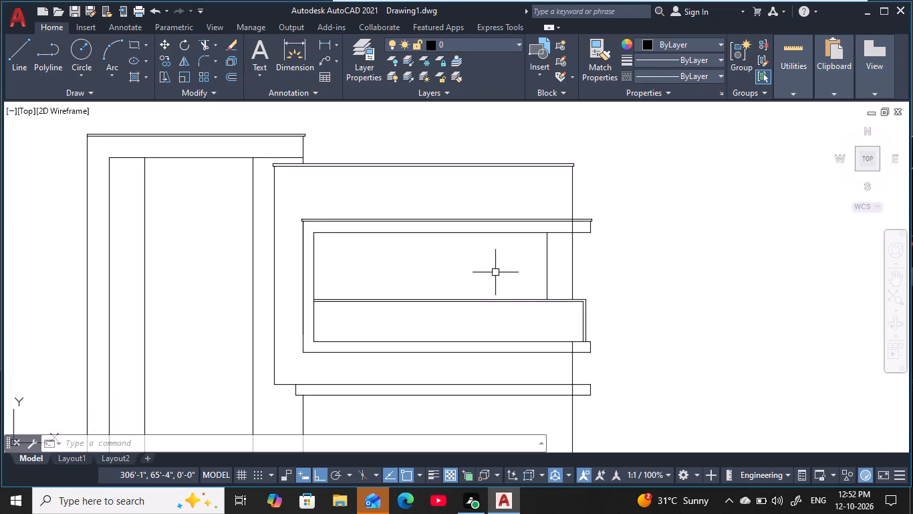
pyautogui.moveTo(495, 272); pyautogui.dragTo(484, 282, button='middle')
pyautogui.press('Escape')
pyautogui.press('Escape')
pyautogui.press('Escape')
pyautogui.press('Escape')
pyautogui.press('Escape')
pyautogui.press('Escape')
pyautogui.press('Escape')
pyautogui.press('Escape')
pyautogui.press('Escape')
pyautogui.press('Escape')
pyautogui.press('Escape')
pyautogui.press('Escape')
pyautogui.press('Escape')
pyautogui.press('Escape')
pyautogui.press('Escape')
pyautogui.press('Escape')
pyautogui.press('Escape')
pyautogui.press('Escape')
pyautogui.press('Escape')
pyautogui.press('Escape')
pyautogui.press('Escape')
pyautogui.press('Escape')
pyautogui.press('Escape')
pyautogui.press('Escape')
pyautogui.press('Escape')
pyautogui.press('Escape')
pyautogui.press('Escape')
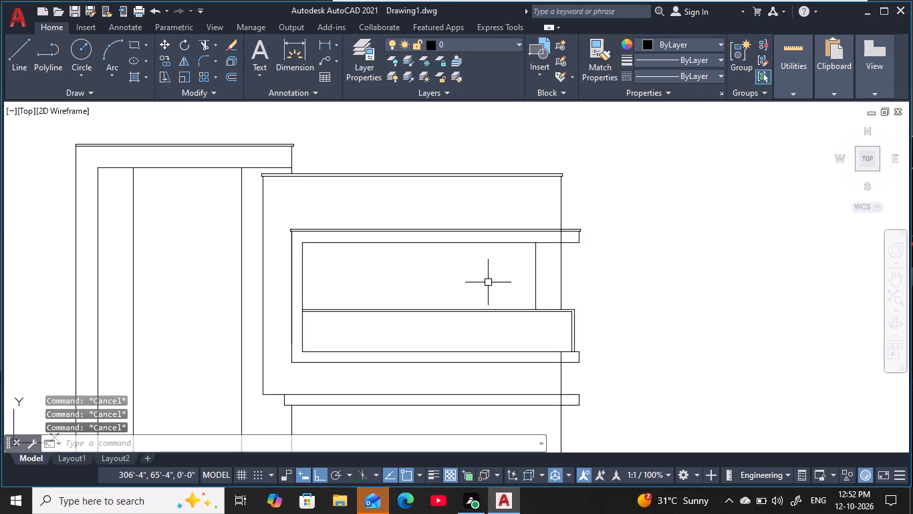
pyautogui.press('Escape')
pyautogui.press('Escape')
# Offset the railing panel's inner upper line 3'6" upward to form the door opening's head line.
pyautogui.press('o')
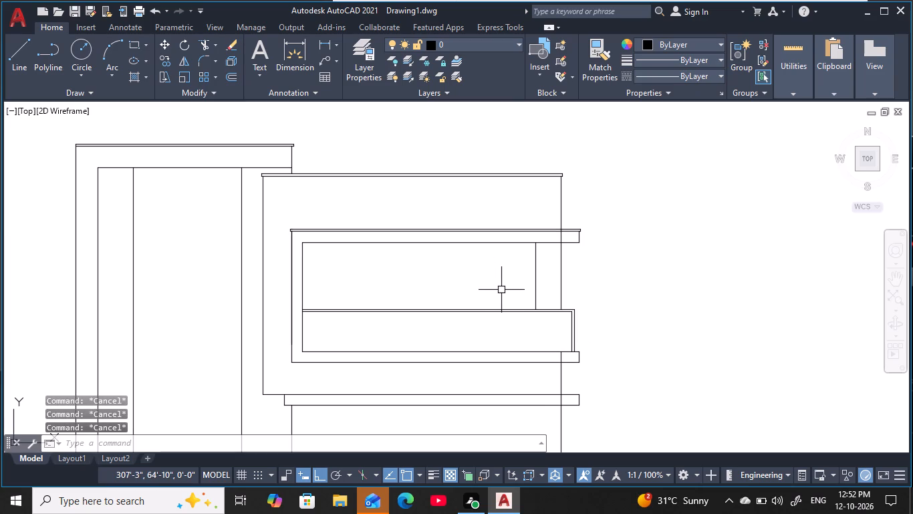
pyautogui.press('space')
pyautogui.press('3')
pyautogui.press("'")
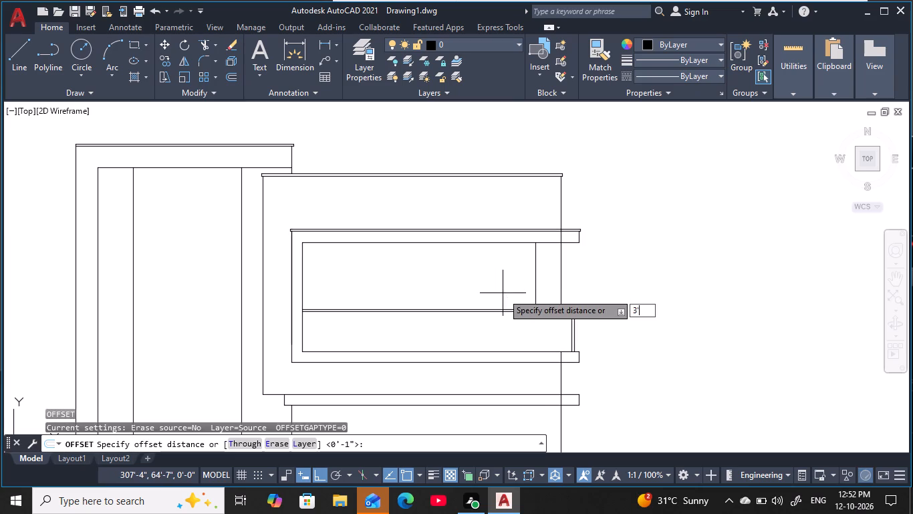
pyautogui.write('6')
pyautogui.press('space')
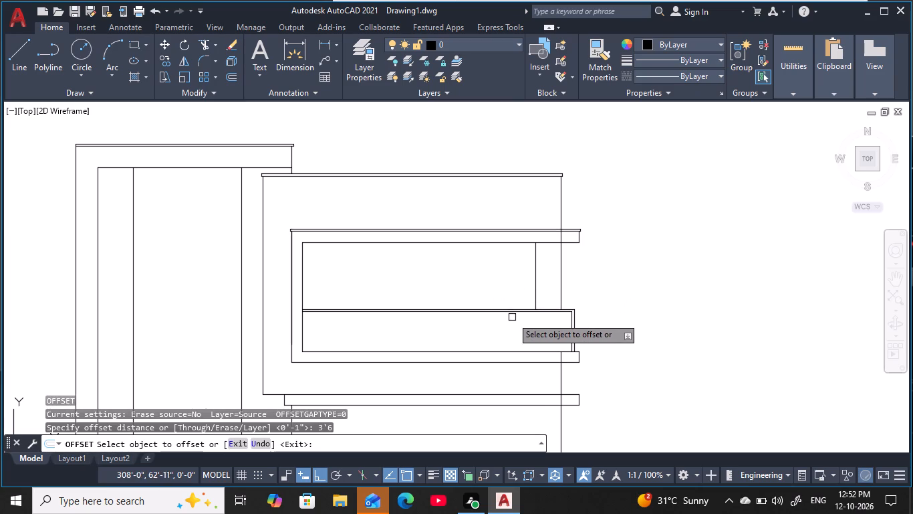
pyautogui.scroll(2, 515, 309)
pyautogui.click(515, 322)
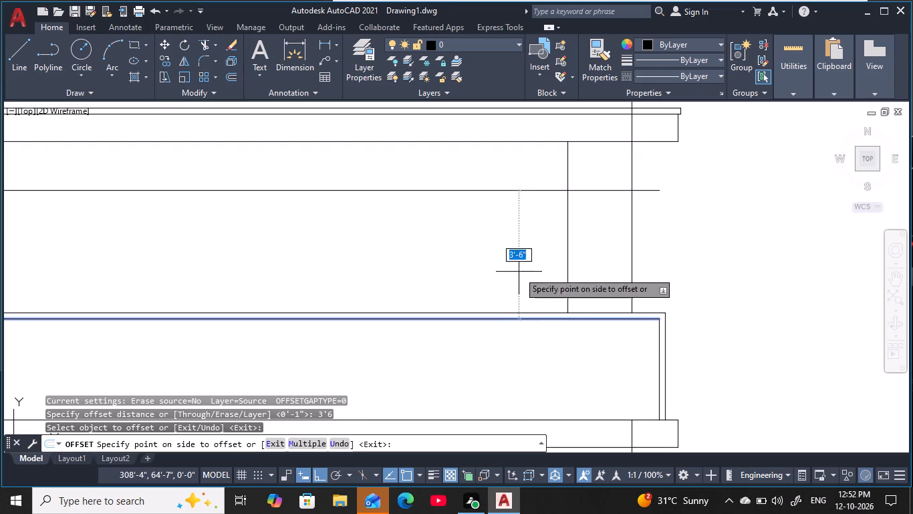
pyautogui.click(521, 188)
pyautogui.press('Escape')
pyautogui.press('Escape')
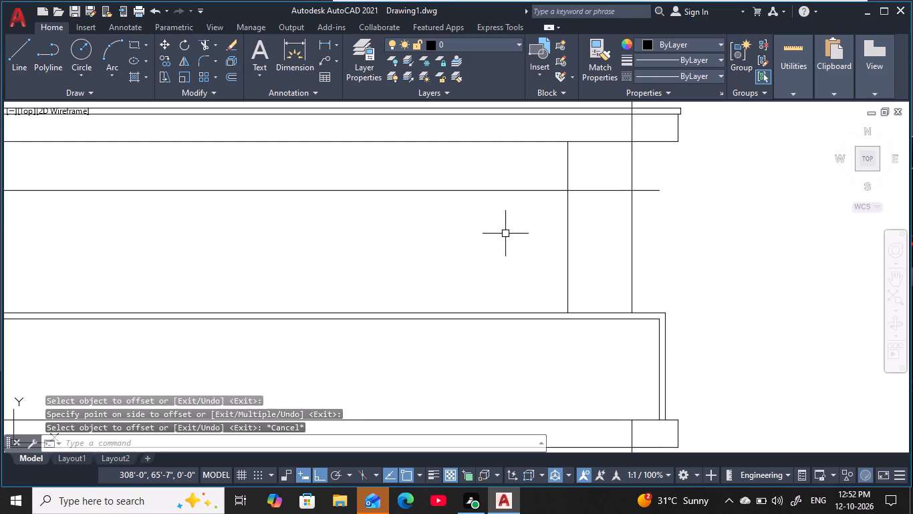
pyautogui.press('Escape')
# Offset the short vertical line above the railing 3' toward the recess's interior to form the second door side.
pyautogui.moveTo(501, 238); pyautogui.dragTo(523, 242, button='middle')
pyautogui.scroll(-1, 523, 242)
pyautogui.press('Escape')
pyautogui.moveTo(523, 242); pyautogui.dragTo(525, 254, button='middle')
pyautogui.press('Escape')
pyautogui.press('Escape')
pyautogui.press('Escape')
pyautogui.press('Escape')
pyautogui.press('Escape')
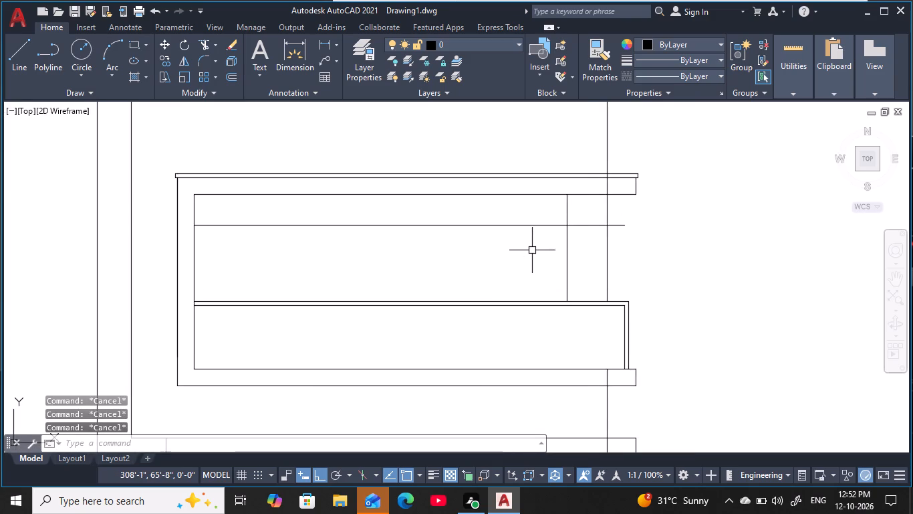
pyautogui.write('o')
pyautogui.press('space')
pyautogui.press('3')
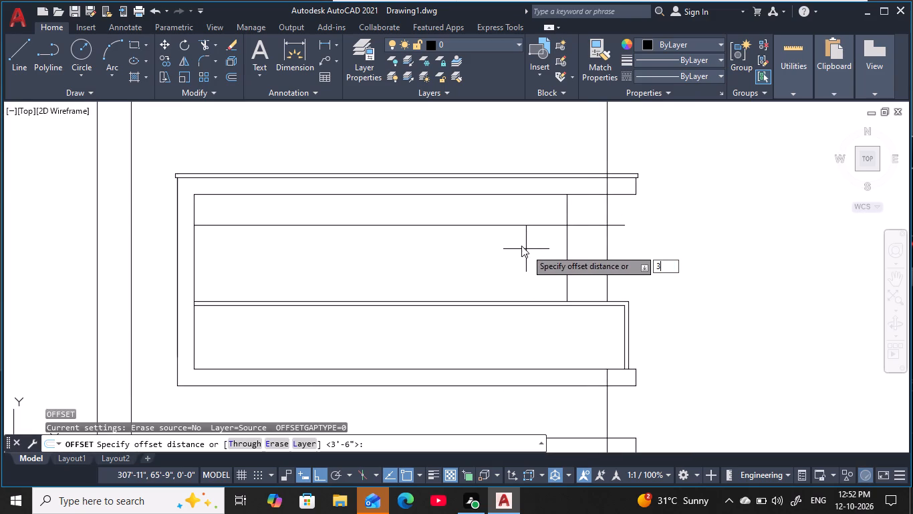
pyautogui.press("'")
pyautogui.press('space')
pyautogui.click(567, 268)
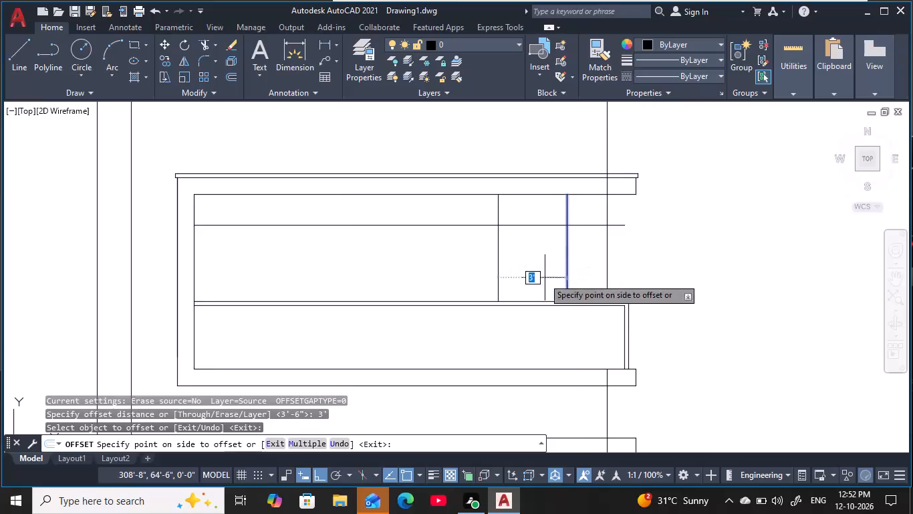
pyautogui.click(459, 272)
pyautogui.press('Escape')
pyautogui.press('Escape')
pyautogui.press('Escape')
pyautogui.press('Escape')
pyautogui.press('Escape')
pyautogui.press('Escape')
pyautogui.press('Escape')
pyautogui.moveTo(455, 249); pyautogui.dragTo(458, 276, button='middle')
pyautogui.press('Escape')
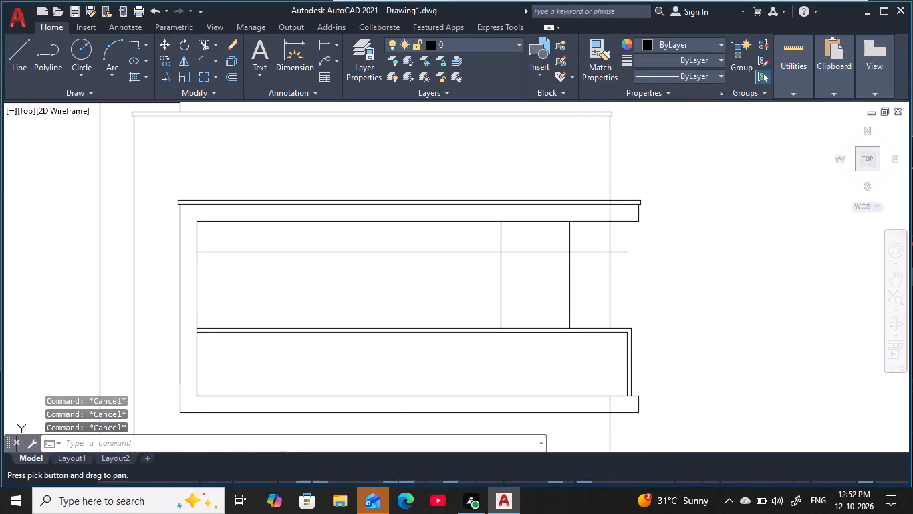
# Trim the head line beyond the new door side and outer wall line, and both door side lines above the head line.
pyautogui.press('Escape')
pyautogui.write('tr')
pyautogui.press('space')
pyautogui.click(407, 271)
pyautogui.click(400, 252)
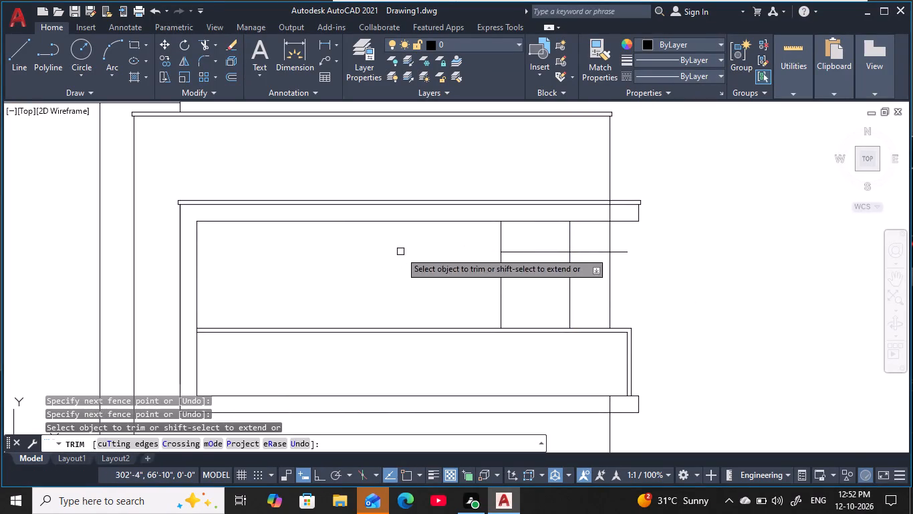
pyautogui.click(530, 240)
pyautogui.click(491, 240)
pyautogui.click(581, 239)
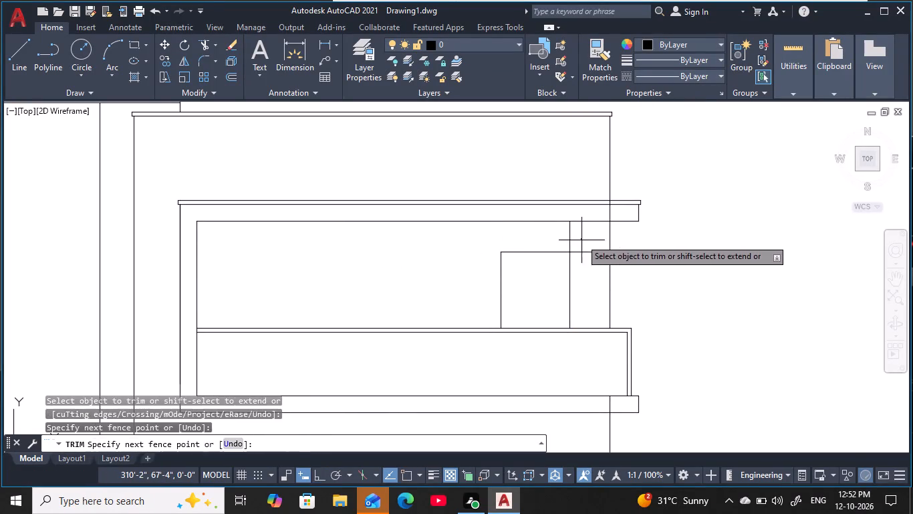
pyautogui.click(561, 241)
pyautogui.click(626, 264)
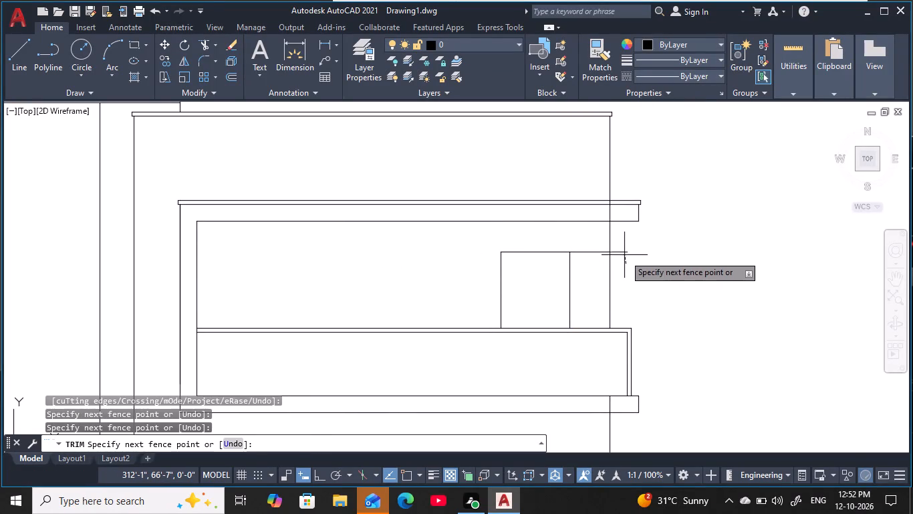
pyautogui.click(621, 247)
pyautogui.scroll(-1, 621, 252)
pyautogui.moveTo(622, 254); pyautogui.dragTo(608, 237, button='middle')
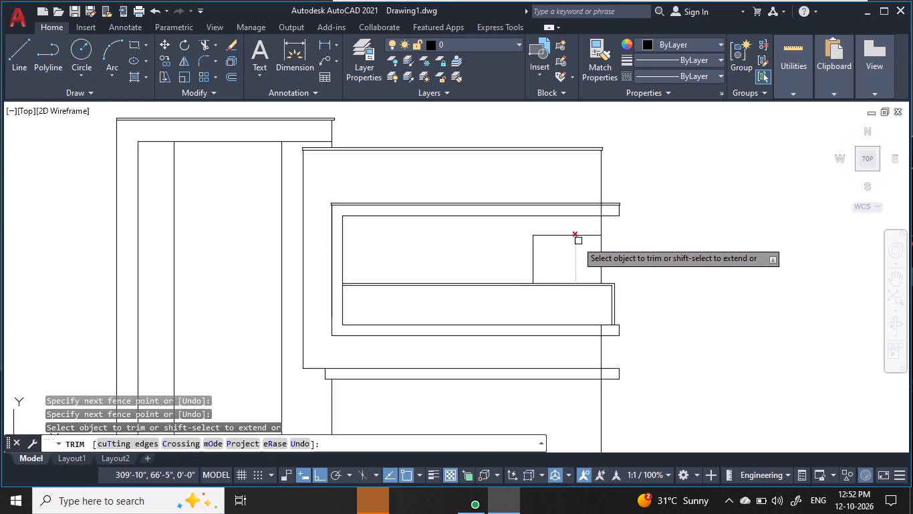
pyautogui.scroll(2, 547, 244)
pyautogui.moveTo(547, 244); pyautogui.dragTo(521, 246, button='middle')
pyautogui.press('Escape')
pyautogui.press('Escape')
pyautogui.press('Escape')
pyautogui.press('Escape')
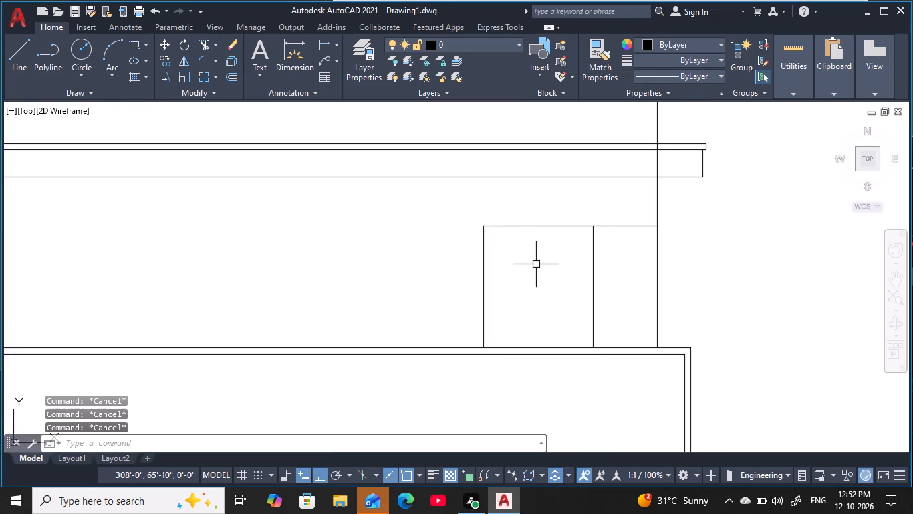
pyautogui.press('Escape')
# Offset the door's head line and both side lines outward by 2" to outline the door frame.
pyautogui.scroll(-1, 548, 271)
pyautogui.middleClick(545, 272)
pyautogui.press('Escape')
pyautogui.press('Escape')
pyautogui.press('Escape')
pyautogui.press('Escape')
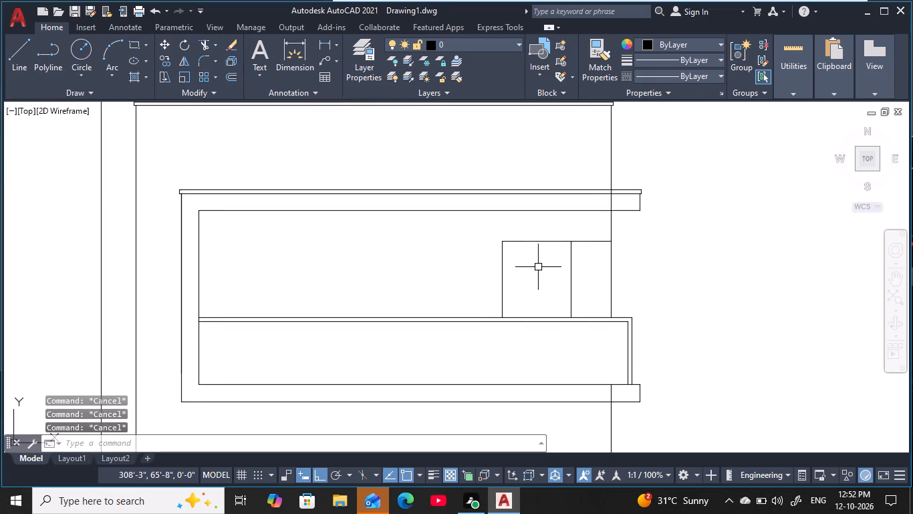
pyautogui.press('Escape')
pyautogui.press('Escape')
pyautogui.press('Escape')
pyautogui.press('Escape')
pyautogui.press('o')
pyautogui.press('space')
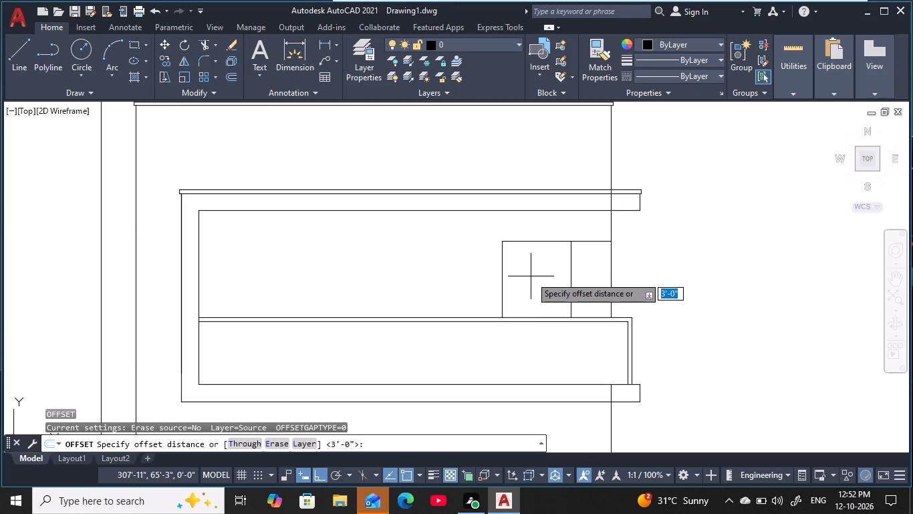
pyautogui.write('2')
pyautogui.press('space')
pyautogui.click(527, 242)
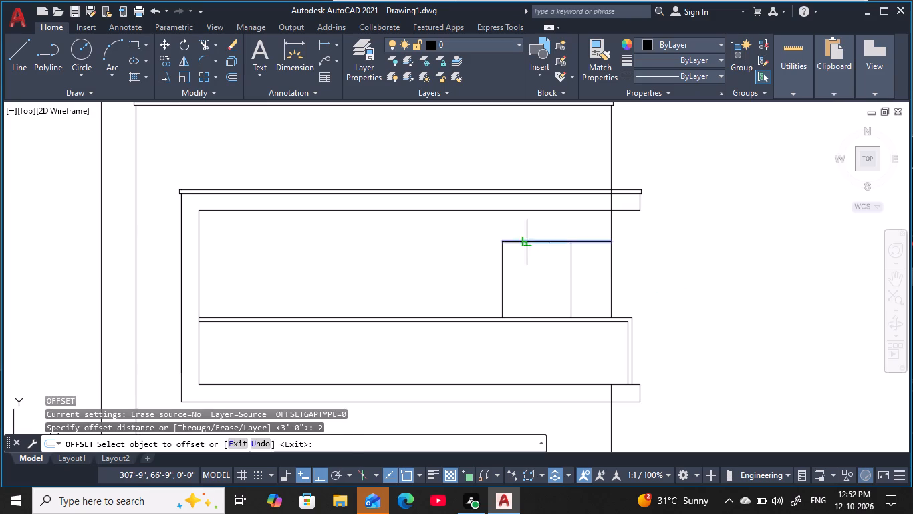
pyautogui.click(526, 226)
pyautogui.click(503, 279)
pyautogui.click(465, 292)
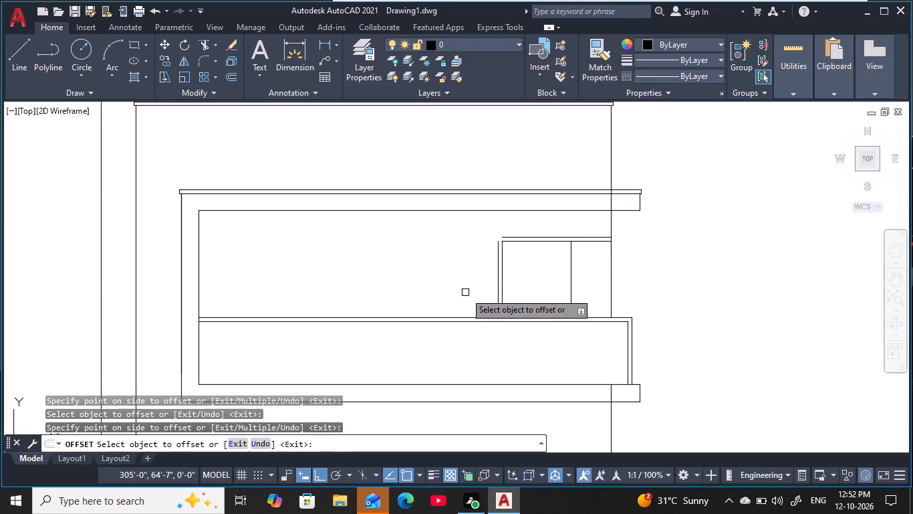
pyautogui.click(571, 291)
pyautogui.click(589, 292)
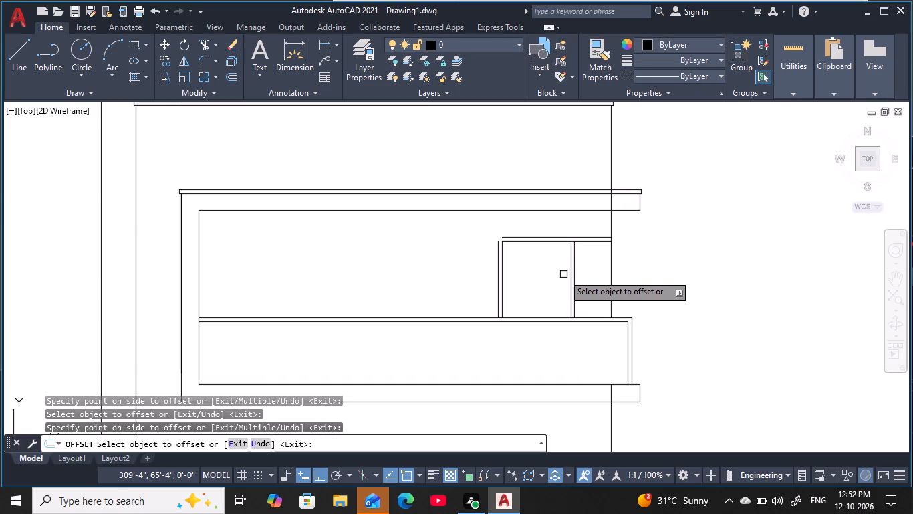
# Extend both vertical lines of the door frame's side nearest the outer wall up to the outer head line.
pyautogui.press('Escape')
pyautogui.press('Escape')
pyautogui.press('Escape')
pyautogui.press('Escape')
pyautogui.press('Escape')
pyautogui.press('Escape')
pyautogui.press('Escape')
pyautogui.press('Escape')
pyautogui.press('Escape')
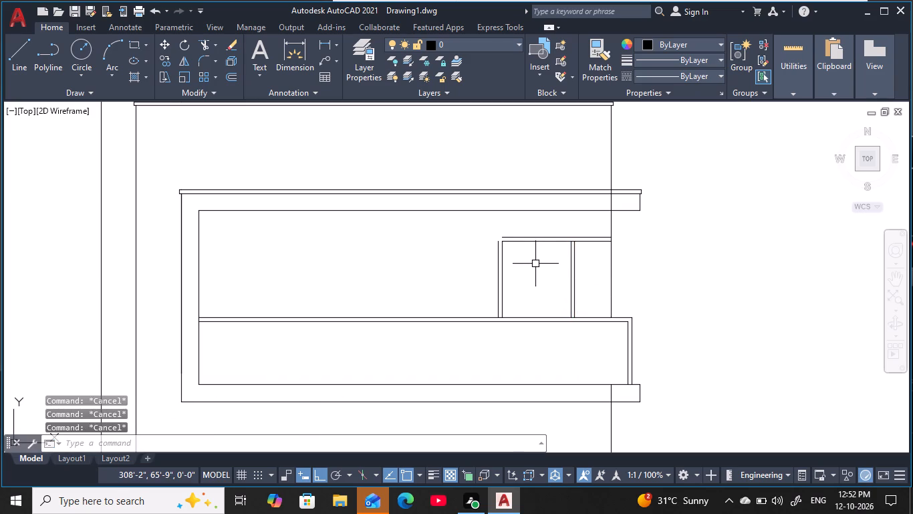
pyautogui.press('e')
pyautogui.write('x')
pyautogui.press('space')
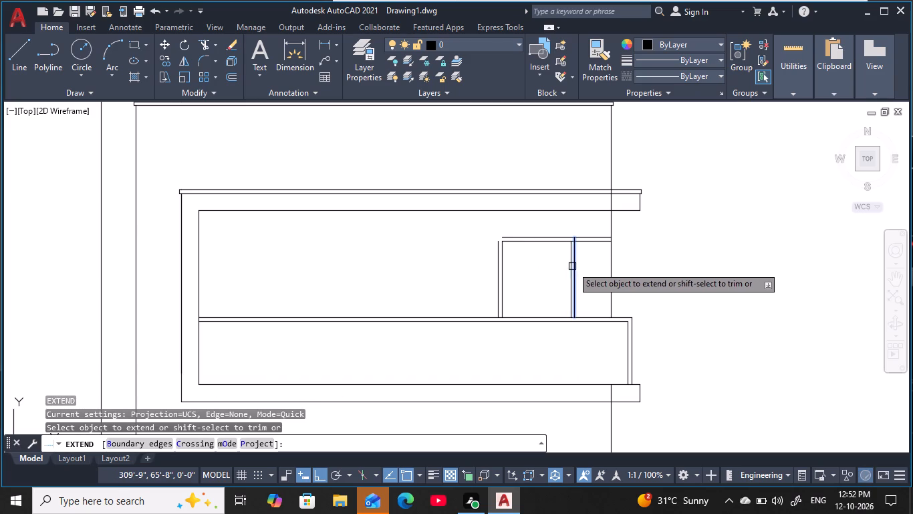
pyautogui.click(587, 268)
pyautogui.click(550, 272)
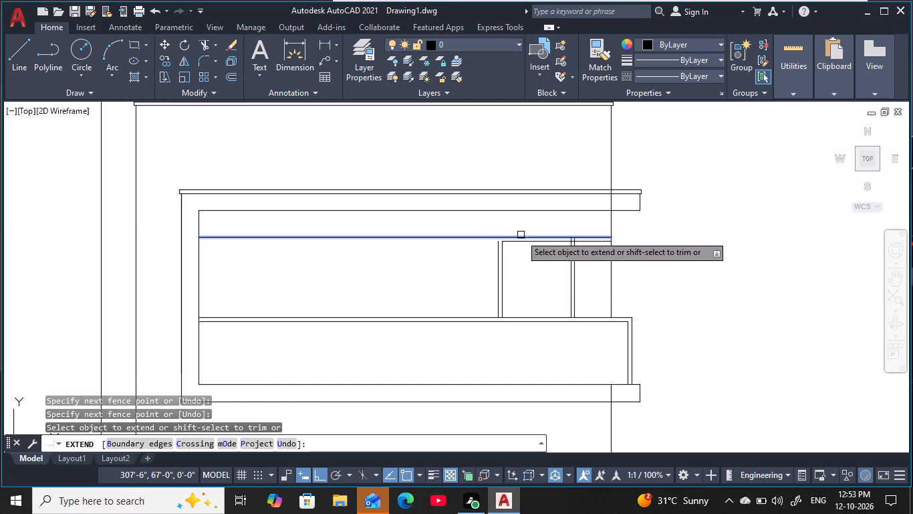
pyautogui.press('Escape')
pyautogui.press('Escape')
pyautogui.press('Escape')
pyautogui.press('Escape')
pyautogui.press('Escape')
# Fillet the door frame's outer head line and far outer side line into a sharp corner at zero radius.
pyautogui.press('f')
pyautogui.press('space')
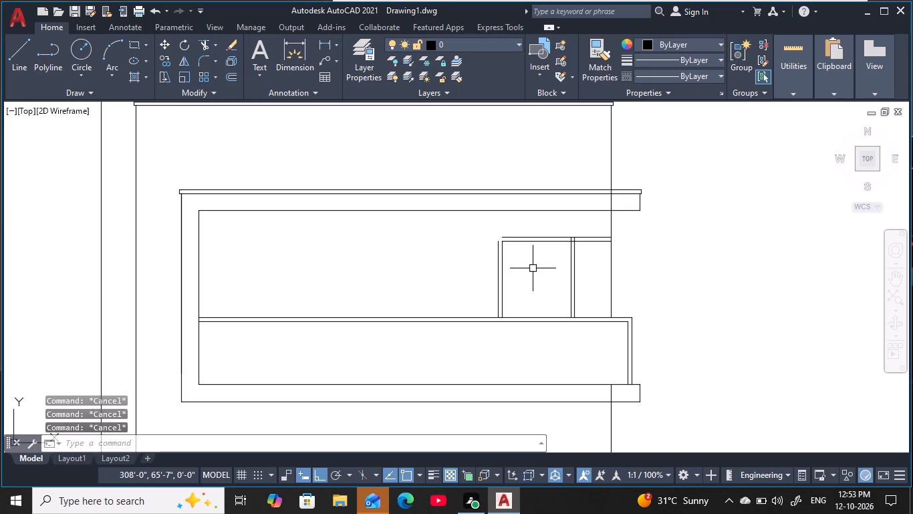
pyautogui.scroll(2, 521, 239)
pyautogui.click(508, 235)
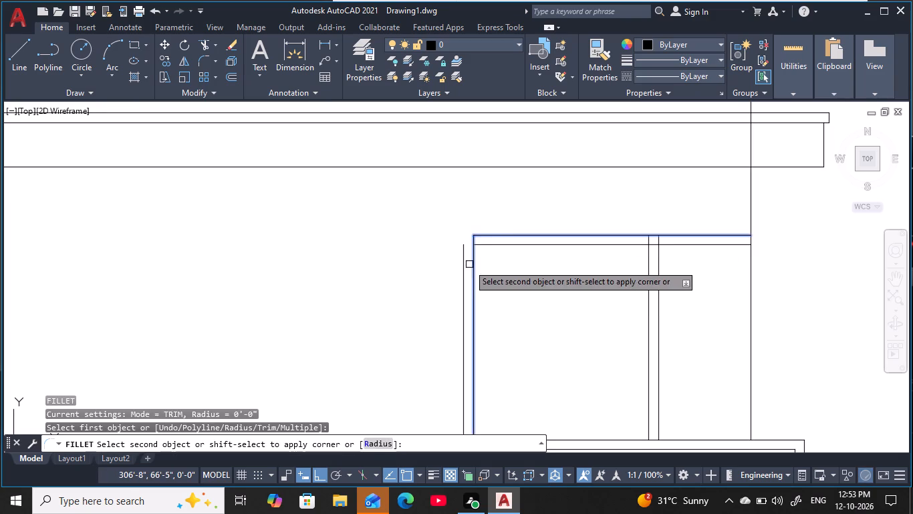
pyautogui.click(465, 266)
pyautogui.press('Escape')
pyautogui.scroll(-1, 540, 290)
pyautogui.moveTo(532, 286); pyautogui.dragTo(500, 242, button='middle')
pyautogui.scroll(-1, 500, 244)
pyautogui.press('Escape')
pyautogui.press('Escape')
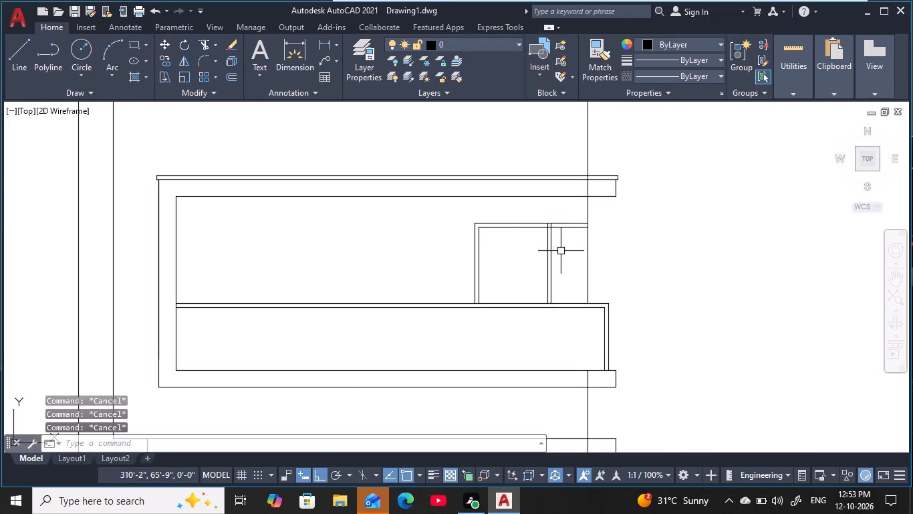
pyautogui.press('Escape')
pyautogui.press('Escape')
# Trim the side line stubs between the two head lines and the inner head line segment between the paired side lines.
pyautogui.scroll(1, 563, 246)
pyautogui.press('Escape')
pyautogui.middleClick(563, 245)
pyautogui.press('Escape')
pyautogui.press('Escape')
pyautogui.press('Escape')
pyautogui.write('tr')
pyautogui.press('space')
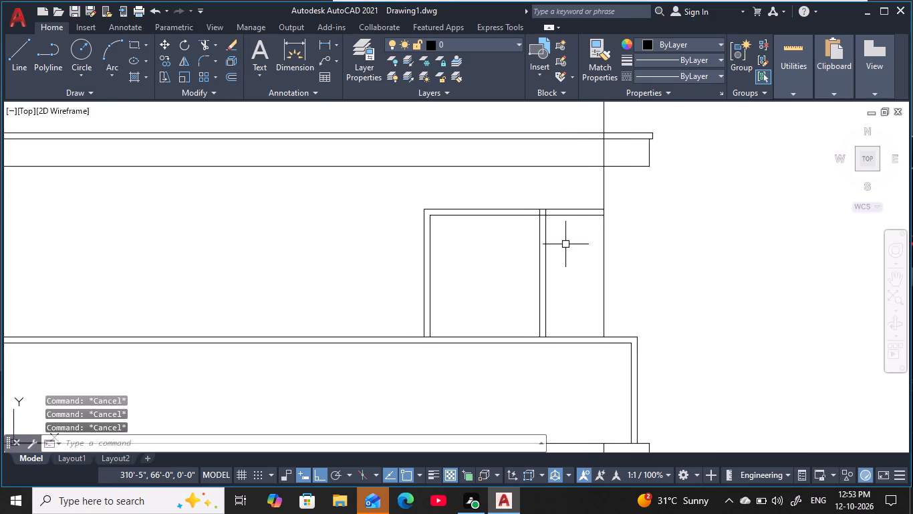
pyautogui.scroll(3, 555, 218)
pyautogui.click(539, 205)
pyautogui.click(476, 204)
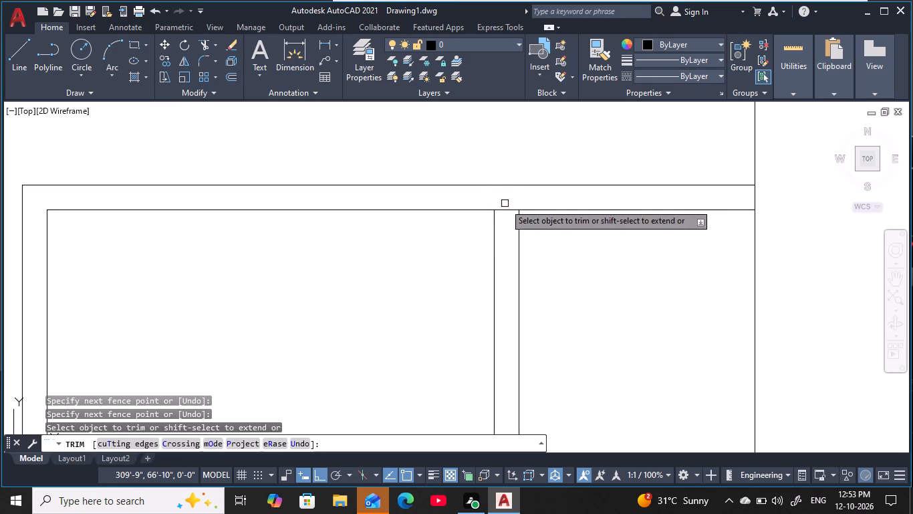
pyautogui.click(505, 203)
pyautogui.click(509, 236)
pyautogui.press('Escape')
pyautogui.press('Escape')
pyautogui.press('Escape')
pyautogui.press('Escape')
pyautogui.press('Escape')
# Extend the frame's outer side line nearest the outer wall up to the outer head line.
pyautogui.write('ex')
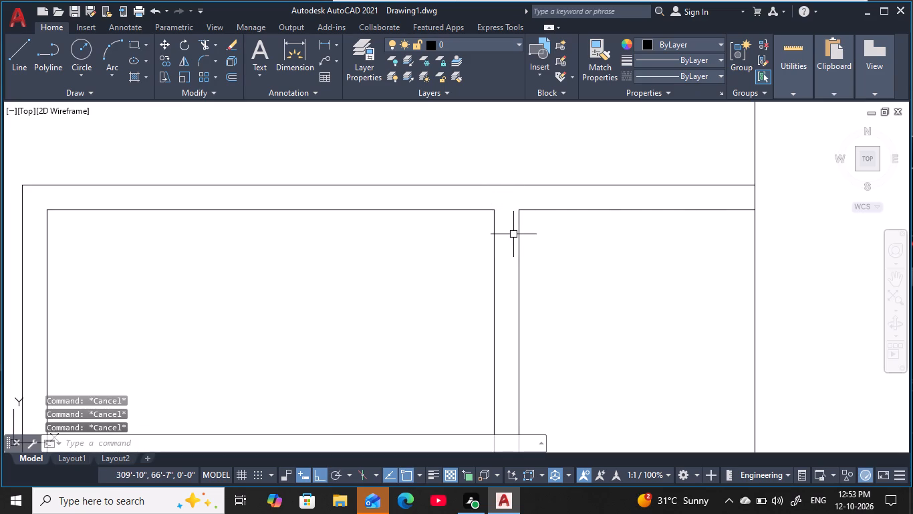
pyautogui.press('space')
pyautogui.click(521, 240)
pyautogui.scroll(-2, 561, 252)
pyautogui.moveTo(561, 252); pyautogui.dragTo(564, 176, button='middle')
pyautogui.press('Escape')
pyautogui.press('Escape')
pyautogui.scroll(-1, 467, 223)
pyautogui.middleClick(467, 223)
pyautogui.press('Escape')
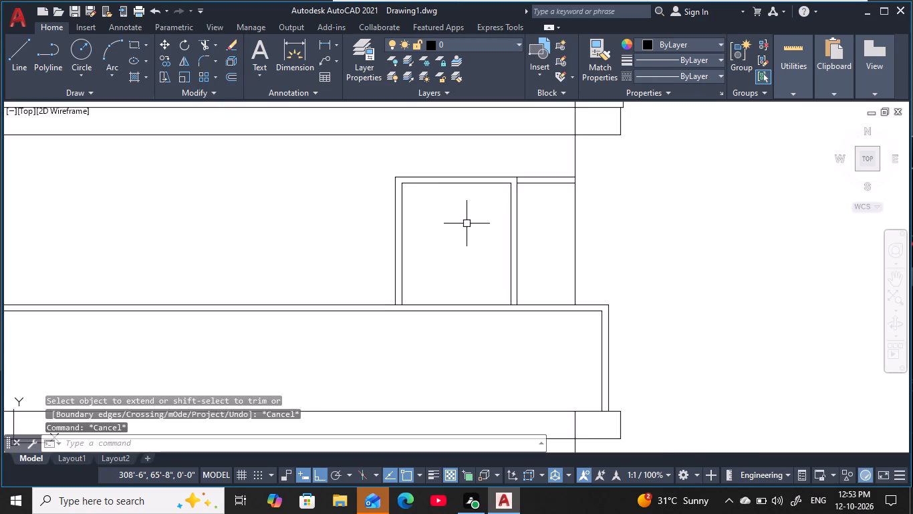
pyautogui.press('Escape')
pyautogui.press('Escape')
pyautogui.press('Escape')
pyautogui.press('Escape')
pyautogui.press('Escape')
pyautogui.press('Escape')
pyautogui.press('Escape')
pyautogui.press('Escape')
pyautogui.press('Escape')
pyautogui.press('Escape')
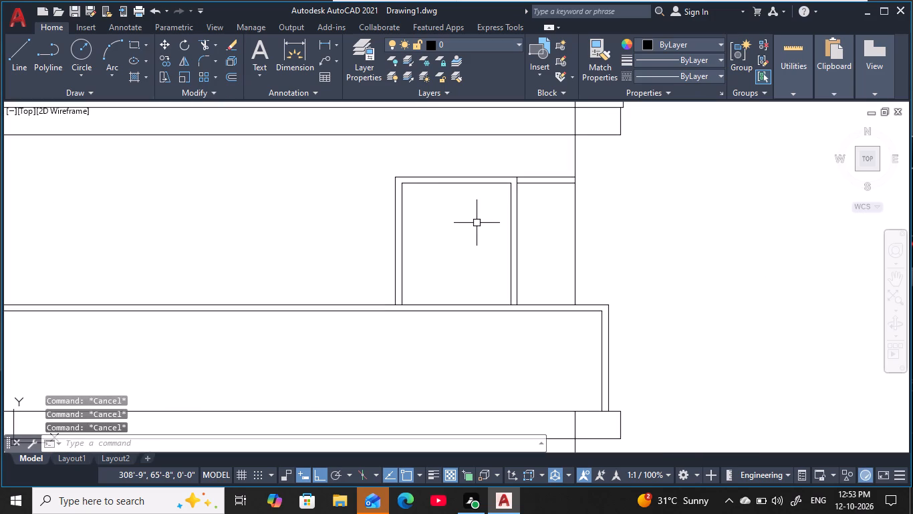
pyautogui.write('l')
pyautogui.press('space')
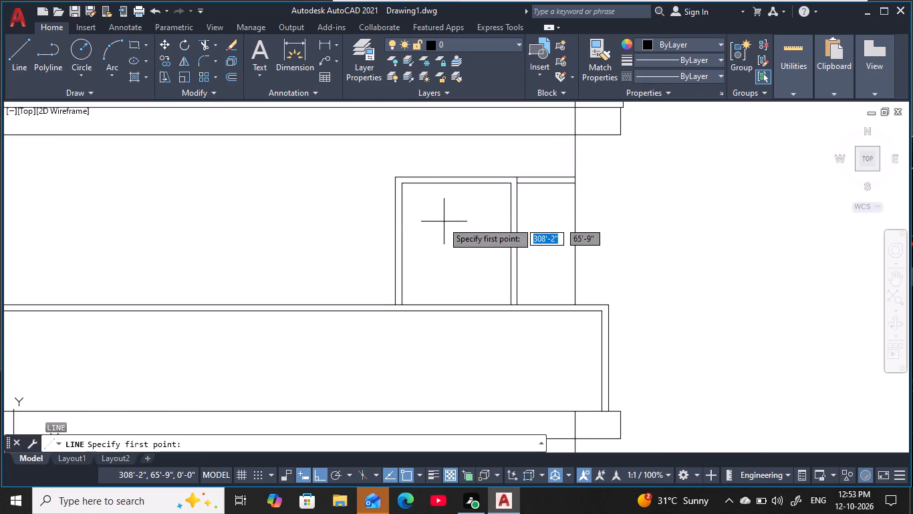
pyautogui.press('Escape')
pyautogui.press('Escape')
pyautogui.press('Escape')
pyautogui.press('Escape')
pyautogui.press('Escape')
# Offset the door's inner head line downward three times in succession at 9" spacing to form horizontal divisions.
pyautogui.press('o')
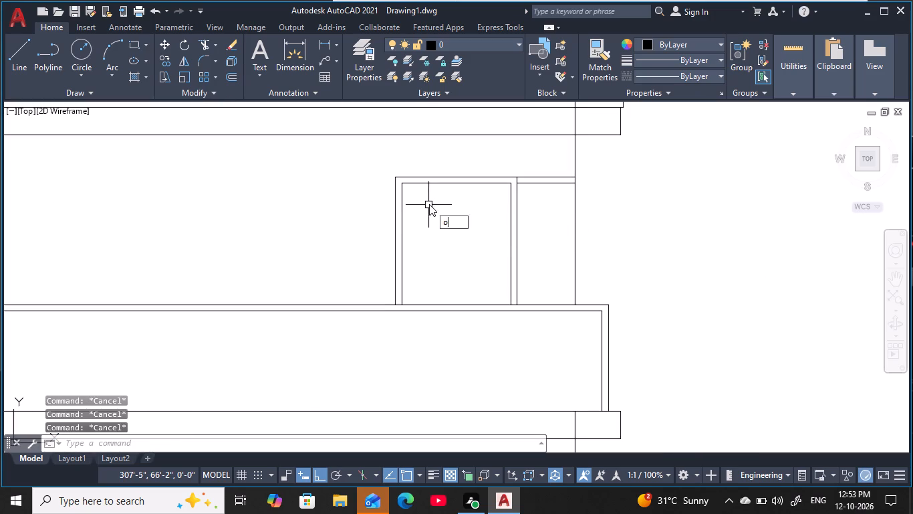
pyautogui.press('space')
pyautogui.press('9')
pyautogui.press('space')
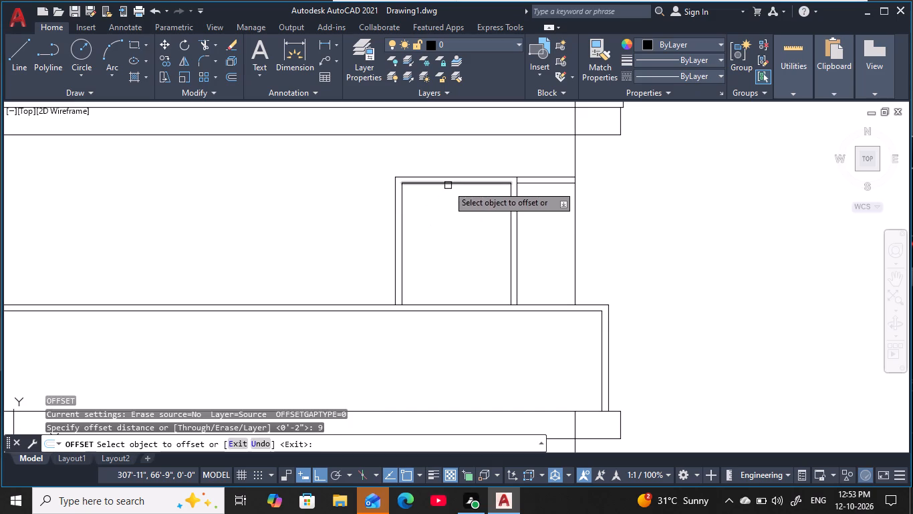
pyautogui.click(448, 185)
pyautogui.click(456, 262)
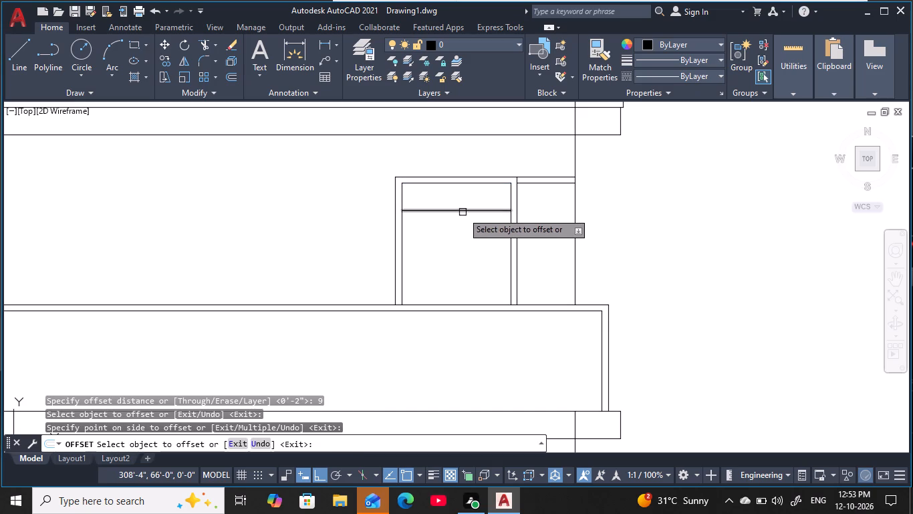
pyautogui.click(463, 212)
pyautogui.click(469, 268)
pyautogui.click(467, 239)
pyautogui.click(459, 288)
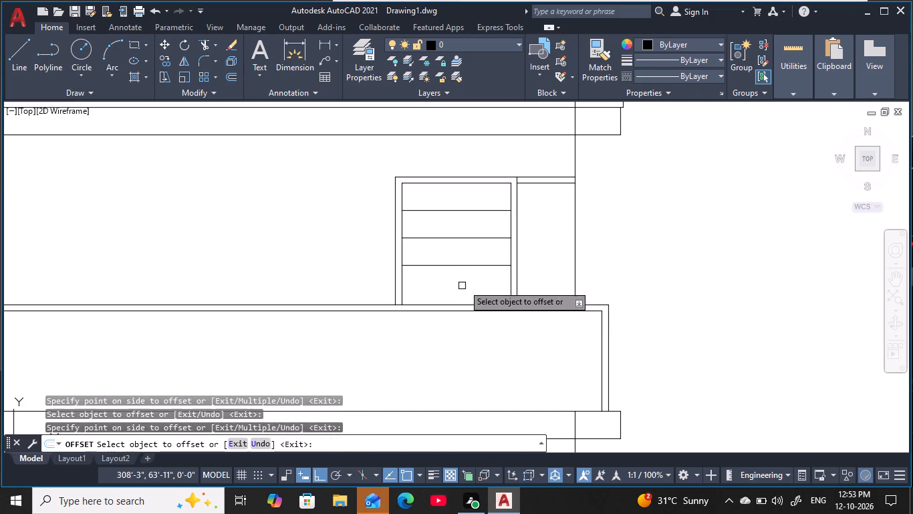
pyautogui.press('Escape')
pyautogui.press('Escape')
pyautogui.press('Escape')
pyautogui.press('Escape')
pyautogui.press('Escape')
pyautogui.press('Escape')
pyautogui.press('Escape')
pyautogui.press('Escape')
pyautogui.press('Escape')
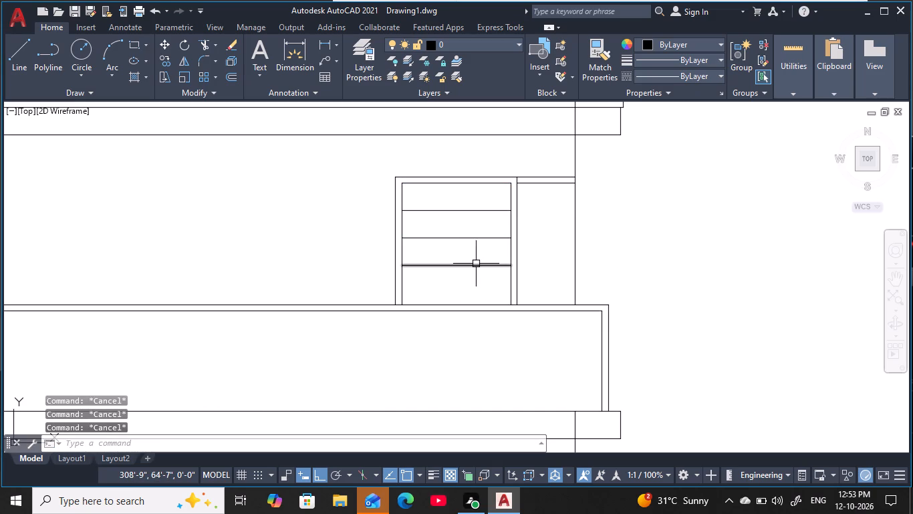
# Offset each of the three horizontal division lines inside the door 1" downward to give them thickness.
pyautogui.press('o')
pyautogui.press('space')
pyautogui.press('1')
pyautogui.press('space')
pyautogui.click(481, 210)
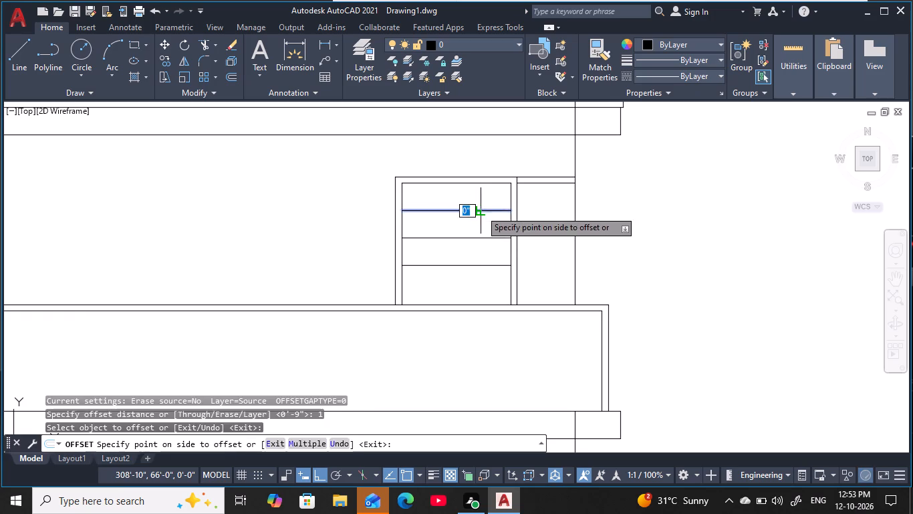
pyautogui.click(479, 226)
pyautogui.click(475, 237)
pyautogui.click(479, 258)
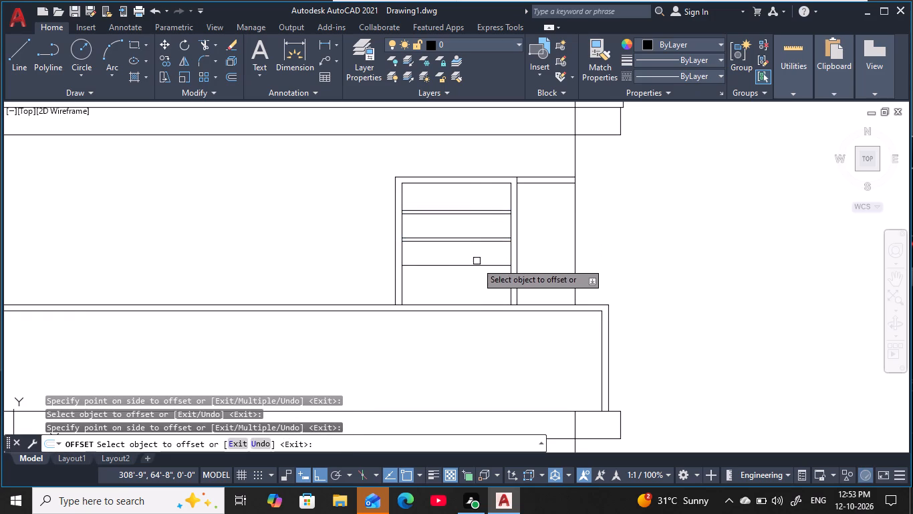
pyautogui.click(477, 266)
pyautogui.click(474, 280)
pyautogui.press('Escape')
pyautogui.press('Escape')
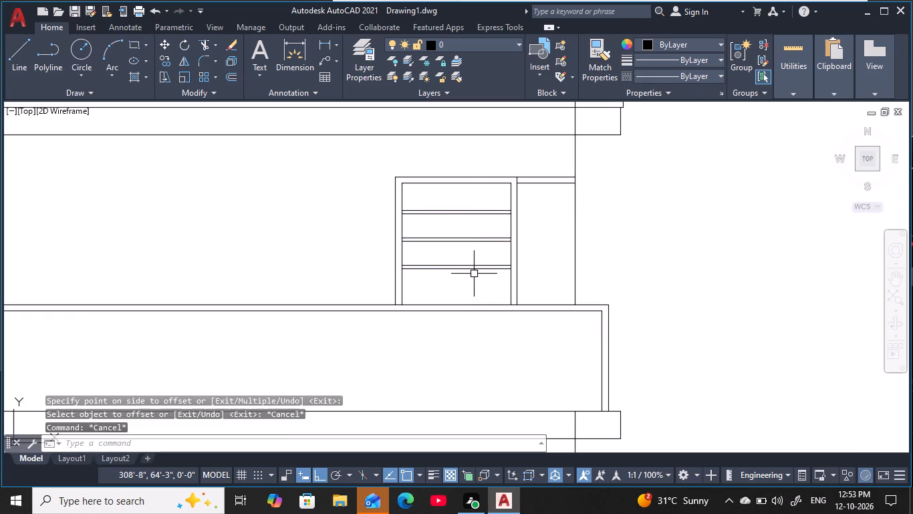
pyautogui.press('Escape')
pyautogui.press('Escape')
pyautogui.press('Escape')
pyautogui.press('Escape')
pyautogui.press('Escape')
pyautogui.press('Escape')
pyautogui.press('Escape')
pyautogui.scroll(-1, 472, 260)
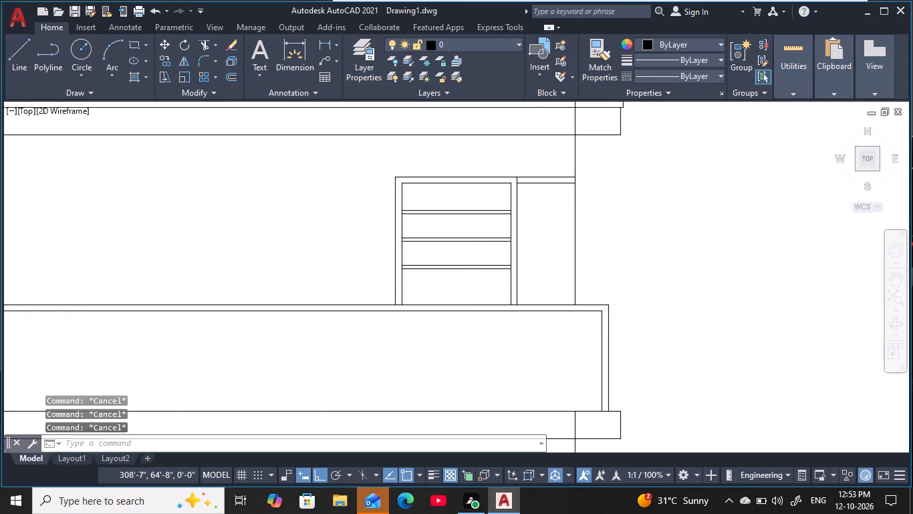
pyautogui.press('Escape')
pyautogui.press('Escape')
pyautogui.press('Escape')
pyautogui.press('Escape')
pyautogui.press('Escape')
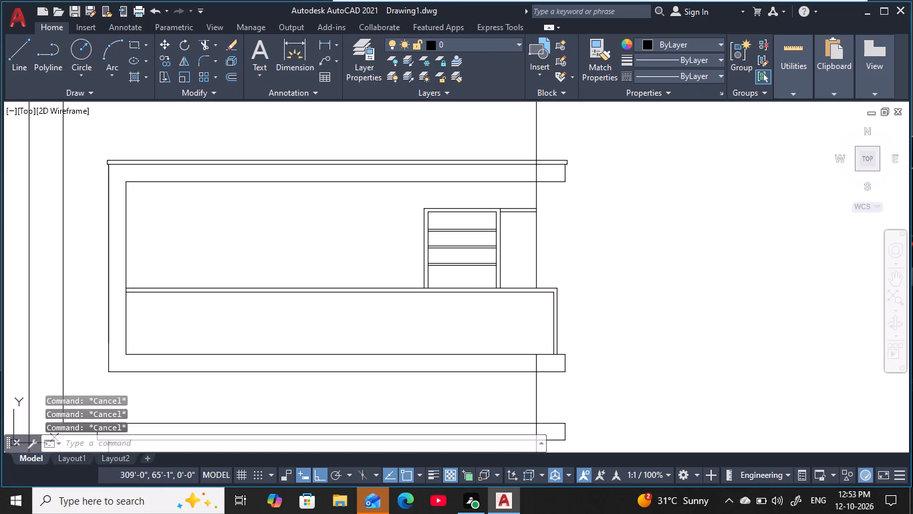
pyautogui.press('Escape')
pyautogui.press('Escape')
pyautogui.press('Escape')
pyautogui.press('Escape')
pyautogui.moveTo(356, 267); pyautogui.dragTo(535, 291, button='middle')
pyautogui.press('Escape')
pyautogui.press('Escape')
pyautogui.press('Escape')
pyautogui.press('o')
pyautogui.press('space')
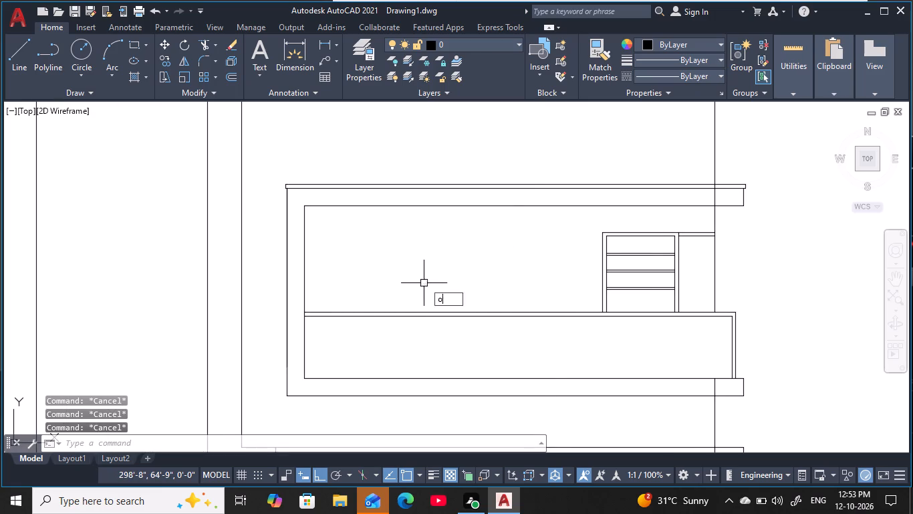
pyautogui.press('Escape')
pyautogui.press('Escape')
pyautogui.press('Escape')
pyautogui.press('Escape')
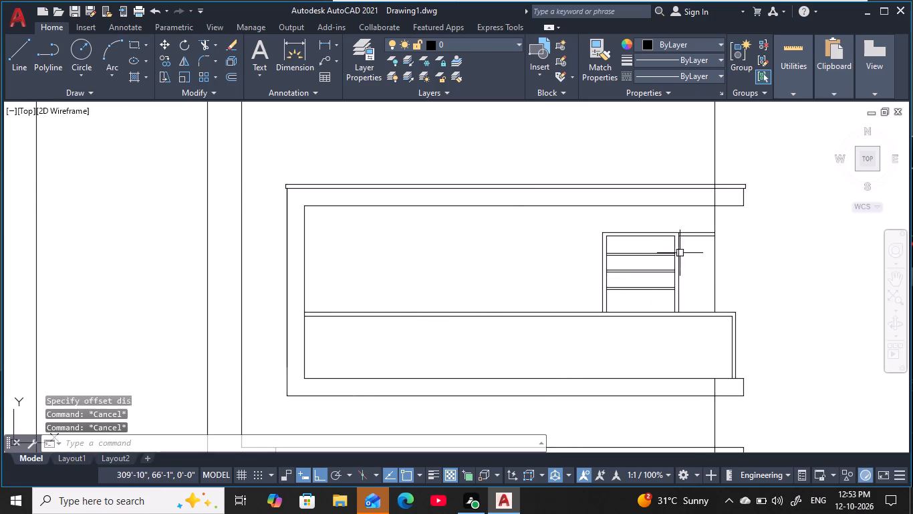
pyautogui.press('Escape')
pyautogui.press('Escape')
# Extend the door frame's outer side line nearest the outer wall up to the underside of the upper band.
pyautogui.scroll(1, 694, 248)
pyautogui.moveTo(686, 251); pyautogui.dragTo(611, 256, button='middle')
pyautogui.press('Escape')
pyautogui.scroll(1, 618, 251)
pyautogui.press('Escape')
pyautogui.press('Escape')
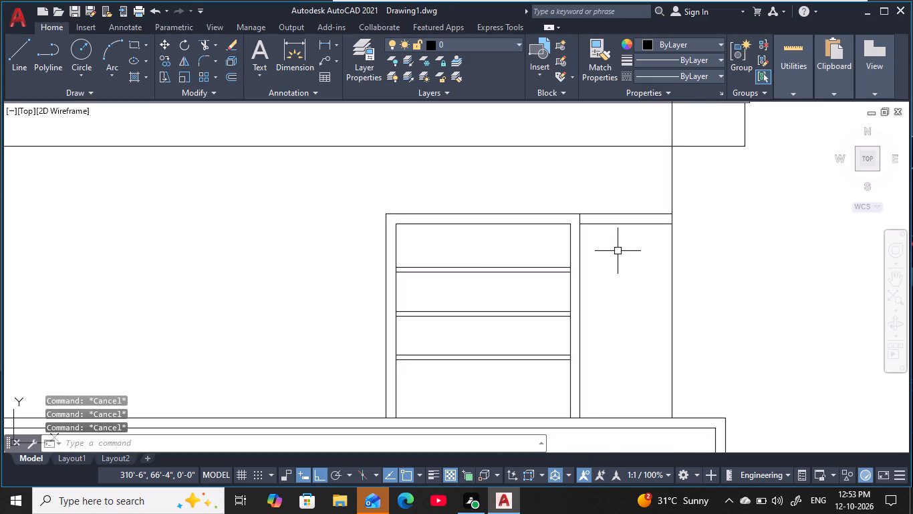
pyautogui.press('Escape')
pyautogui.press('Escape')
pyautogui.press('Escape')
pyautogui.write('ex')
pyautogui.press('space')
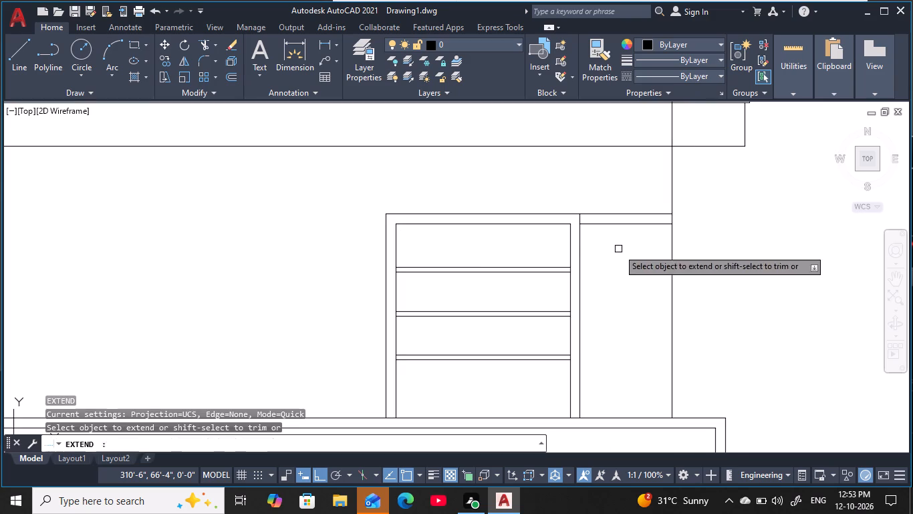
pyautogui.click(581, 246)
pyautogui.press('Escape')
pyautogui.press('Escape')
pyautogui.press('Escape')
pyautogui.press('Escape')
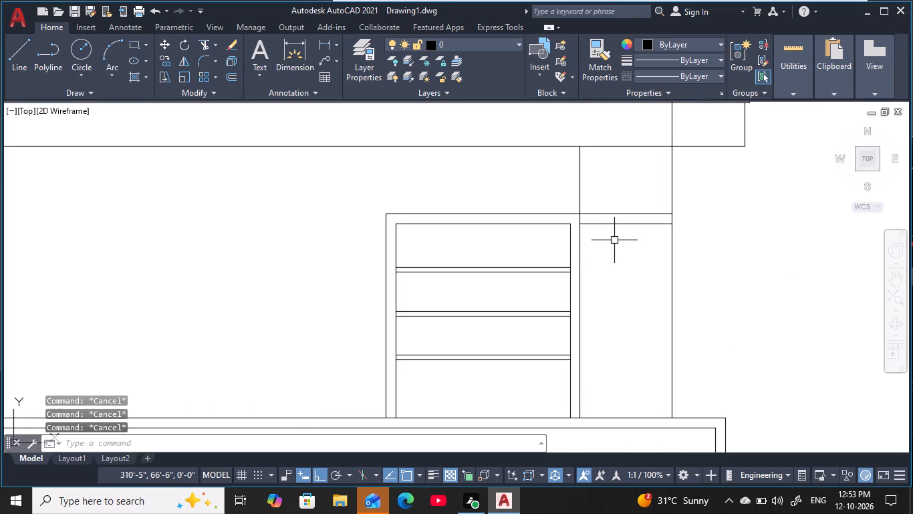
# Trim away the two door head lines running between the frame's outer side and the outer wall.
pyautogui.press('Escape')
pyautogui.write('tr')
pyautogui.press('space')
pyautogui.click(628, 232)
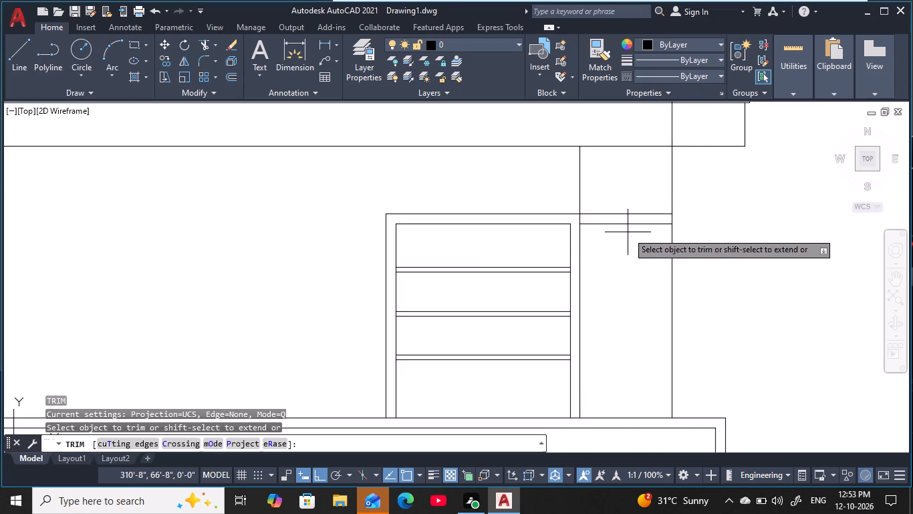
pyautogui.click(612, 177)
pyautogui.scroll(-1, 603, 252)
pyautogui.moveTo(604, 255); pyautogui.dragTo(607, 214, button='middle')
pyautogui.scroll(-2, 615, 229)
pyautogui.moveTo(616, 230); pyautogui.dragTo(640, 225, button='middle')
pyautogui.scroll(2, 636, 225)
pyautogui.moveTo(634, 225); pyautogui.dragTo(639, 239, button='middle')
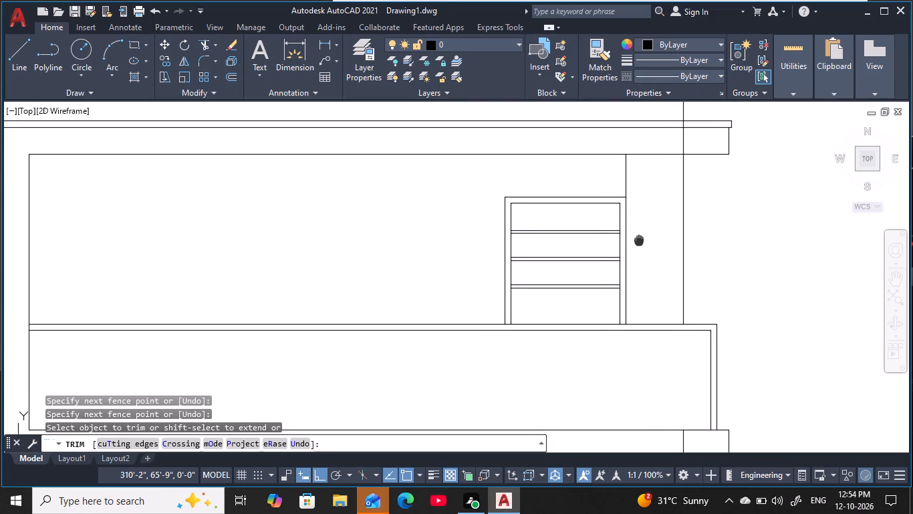
pyautogui.moveTo(639, 239); pyautogui.dragTo(640, 239, button='middle')
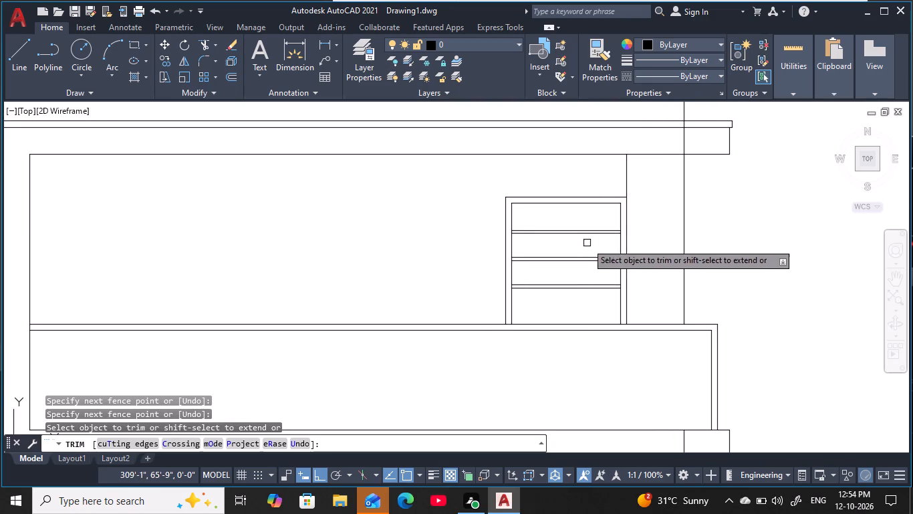
pyautogui.moveTo(630, 257); pyautogui.dragTo(614, 218, button='middle')
pyautogui.scroll(-1, 614, 218)
pyautogui.moveTo(614, 218); pyautogui.dragTo(616, 220, button='middle')
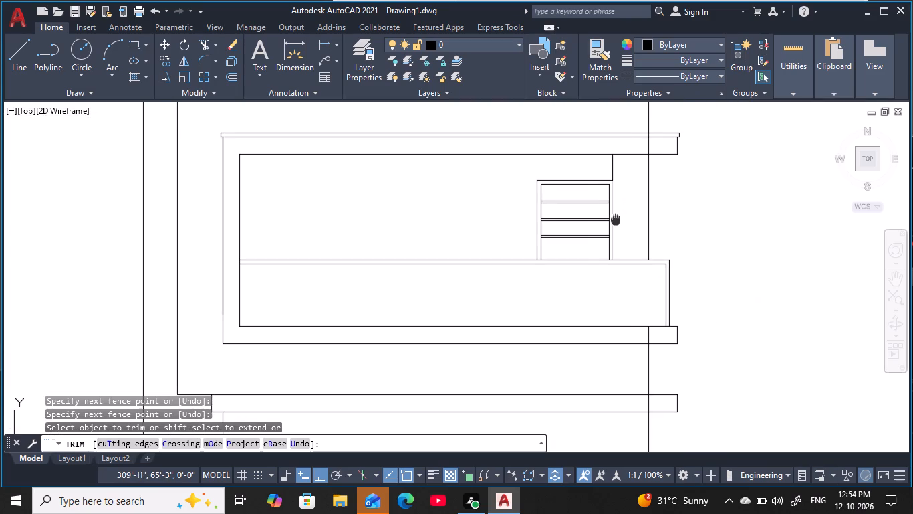
pyautogui.moveTo(616, 220); pyautogui.dragTo(616, 224, button='middle')
pyautogui.press('Escape')
pyautogui.press('Escape')
pyautogui.press('Escape')
pyautogui.press('Escape')
pyautogui.press('Escape')
pyautogui.press('Escape')
pyautogui.press('Escape')
pyautogui.press('Escape')
pyautogui.press('Escape')
pyautogui.press('Escape')
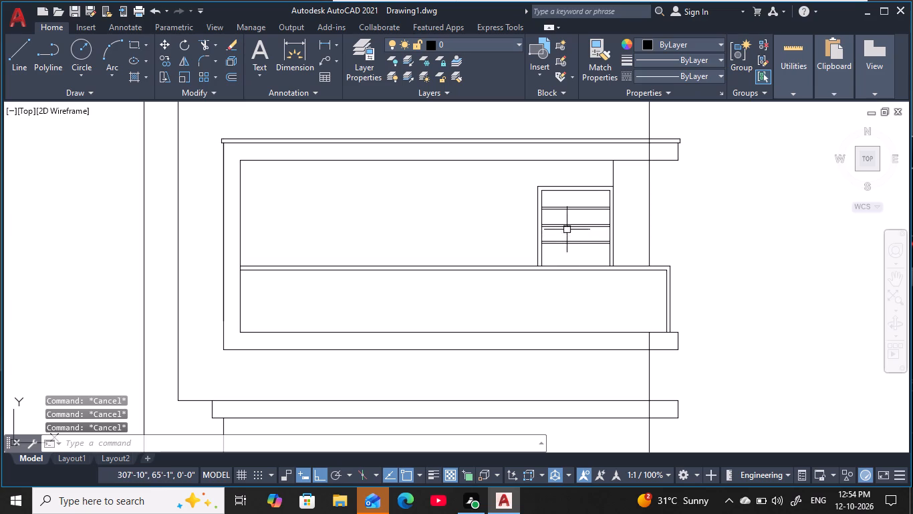
pyautogui.press('Escape')
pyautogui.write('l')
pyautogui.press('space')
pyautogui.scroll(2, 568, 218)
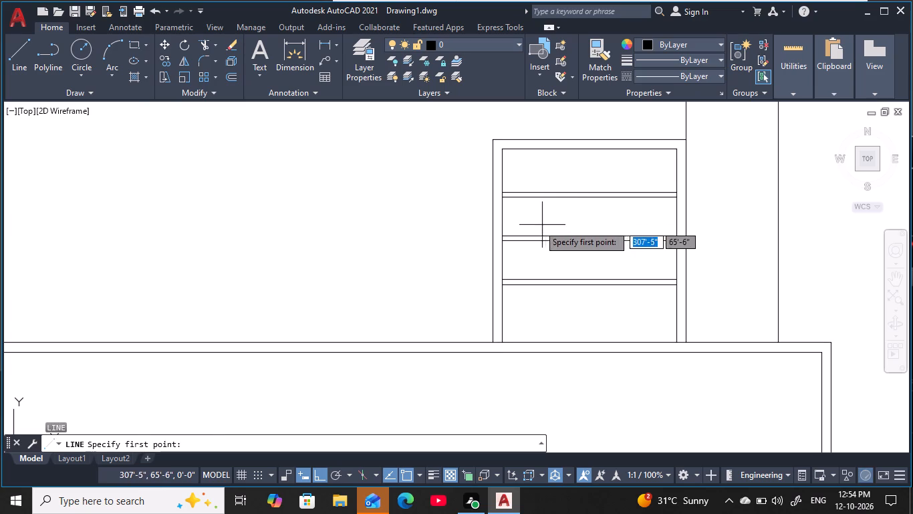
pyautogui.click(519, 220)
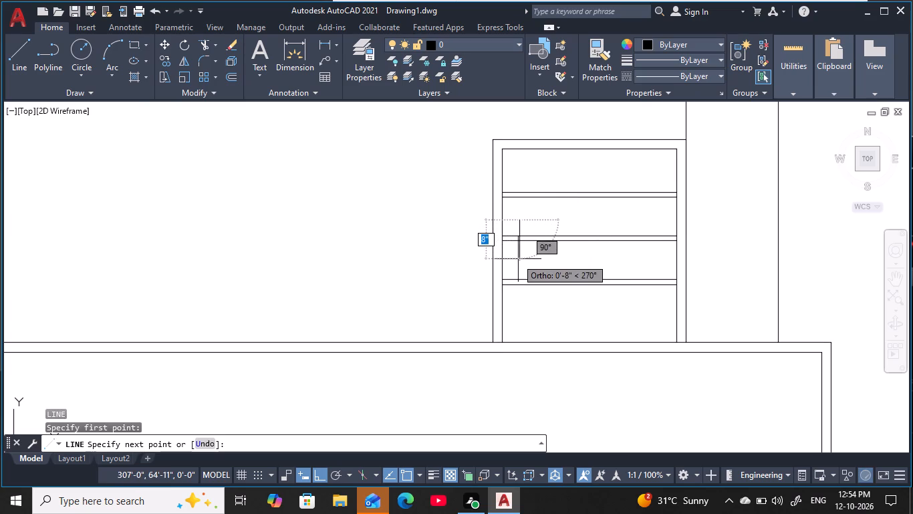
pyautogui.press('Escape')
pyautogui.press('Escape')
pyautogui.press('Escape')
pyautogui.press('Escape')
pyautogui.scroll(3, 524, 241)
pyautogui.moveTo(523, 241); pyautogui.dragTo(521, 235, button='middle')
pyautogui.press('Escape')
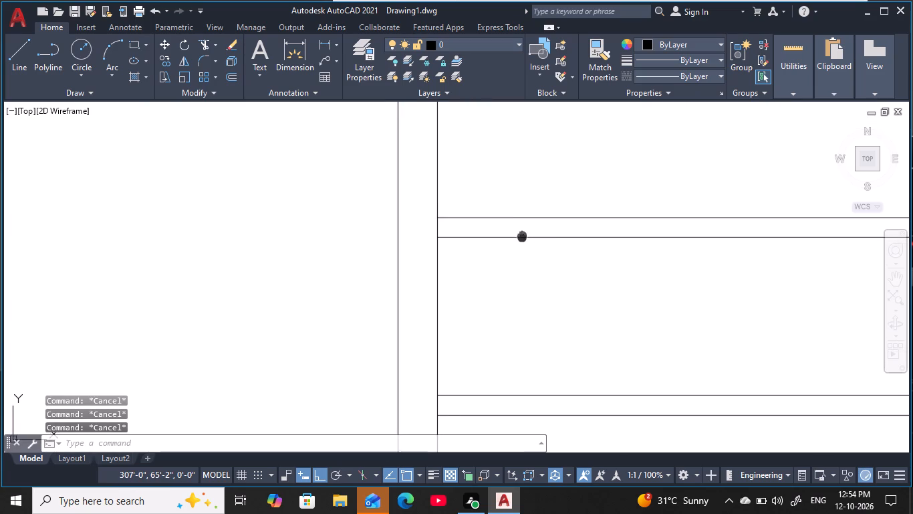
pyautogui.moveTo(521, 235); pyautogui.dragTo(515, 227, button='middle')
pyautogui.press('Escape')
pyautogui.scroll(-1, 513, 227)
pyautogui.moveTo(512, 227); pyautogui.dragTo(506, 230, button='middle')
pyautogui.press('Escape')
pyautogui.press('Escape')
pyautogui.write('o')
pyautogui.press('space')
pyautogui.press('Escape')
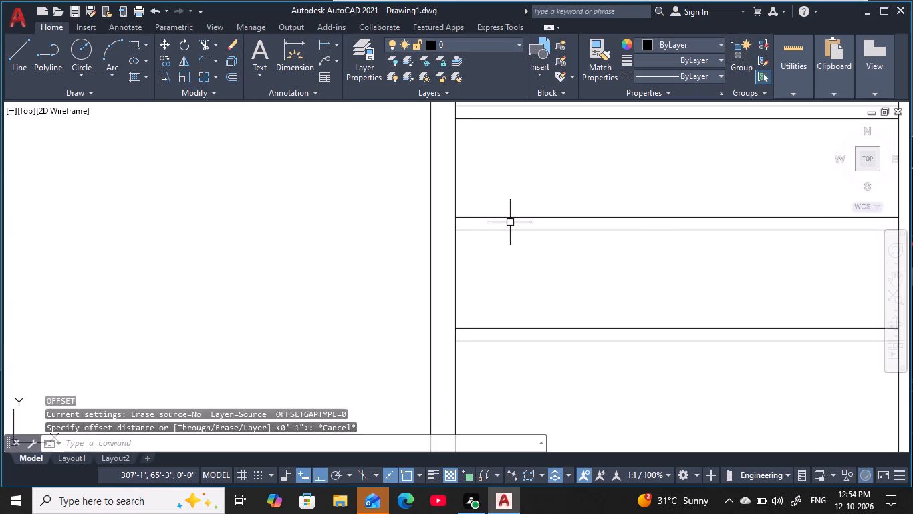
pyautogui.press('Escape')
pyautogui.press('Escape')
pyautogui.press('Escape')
# Draw an upright rectangular door handle about 2" wide across the middle division, starting about 4" above that division's lower line.
pyautogui.write('l')
pyautogui.press('space')
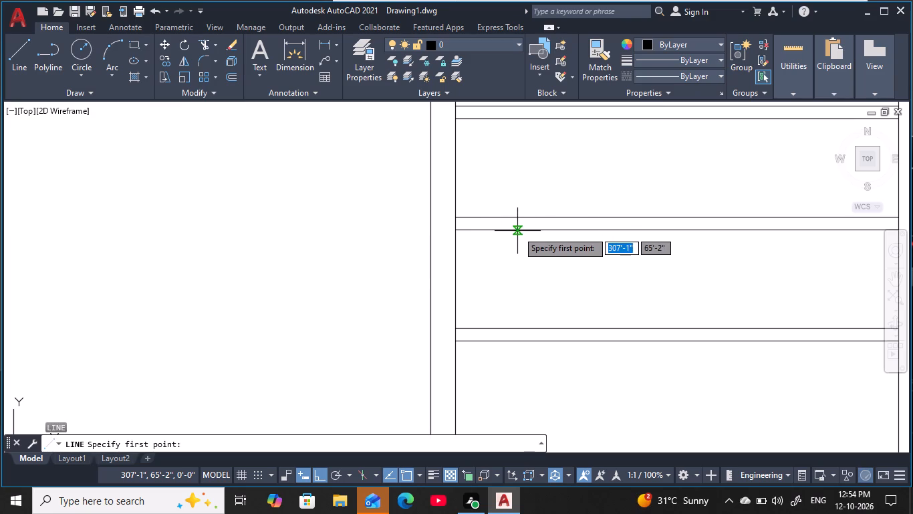
pyautogui.click(539, 231)
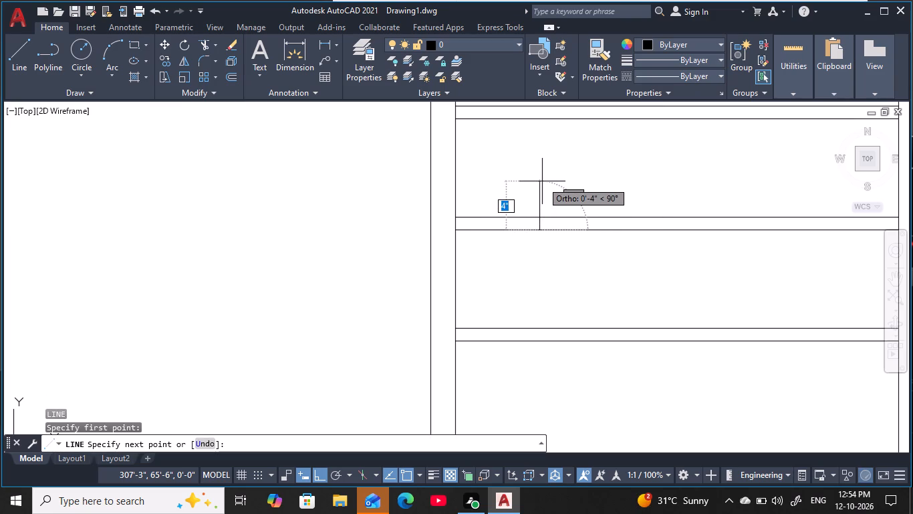
pyautogui.click(542, 181)
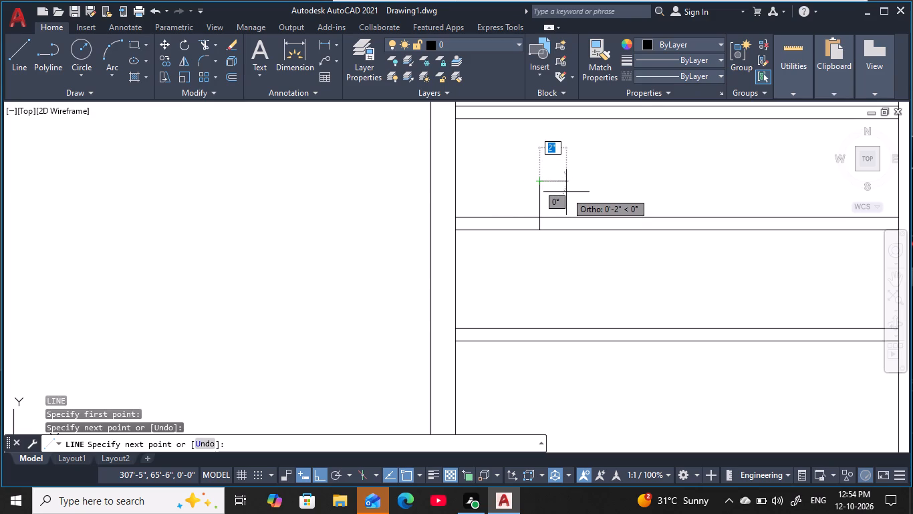
pyautogui.click(566, 191)
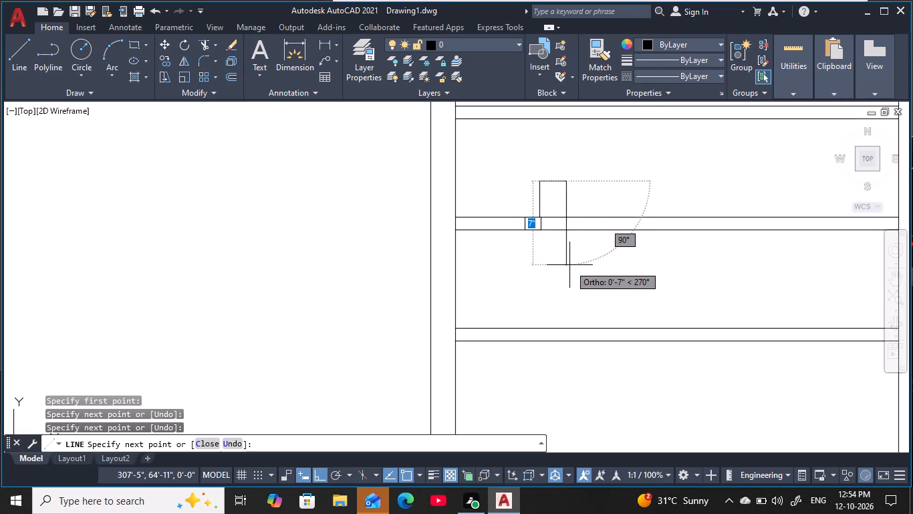
pyautogui.click(569, 276)
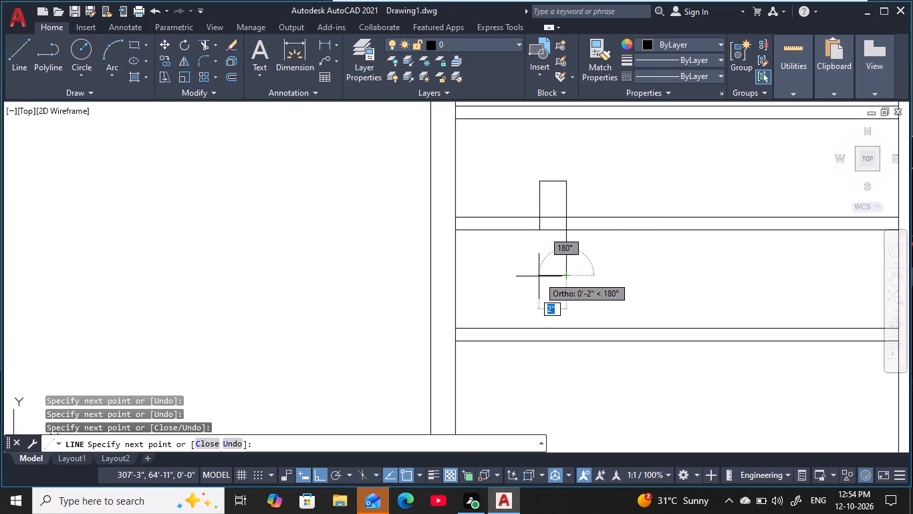
pyautogui.click(539, 276)
pyautogui.click(539, 231)
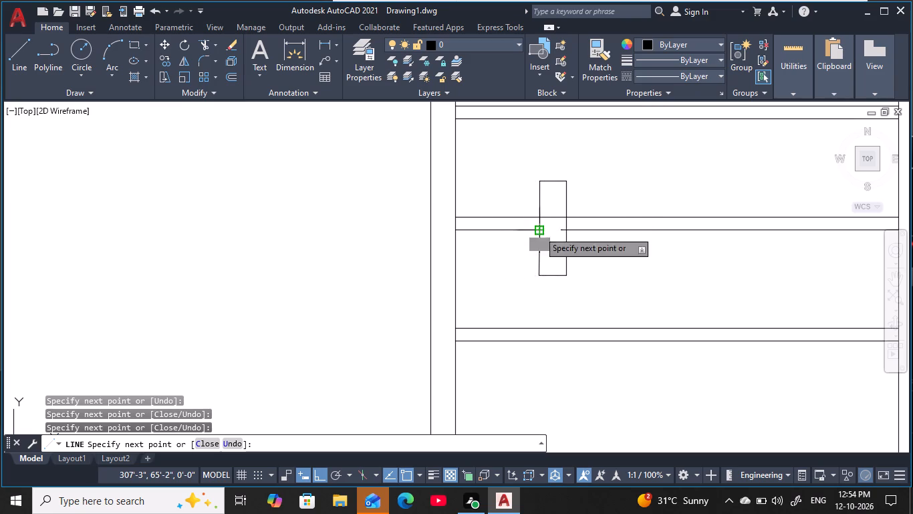
pyautogui.press('Escape')
pyautogui.press('Escape')
pyautogui.scroll(-2, 554, 296)
pyautogui.press('Escape')
pyautogui.moveTo(565, 292); pyautogui.dragTo(547, 267, button='middle')
pyautogui.press('Escape')
pyautogui.press('Escape')
pyautogui.scroll(2, 553, 251)
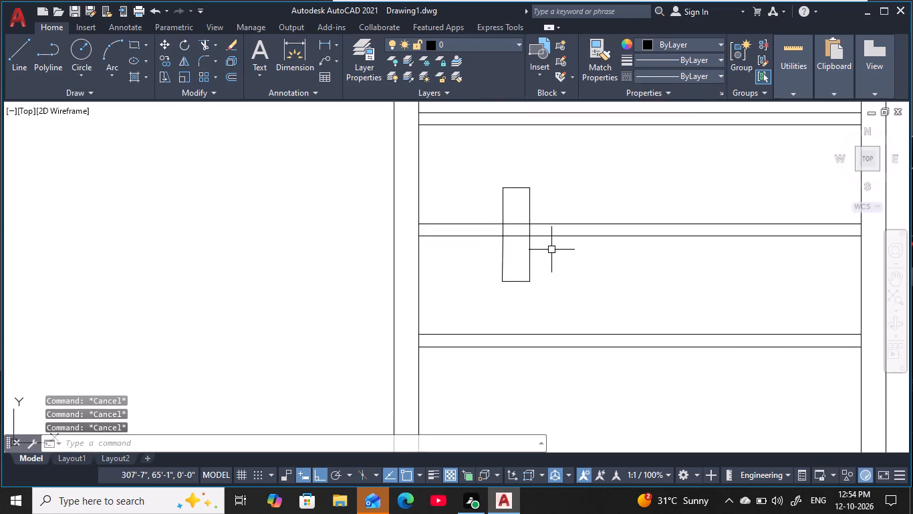
pyautogui.moveTo(551, 250); pyautogui.dragTo(558, 247, button='middle')
pyautogui.press('Escape')
pyautogui.press('Escape')
pyautogui.press('Escape')
# Trim the middle division's two lines where they pass through the handle rectangle.
pyautogui.press('t')
pyautogui.press('r')
pyautogui.press('space')
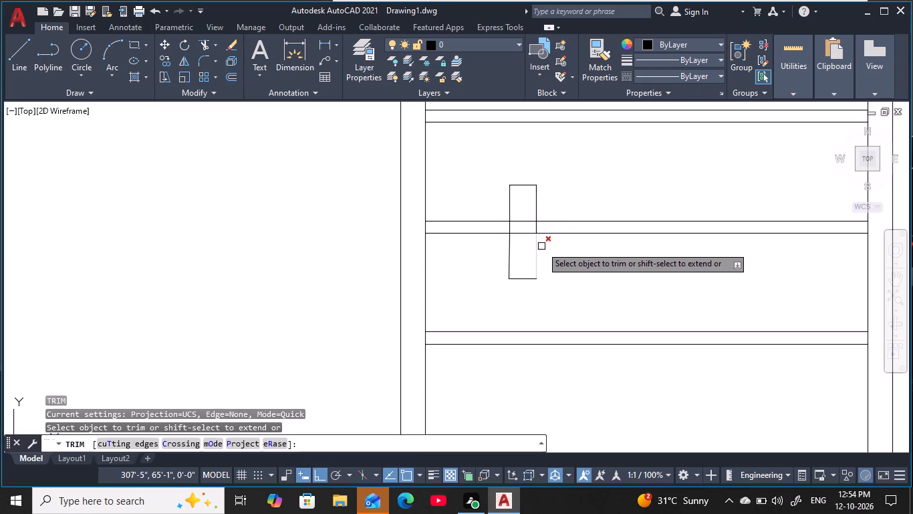
pyautogui.scroll(-4, 549, 266)
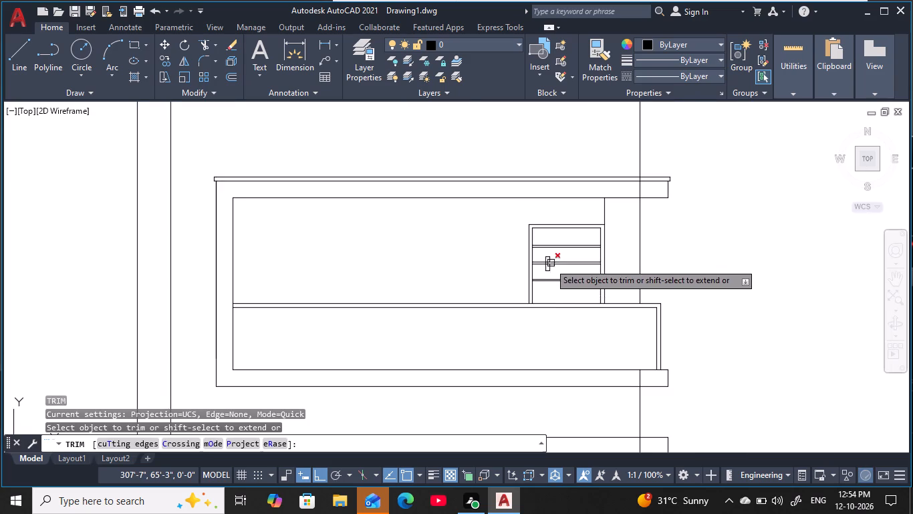
pyautogui.scroll(6, 549, 263)
pyautogui.click(541, 232)
pyautogui.click(527, 303)
pyautogui.scroll(-4, 587, 316)
pyautogui.moveTo(588, 314); pyautogui.dragTo(588, 315, button='middle')
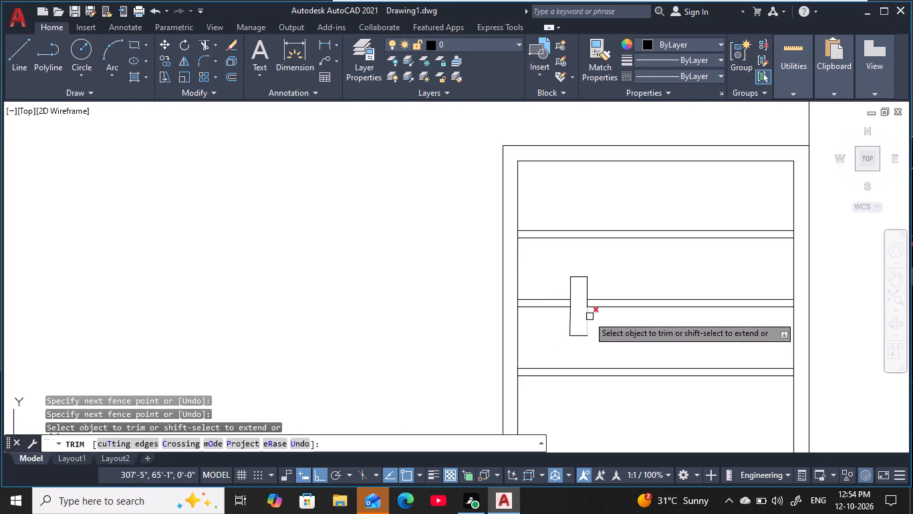
pyautogui.moveTo(588, 315); pyautogui.dragTo(554, 256, button='middle')
pyautogui.press('Escape')
pyautogui.press('Escape')
pyautogui.press('Escape')
pyautogui.press('Escape')
pyautogui.press('Escape')
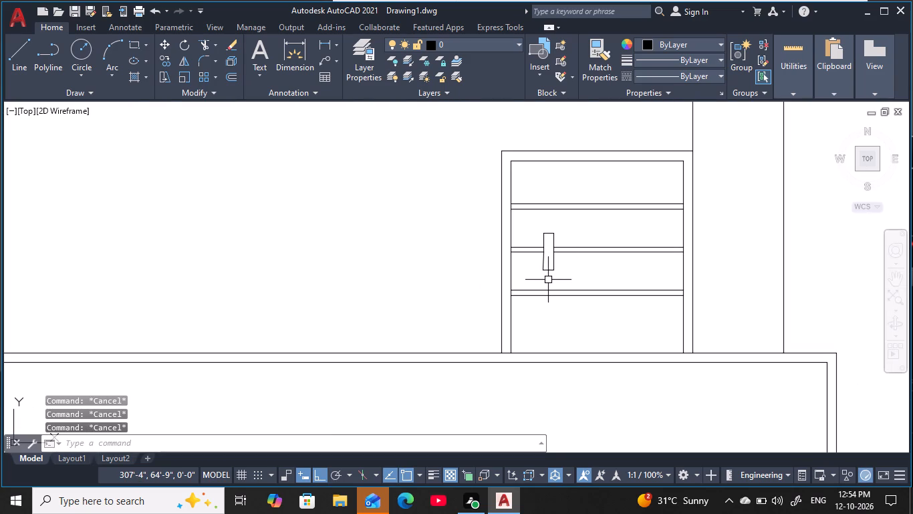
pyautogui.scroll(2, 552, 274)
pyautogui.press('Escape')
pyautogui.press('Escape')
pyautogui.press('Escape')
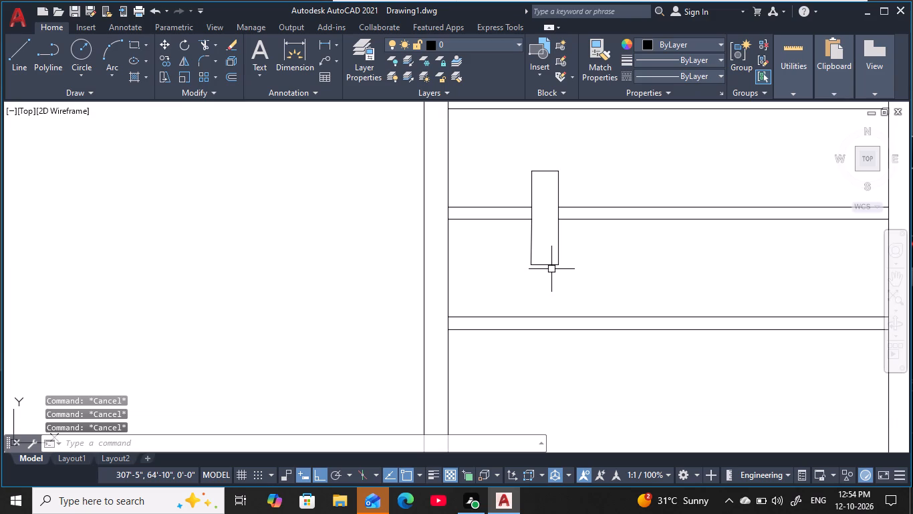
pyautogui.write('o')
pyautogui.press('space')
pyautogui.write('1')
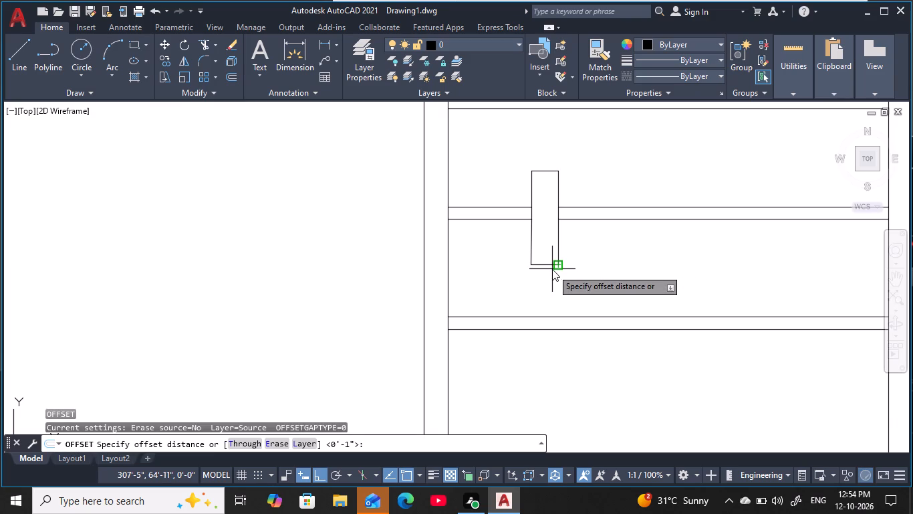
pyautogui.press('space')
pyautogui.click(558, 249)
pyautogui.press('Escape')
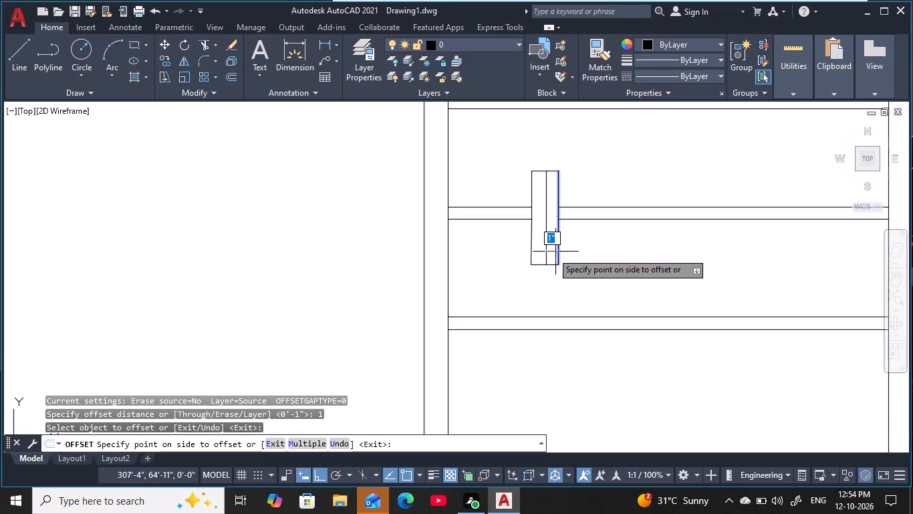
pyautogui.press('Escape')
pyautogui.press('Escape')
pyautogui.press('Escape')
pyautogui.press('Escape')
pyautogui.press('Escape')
# Offset all sides of the handle rectangle 0.5" inward, including both segments of the side nearest the door frame.
pyautogui.press('o')
pyautogui.press('space')
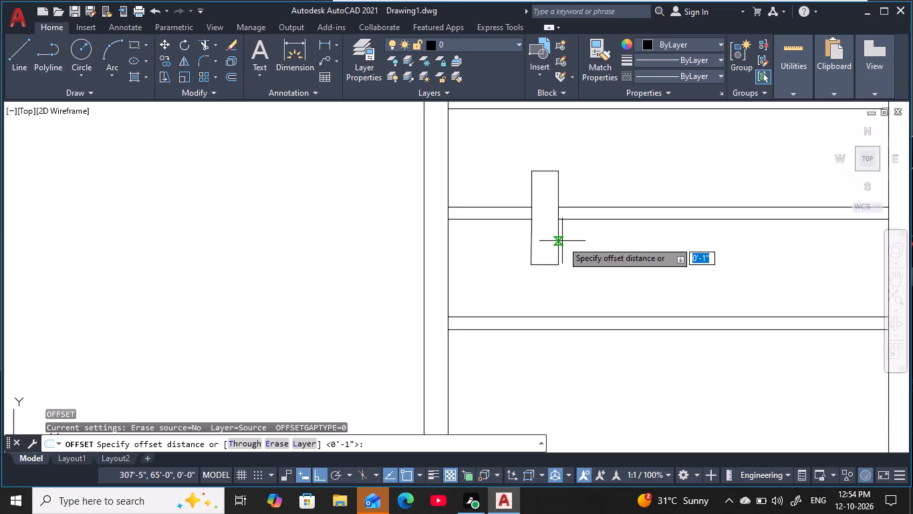
pyautogui.press('0')
pyautogui.press('.')
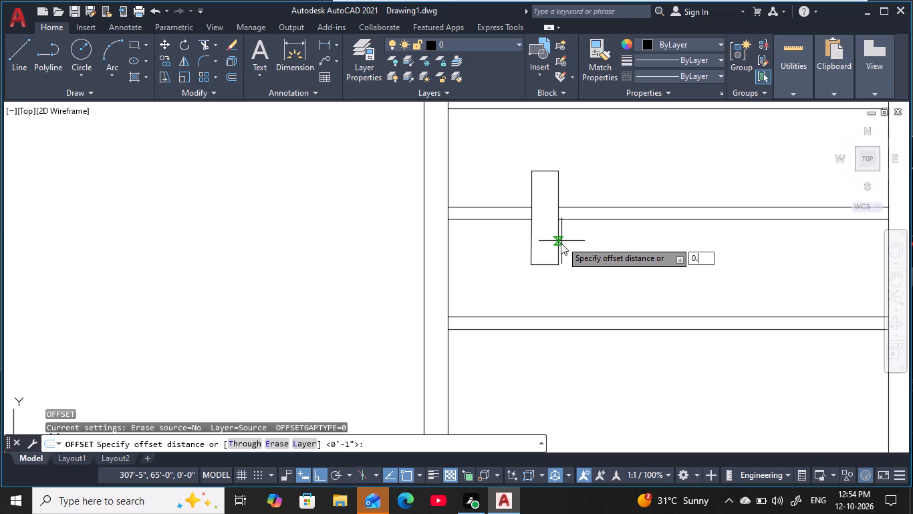
pyautogui.write('5')
pyautogui.press('space')
pyautogui.click(559, 242)
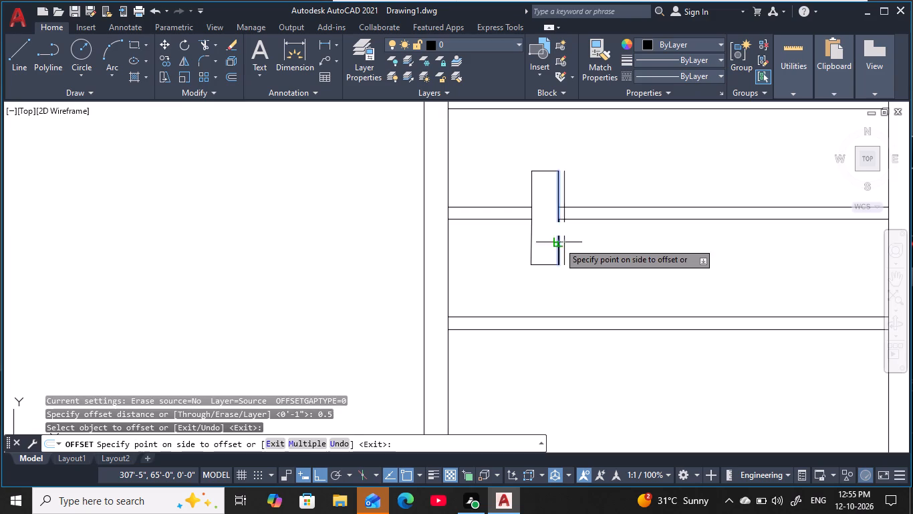
pyautogui.click(547, 254)
pyautogui.click(545, 266)
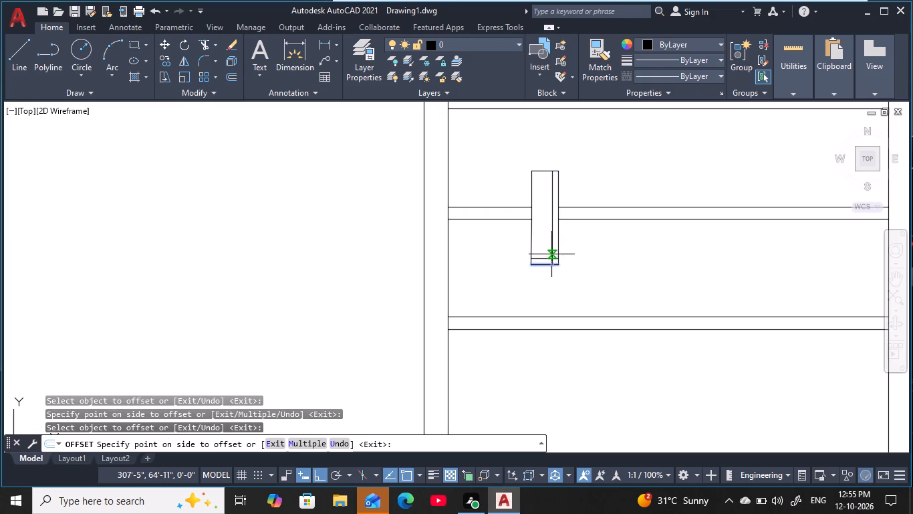
pyautogui.click(551, 254)
pyautogui.click(534, 243)
pyautogui.click(543, 243)
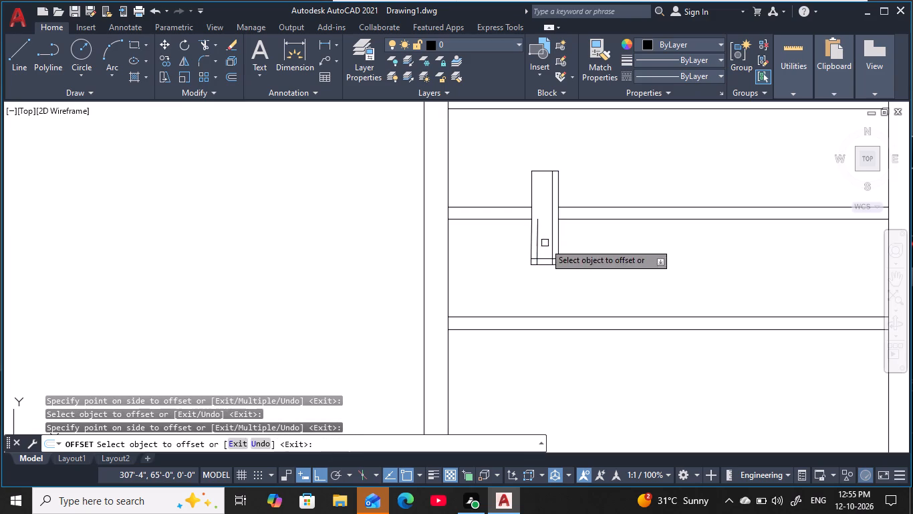
pyautogui.click(533, 198)
pyautogui.click(547, 201)
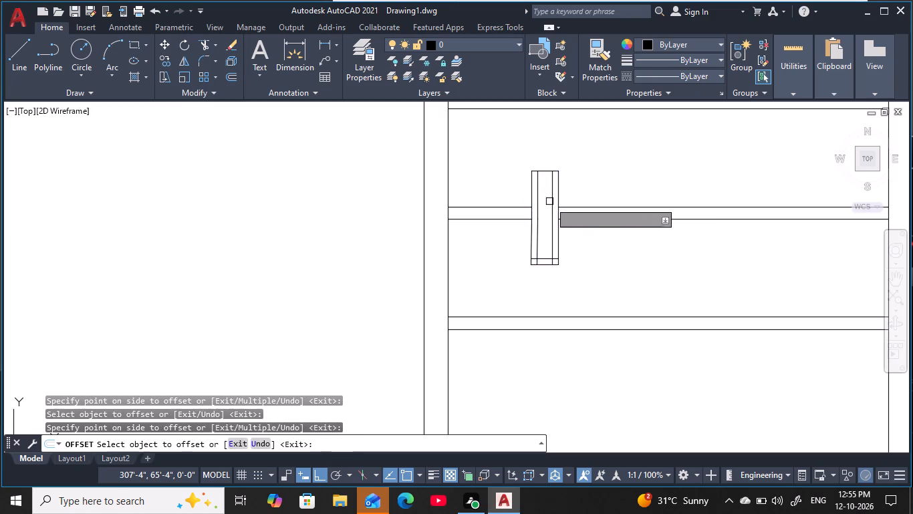
pyautogui.click(546, 172)
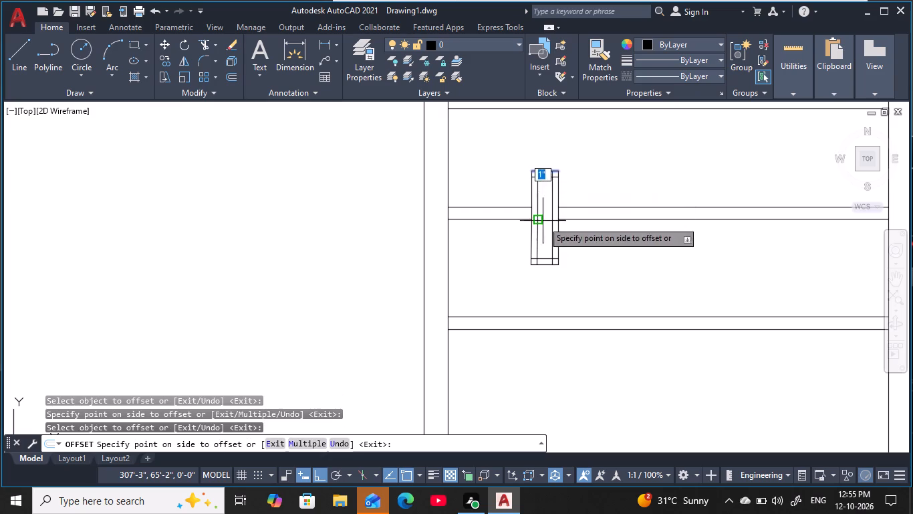
pyautogui.click(543, 221)
pyautogui.press('Escape')
pyautogui.press('Escape')
pyautogui.scroll(3, 543, 196)
pyautogui.press('Escape')
pyautogui.press('Escape')
pyautogui.moveTo(543, 196); pyautogui.dragTo(503, 232, button='middle')
pyautogui.press('Escape')
pyautogui.scroll(-1, 503, 232)
pyautogui.press('Escape')
pyautogui.press('Escape')
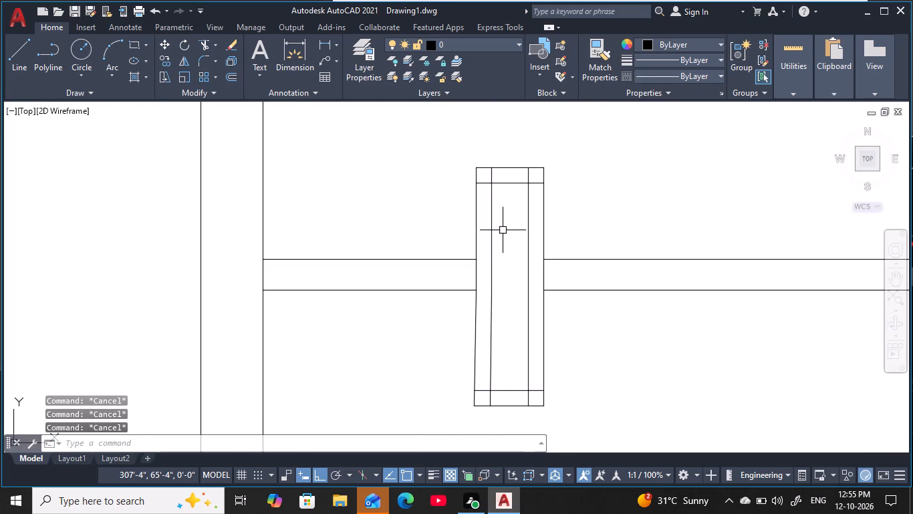
# Fillet the offset lines inside the door handle at all four corners to form a closed, sharp-cornered inner rectangle.
pyautogui.press('f')
pyautogui.press('space')
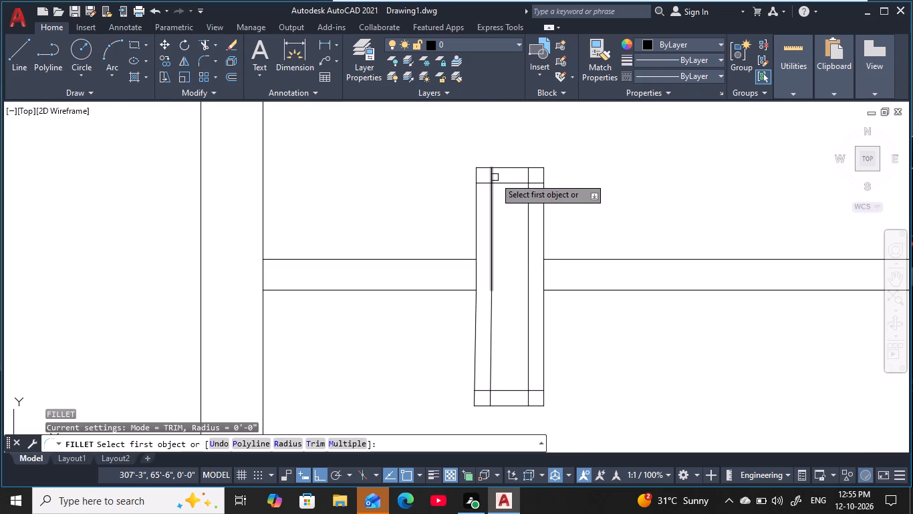
pyautogui.click(501, 183)
pyautogui.click(491, 198)
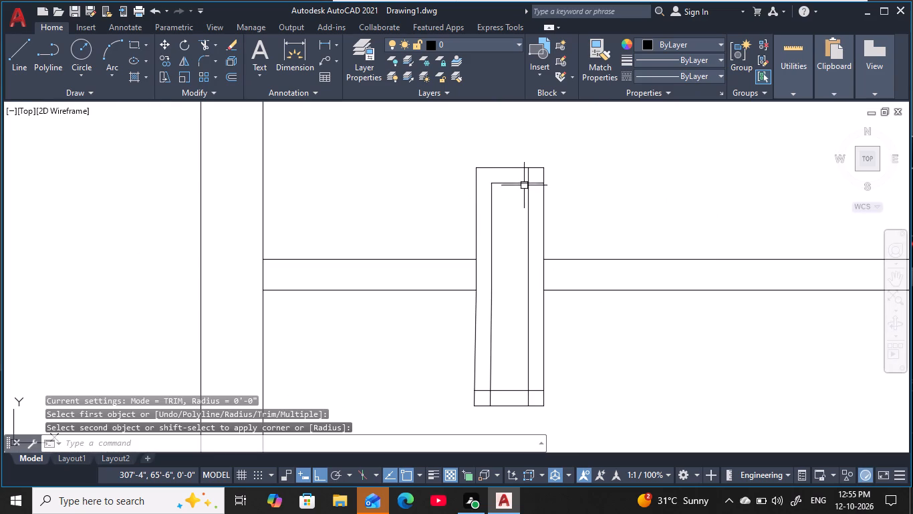
pyautogui.press('space')
pyautogui.click(519, 181)
pyautogui.click(529, 198)
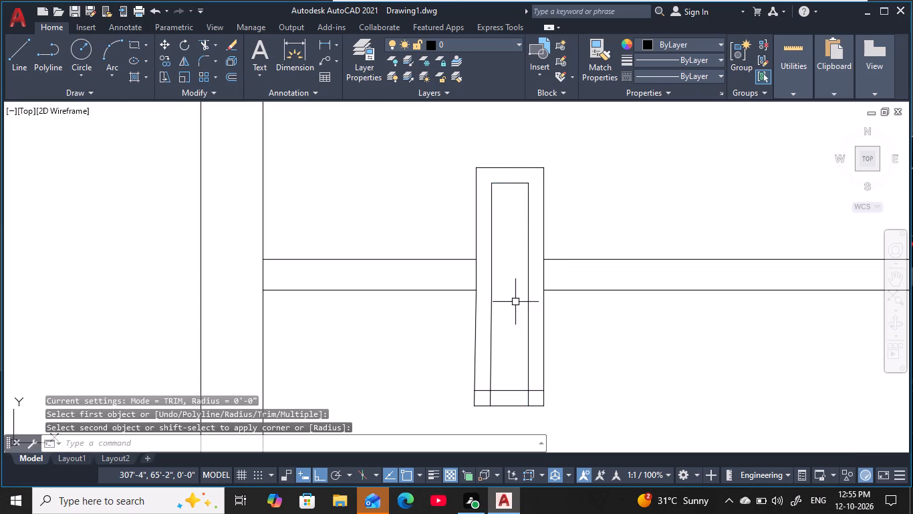
pyautogui.moveTo(517, 303); pyautogui.dragTo(507, 238, button='middle')
pyautogui.press('space')
pyautogui.click(490, 323)
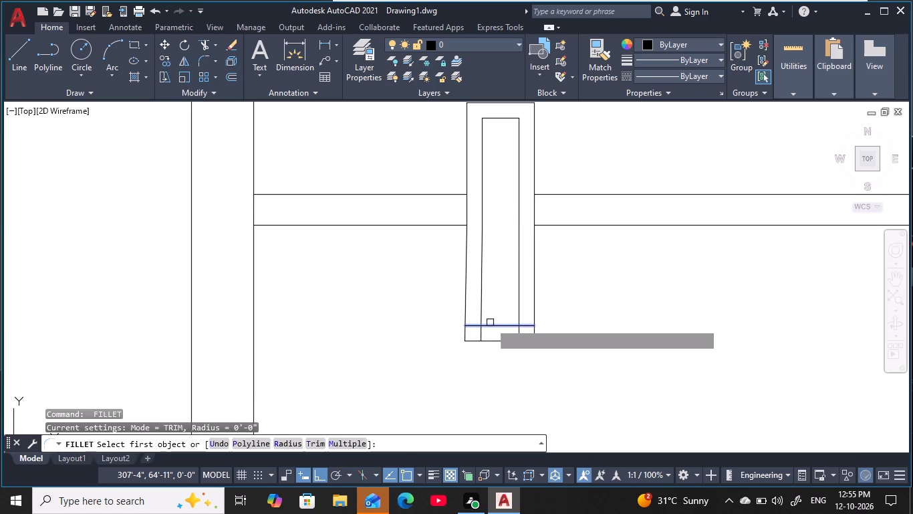
pyautogui.click(483, 315)
pyautogui.press('space')
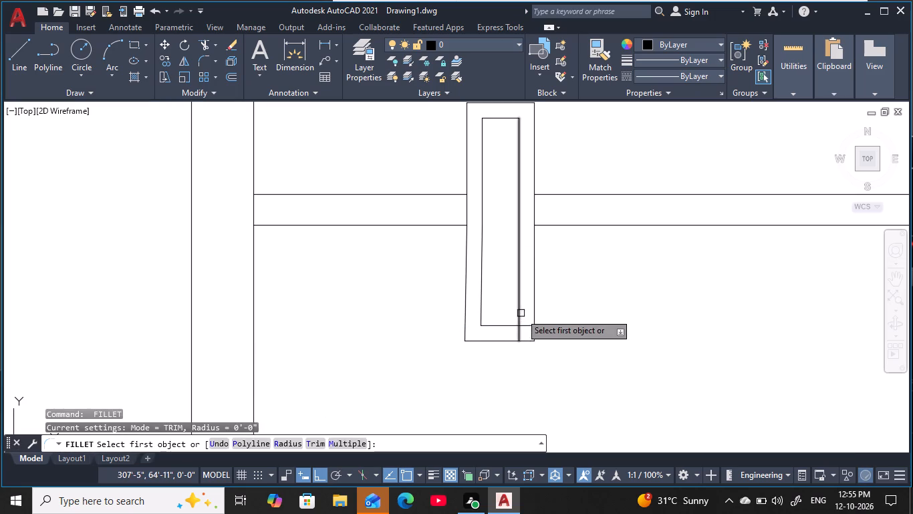
pyautogui.click(519, 312)
pyautogui.click(513, 323)
pyautogui.press('Escape')
pyautogui.scroll(-1, 541, 313)
pyautogui.press('Escape')
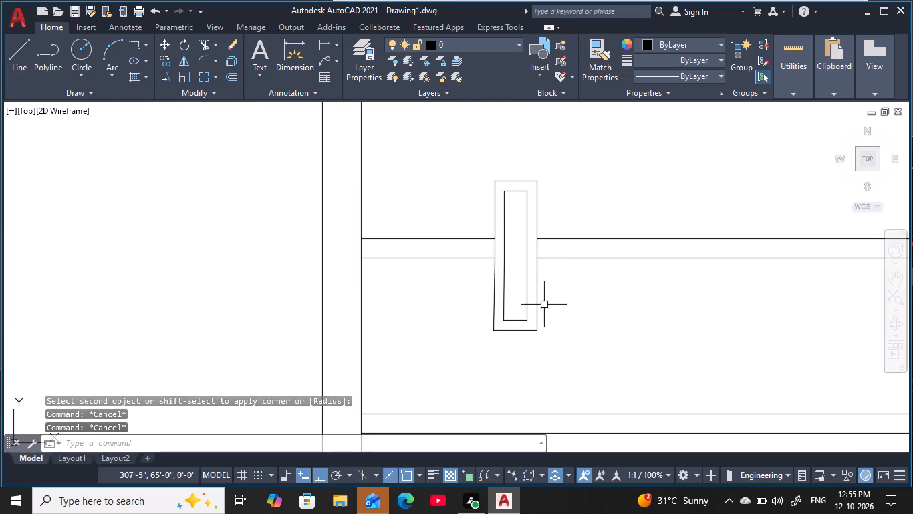
pyautogui.press('Escape')
# Draw a vertical line down the middle of the handle's inner rectangle, stopping short of both its ends.
pyautogui.scroll(-1, 546, 303)
pyautogui.middleClick(547, 310)
pyautogui.scroll(-1, 545, 311)
pyautogui.press('Escape')
pyautogui.press('Escape')
pyautogui.press('Escape')
pyautogui.press('Escape')
pyautogui.press('Escape')
pyautogui.press('Escape')
pyautogui.scroll(1, 533, 282)
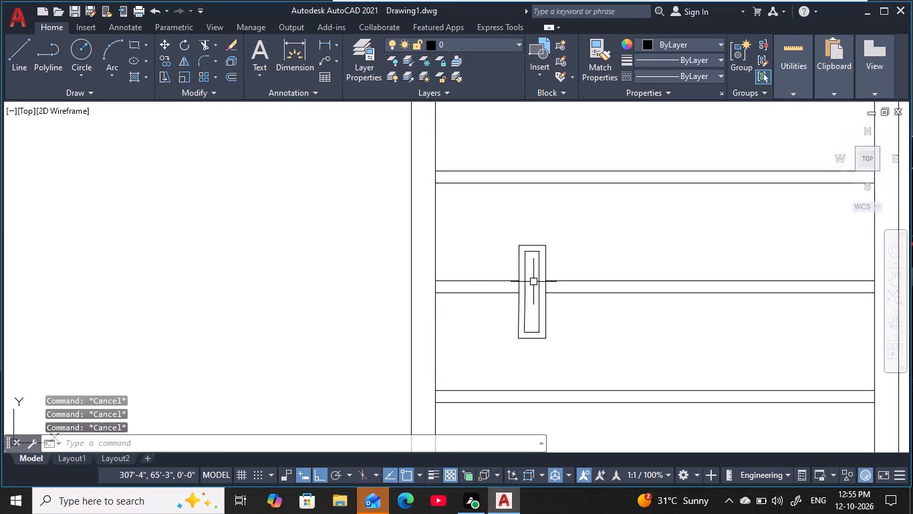
pyautogui.scroll(2, 533, 282)
pyautogui.press('Escape')
pyautogui.moveTo(533, 282); pyautogui.dragTo(523, 266, button='middle')
pyautogui.press('Escape')
pyautogui.press('Escape')
pyautogui.press('Escape')
pyautogui.press('Escape')
pyautogui.press('l')
pyautogui.press('space')
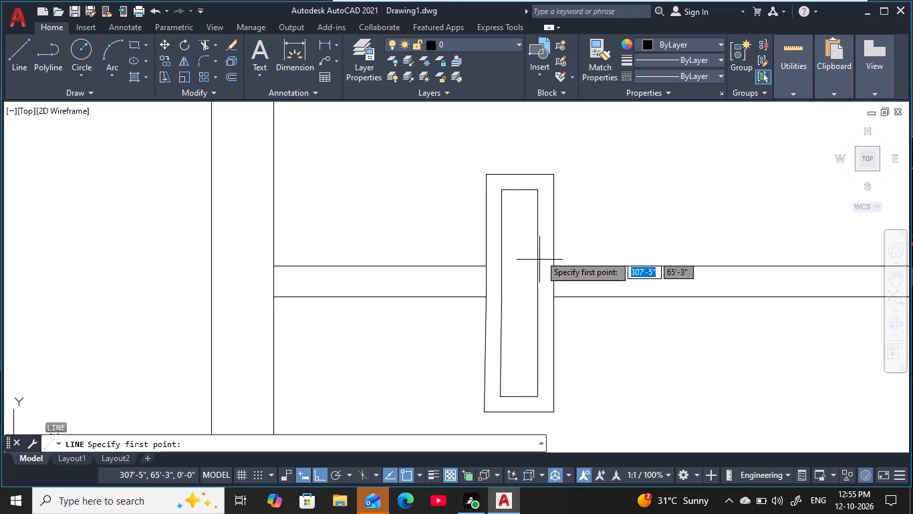
pyautogui.scroll(1, 526, 245)
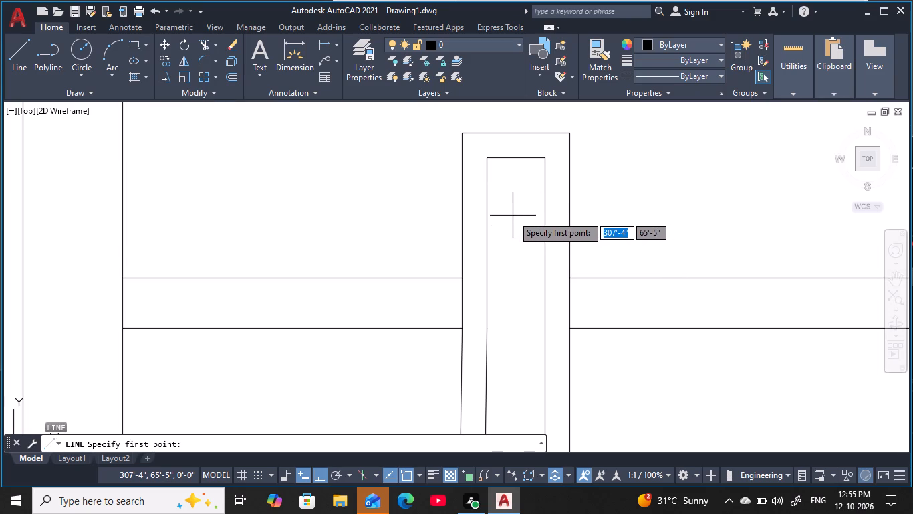
pyautogui.click(516, 216)
pyautogui.moveTo(507, 325); pyautogui.dragTo(508, 270, button='middle')
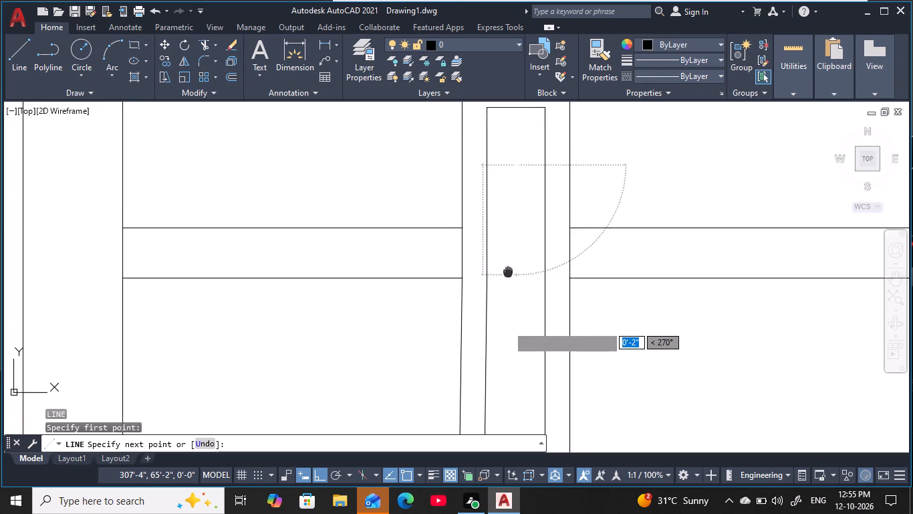
pyautogui.click(519, 380)
pyautogui.press('Escape')
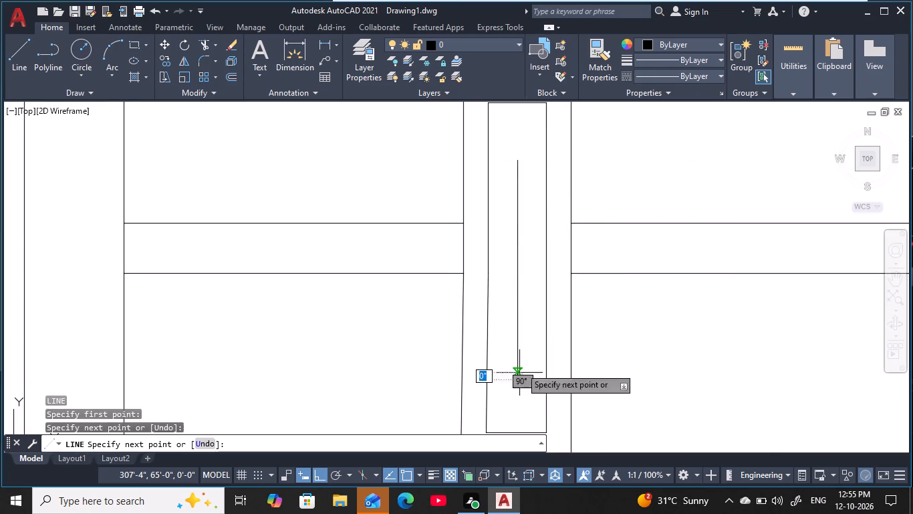
pyautogui.scroll(-4, 535, 350)
pyautogui.press('Escape')
pyautogui.press('Escape')
pyautogui.press('Escape')
pyautogui.press('Escape')
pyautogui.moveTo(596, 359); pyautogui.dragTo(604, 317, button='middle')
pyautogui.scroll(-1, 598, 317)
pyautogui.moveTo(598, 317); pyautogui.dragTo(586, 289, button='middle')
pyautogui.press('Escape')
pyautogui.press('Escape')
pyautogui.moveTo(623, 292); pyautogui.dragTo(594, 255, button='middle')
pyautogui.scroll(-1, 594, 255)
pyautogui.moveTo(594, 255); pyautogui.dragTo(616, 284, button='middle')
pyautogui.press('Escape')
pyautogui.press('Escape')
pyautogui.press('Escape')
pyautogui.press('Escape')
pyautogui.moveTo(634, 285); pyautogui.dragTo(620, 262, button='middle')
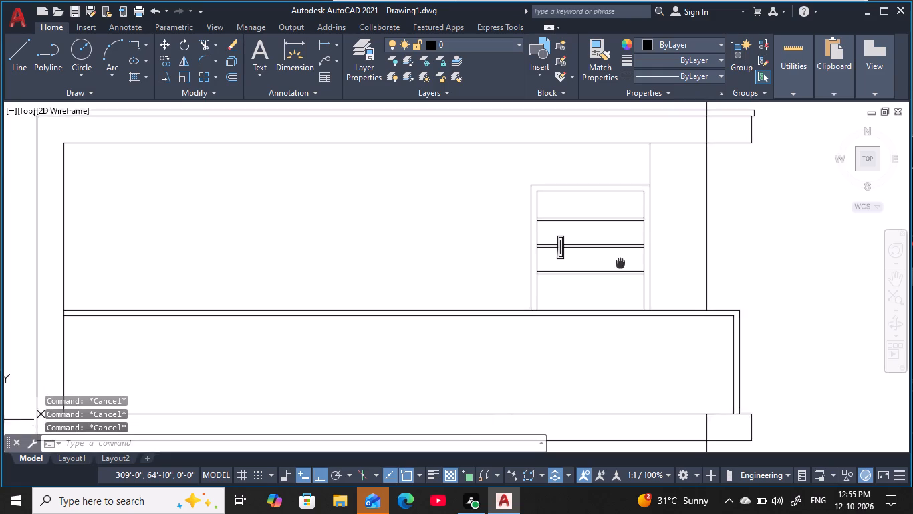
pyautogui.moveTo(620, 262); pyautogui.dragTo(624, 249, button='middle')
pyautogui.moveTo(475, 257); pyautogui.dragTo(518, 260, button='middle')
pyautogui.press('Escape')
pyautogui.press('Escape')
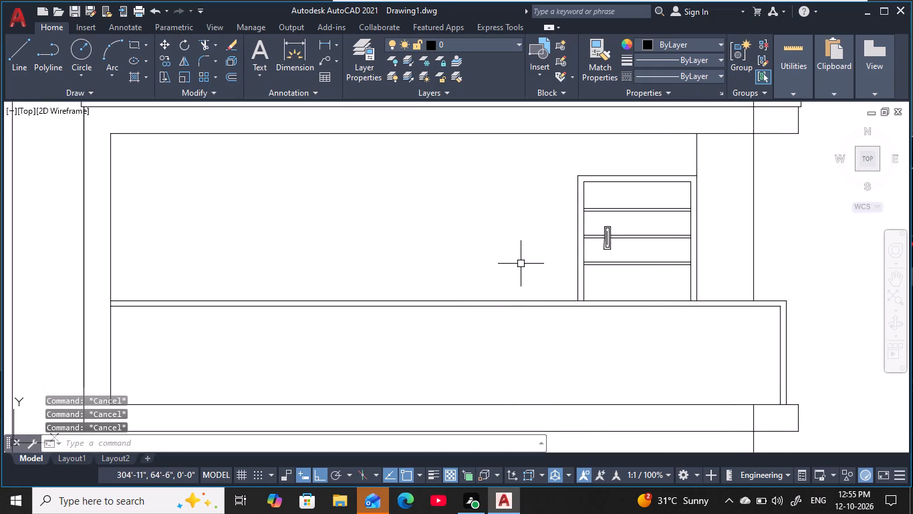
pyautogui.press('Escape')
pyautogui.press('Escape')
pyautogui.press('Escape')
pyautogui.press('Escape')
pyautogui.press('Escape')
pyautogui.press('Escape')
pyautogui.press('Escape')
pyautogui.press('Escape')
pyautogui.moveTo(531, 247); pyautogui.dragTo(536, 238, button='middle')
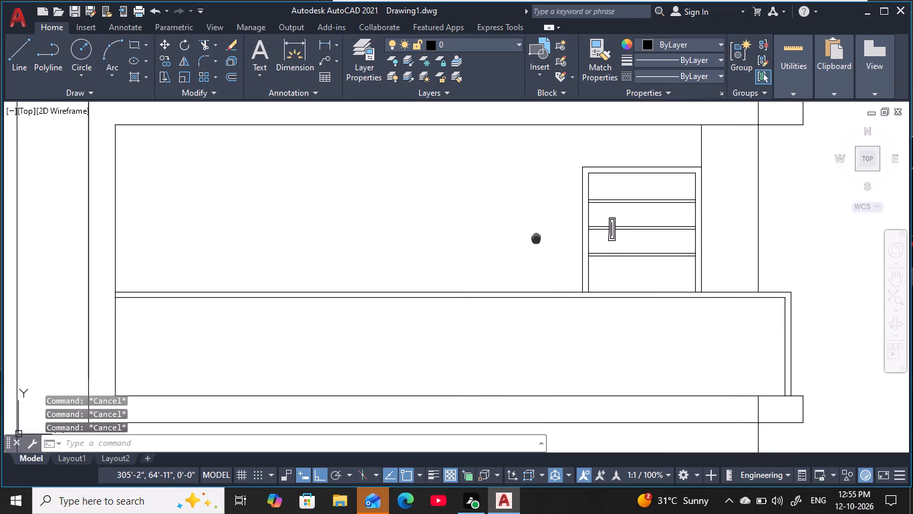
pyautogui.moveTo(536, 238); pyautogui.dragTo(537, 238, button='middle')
# Copy the complete door handle about 10" straight down onto the door's lower division, using its centre line's midpoint as base point.
pyautogui.scroll(3, 633, 242)
pyautogui.moveTo(624, 248); pyautogui.dragTo(638, 280, button='middle')
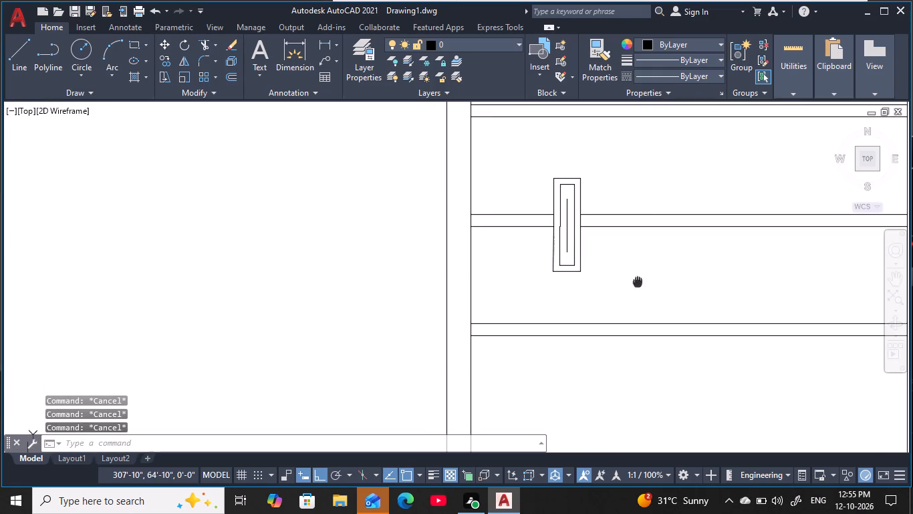
pyautogui.press('Escape')
pyautogui.press('Escape')
pyautogui.click(535, 173)
pyautogui.click(621, 316)
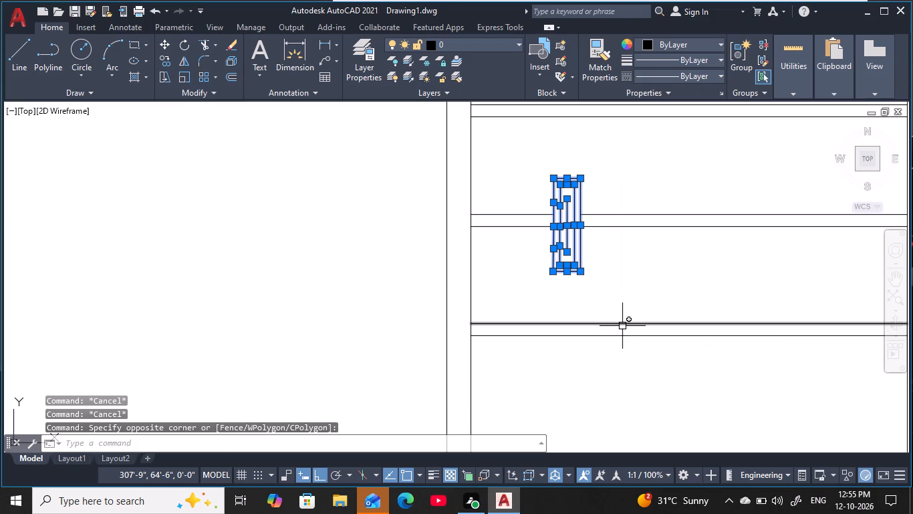
pyautogui.press('c')
pyautogui.press('o')
pyautogui.press('space')
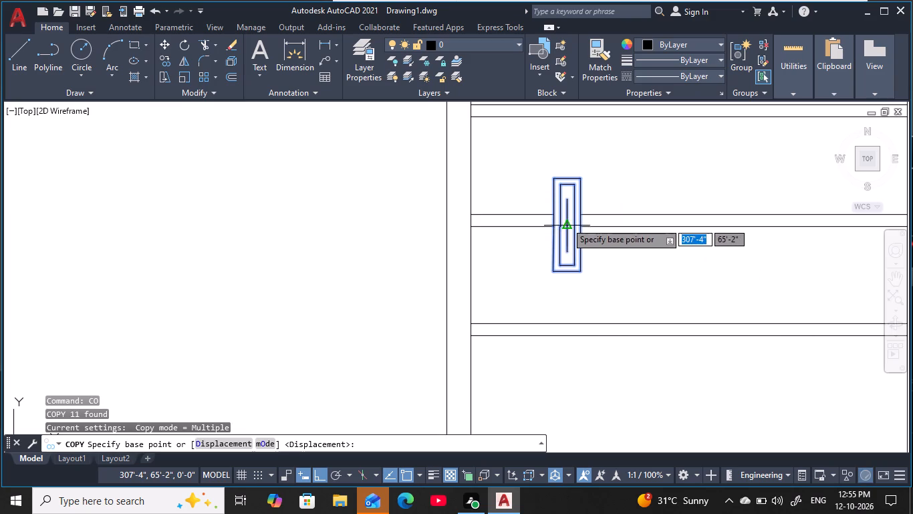
pyautogui.click(564, 220)
pyautogui.moveTo(614, 324); pyautogui.dragTo(585, 185, button='middle')
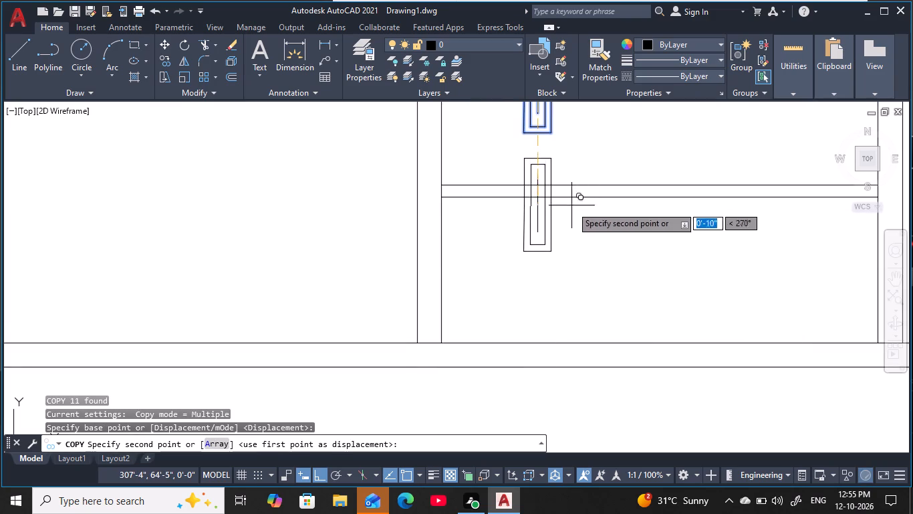
pyautogui.click(569, 211)
pyautogui.press('Escape')
pyautogui.press('Escape')
# Erase the original door handle on the middle division, keeping the copy on the lower division.
pyautogui.moveTo(580, 163); pyautogui.dragTo(586, 191, button='middle')
pyautogui.press('Escape')
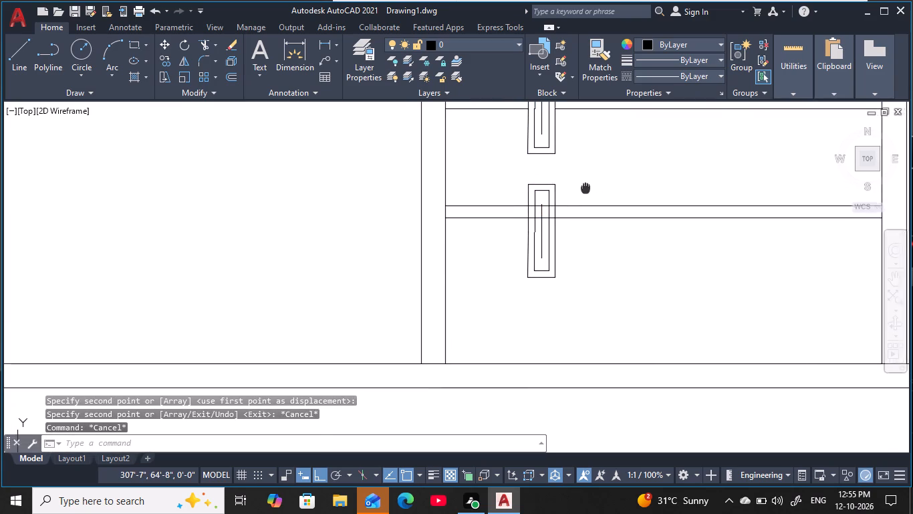
pyautogui.moveTo(586, 191); pyautogui.dragTo(584, 207, button='middle')
pyautogui.press('Escape')
pyautogui.press('Escape')
pyautogui.moveTo(571, 190); pyautogui.dragTo(579, 248, button='middle')
pyautogui.press('Escape')
pyautogui.press('Escape')
pyautogui.press('Escape')
pyautogui.click(522, 139)
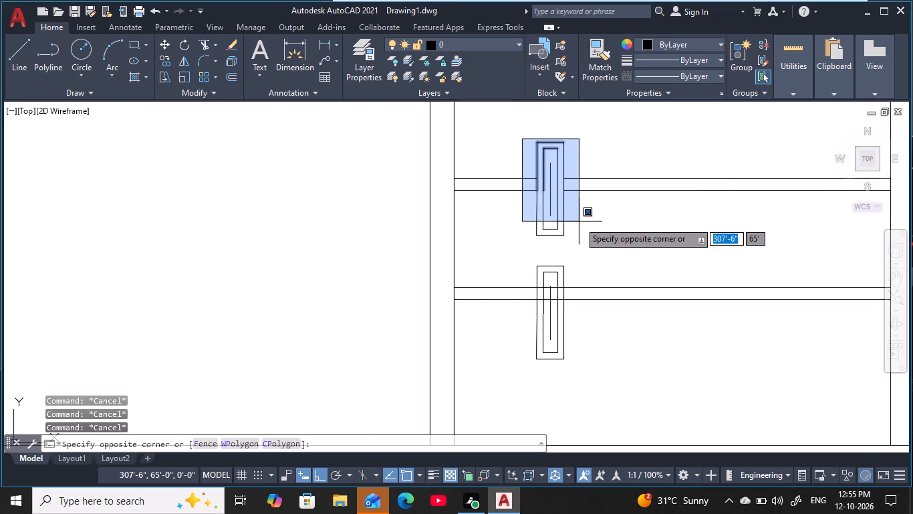
pyautogui.click(594, 246)
pyautogui.write('e')
pyautogui.press('space')
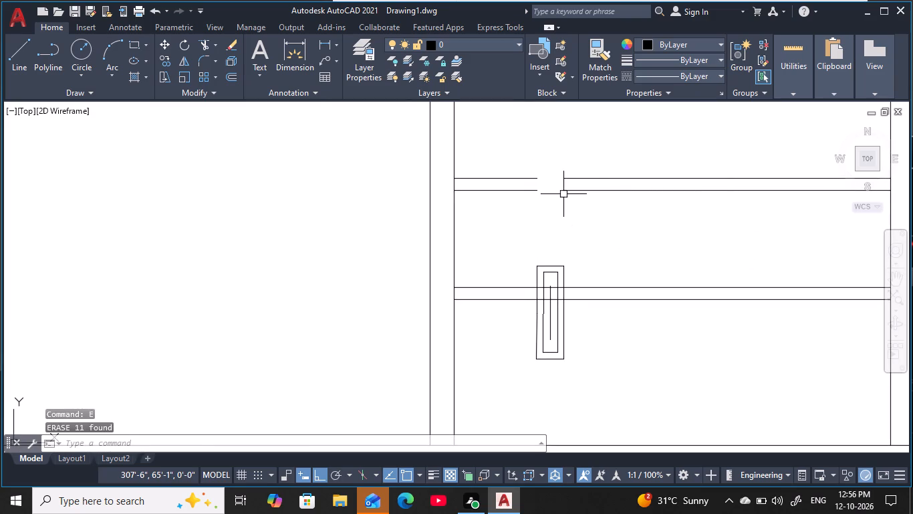
pyautogui.press('Escape')
pyautogui.press('Escape')
pyautogui.press('Escape')
pyautogui.press('Escape')
pyautogui.press('Escape')
pyautogui.press('Escape')
# Extend the middle division's two lines across the gap where the erased handle stood.
pyautogui.write('ex')
pyautogui.press('space')
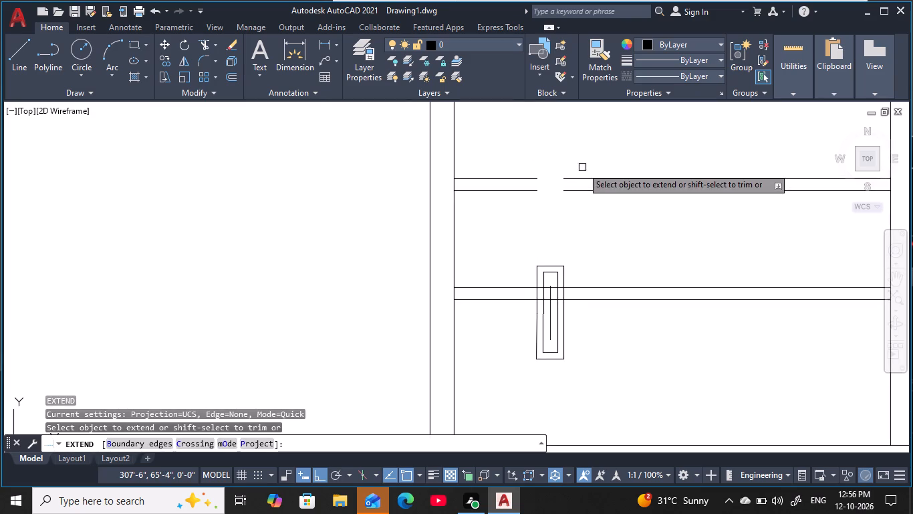
pyautogui.click(584, 165)
pyautogui.click(594, 217)
pyautogui.press('Escape')
pyautogui.scroll(-2, 596, 230)
pyautogui.moveTo(596, 232); pyautogui.dragTo(575, 215, button='middle')
pyautogui.press('Escape')
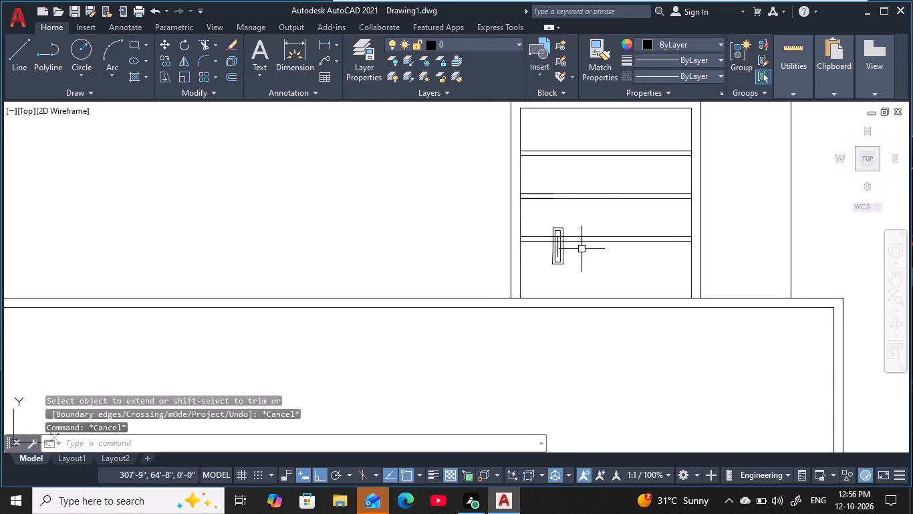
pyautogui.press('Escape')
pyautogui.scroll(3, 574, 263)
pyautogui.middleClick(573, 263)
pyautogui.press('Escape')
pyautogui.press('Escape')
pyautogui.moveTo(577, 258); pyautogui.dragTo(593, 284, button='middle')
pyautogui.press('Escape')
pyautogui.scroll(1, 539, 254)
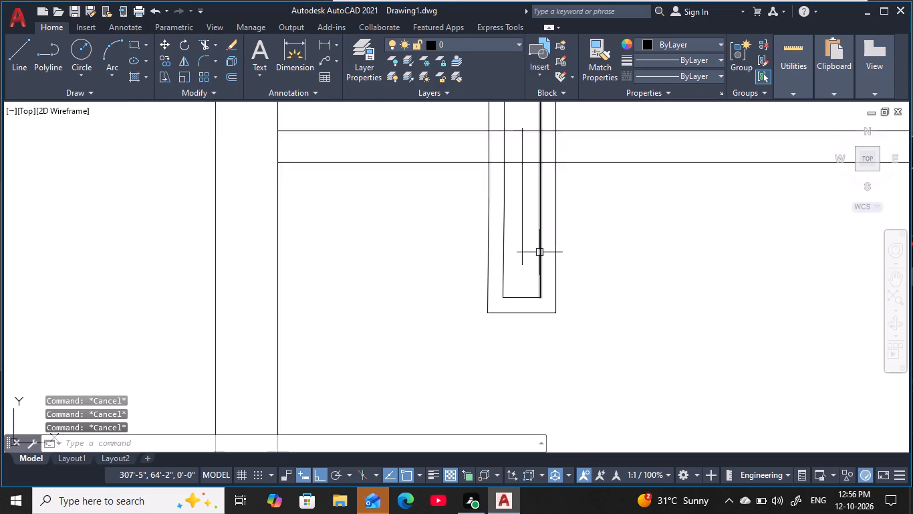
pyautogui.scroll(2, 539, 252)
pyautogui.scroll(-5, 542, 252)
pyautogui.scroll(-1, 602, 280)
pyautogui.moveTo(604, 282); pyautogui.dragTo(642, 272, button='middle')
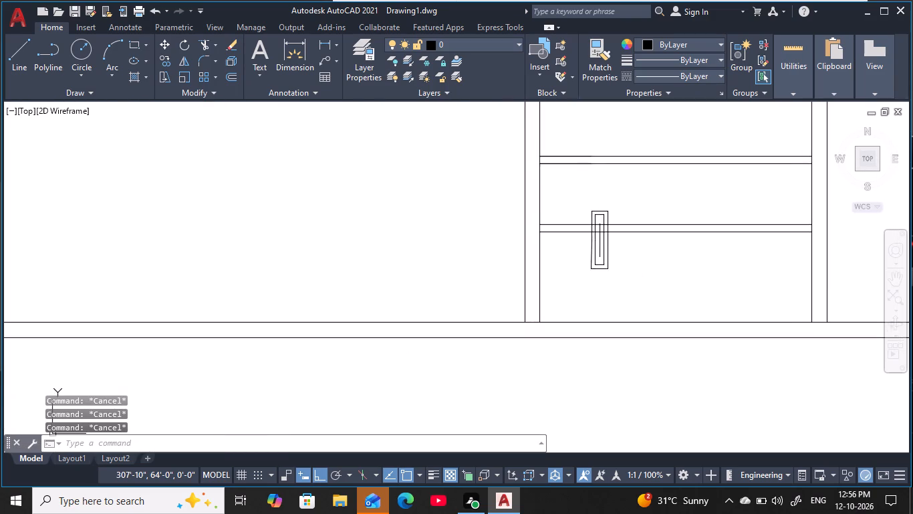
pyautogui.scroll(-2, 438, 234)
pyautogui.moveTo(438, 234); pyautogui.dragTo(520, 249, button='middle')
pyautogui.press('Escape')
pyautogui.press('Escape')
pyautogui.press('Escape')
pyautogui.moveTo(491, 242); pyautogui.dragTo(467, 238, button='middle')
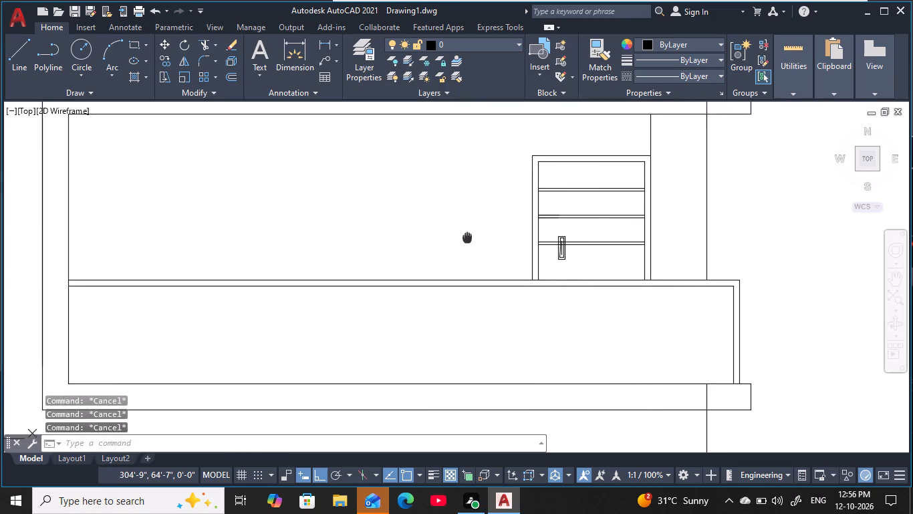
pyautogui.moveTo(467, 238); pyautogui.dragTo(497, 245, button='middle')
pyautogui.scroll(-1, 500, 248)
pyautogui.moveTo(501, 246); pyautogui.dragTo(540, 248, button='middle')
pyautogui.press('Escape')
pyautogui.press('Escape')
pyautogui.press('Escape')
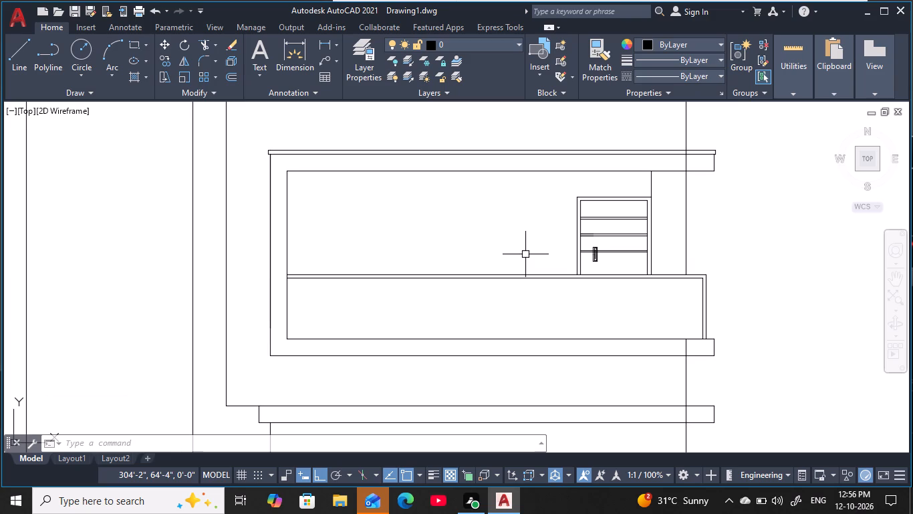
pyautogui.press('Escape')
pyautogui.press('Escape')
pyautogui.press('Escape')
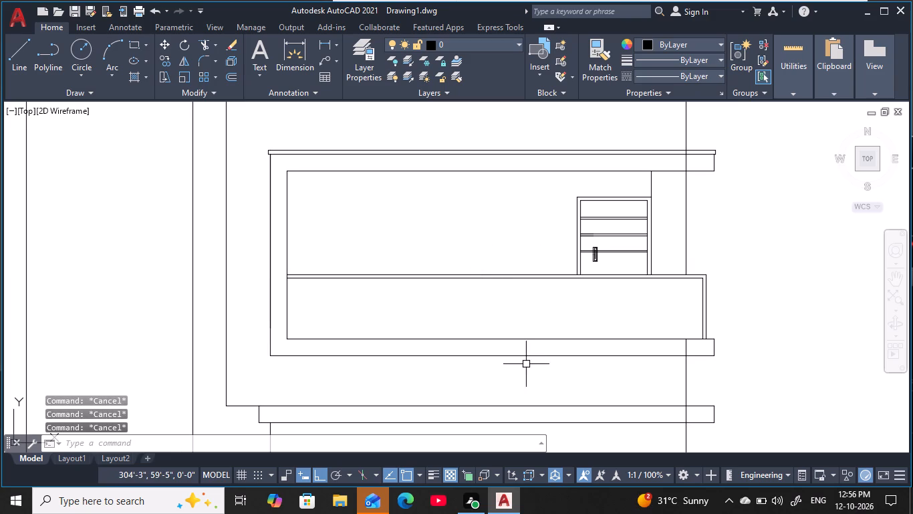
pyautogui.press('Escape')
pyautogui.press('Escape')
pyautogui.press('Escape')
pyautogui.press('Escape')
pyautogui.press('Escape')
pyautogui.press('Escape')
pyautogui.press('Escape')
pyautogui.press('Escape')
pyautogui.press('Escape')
# Draw a horizontal line about 10'-2" long leftward from the door frame's upper-left outer corner.
pyautogui.moveTo(390, 233); pyautogui.dragTo(414, 251, button='middle')
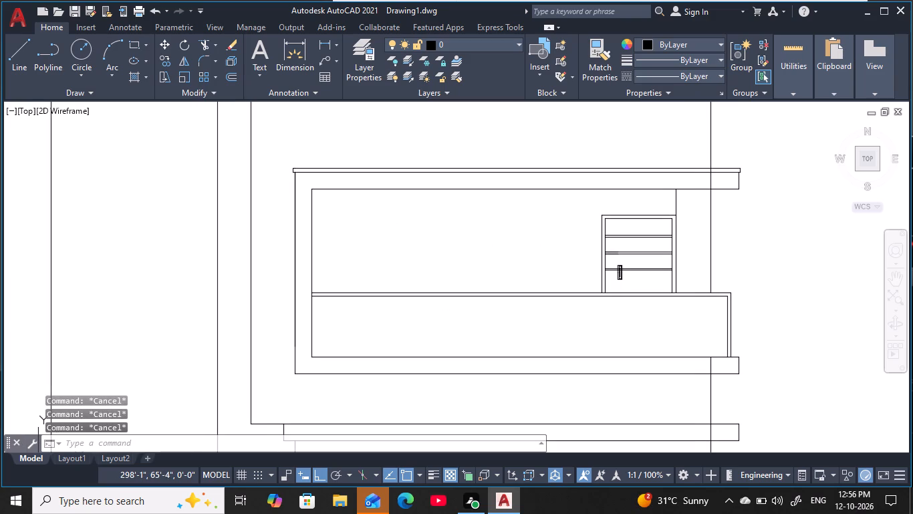
pyautogui.press('Escape')
pyautogui.press('Escape')
pyautogui.press('Escape')
pyautogui.press('l')
pyautogui.press('space')
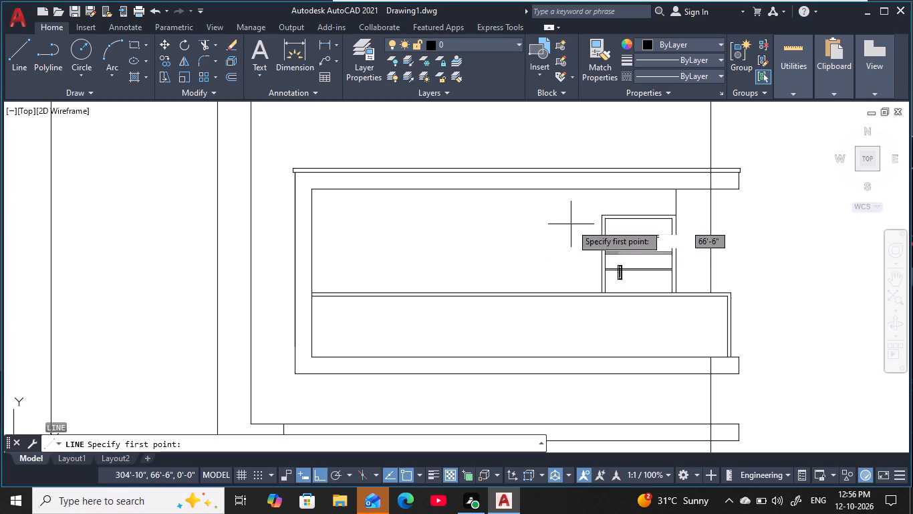
pyautogui.scroll(2, 617, 213)
pyautogui.click(577, 218)
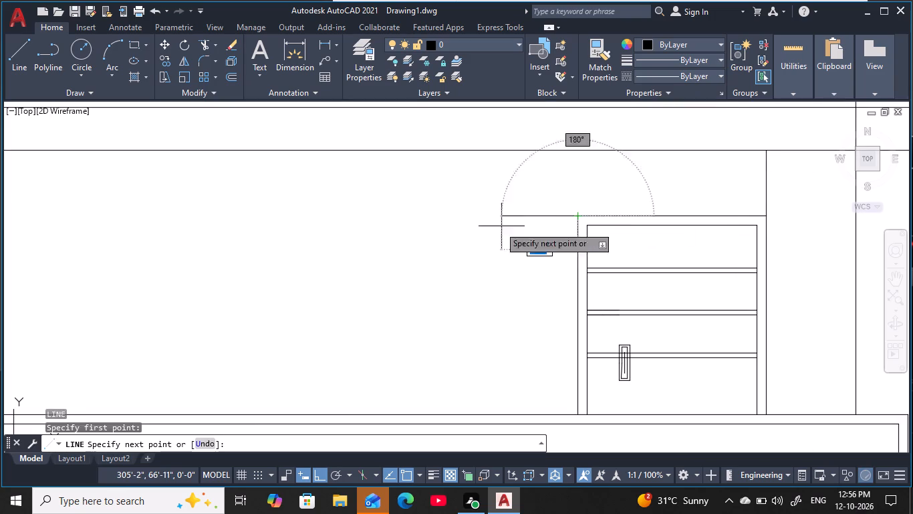
pyautogui.moveTo(394, 227); pyautogui.dragTo(719, 211, button='middle')
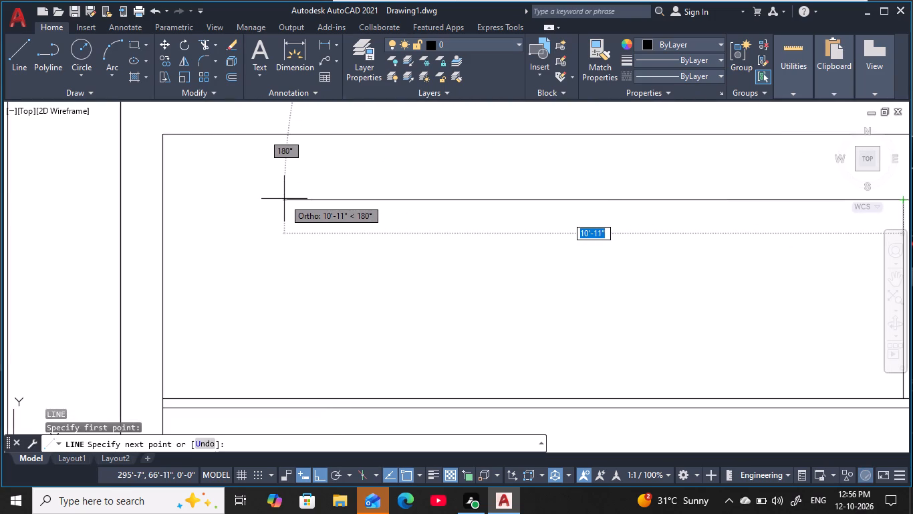
pyautogui.click(326, 197)
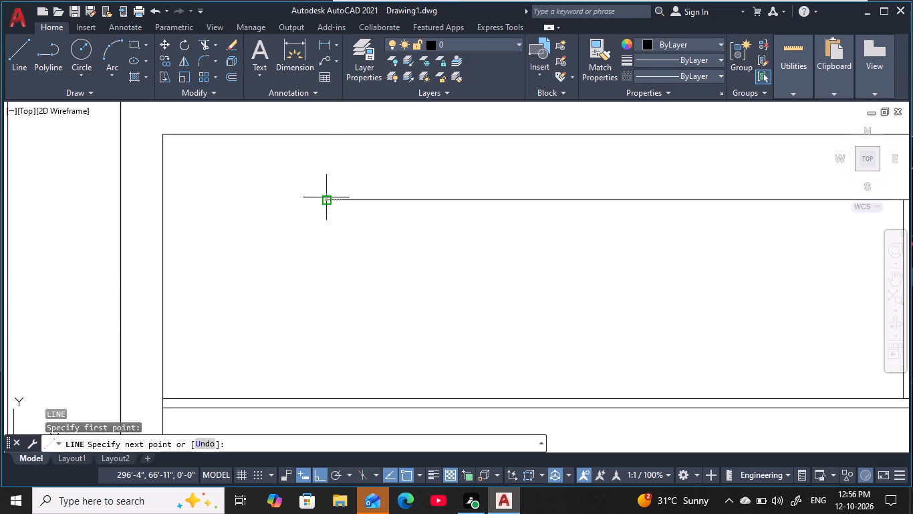
pyautogui.press('Escape')
pyautogui.press('Escape')
pyautogui.scroll(-1, 537, 255)
pyautogui.moveTo(543, 255); pyautogui.dragTo(481, 226, button='middle')
pyautogui.press('Escape')
pyautogui.press('Escape')
pyautogui.press('Escape')
pyautogui.press('Escape')
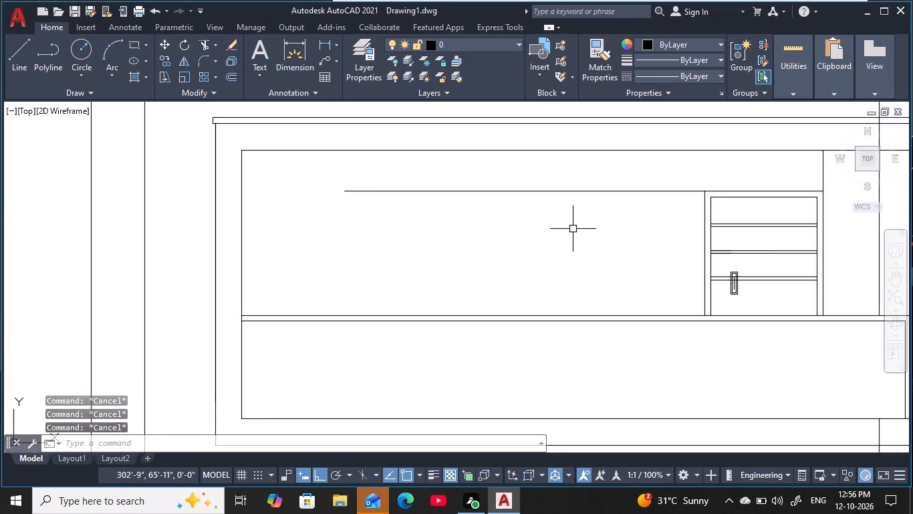
pyautogui.press('Escape')
pyautogui.press('Escape')
pyautogui.press('Escape')
pyautogui.press('Escape')
pyautogui.press('Escape')
pyautogui.press('Escape')
pyautogui.press('Escape')
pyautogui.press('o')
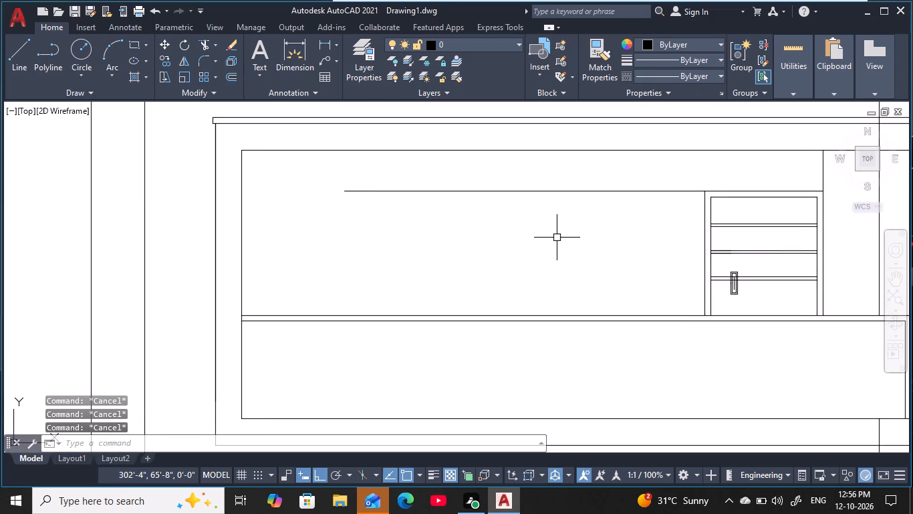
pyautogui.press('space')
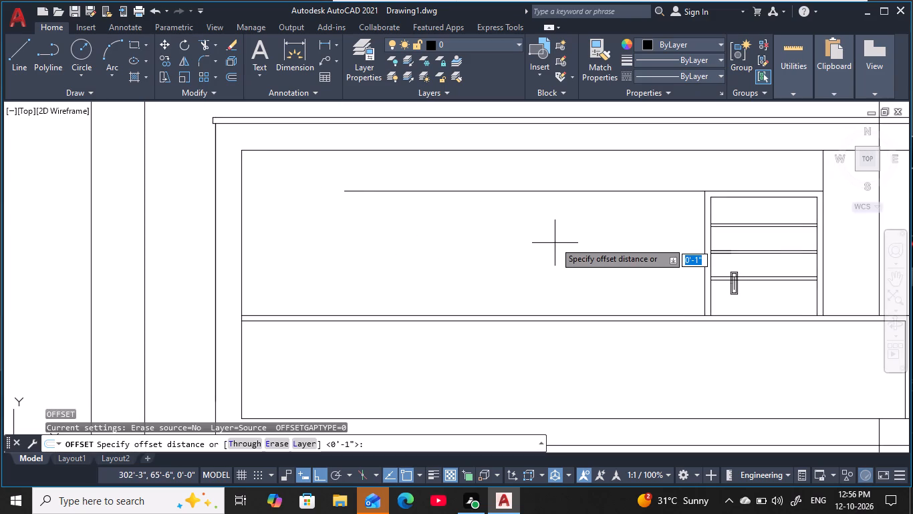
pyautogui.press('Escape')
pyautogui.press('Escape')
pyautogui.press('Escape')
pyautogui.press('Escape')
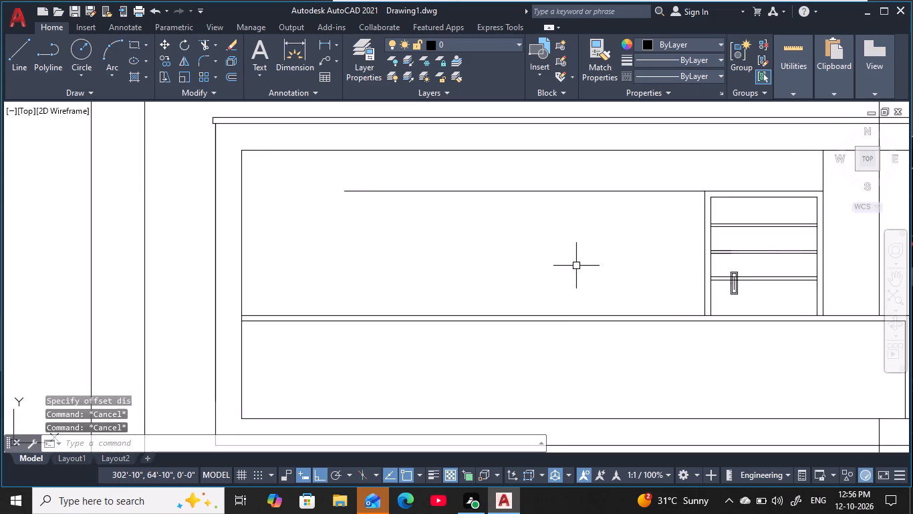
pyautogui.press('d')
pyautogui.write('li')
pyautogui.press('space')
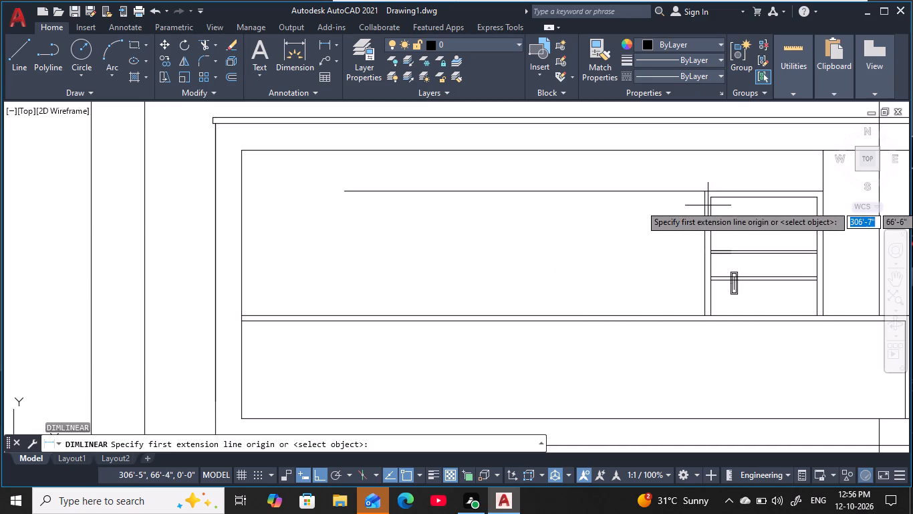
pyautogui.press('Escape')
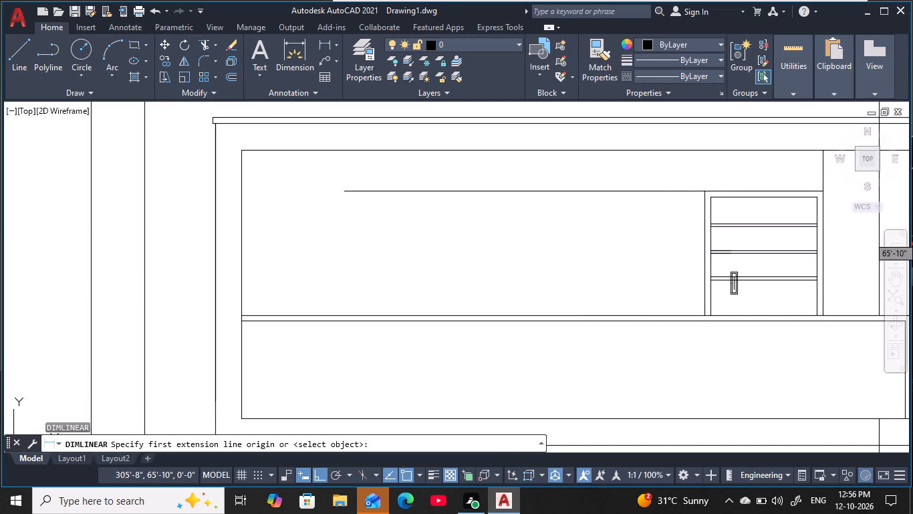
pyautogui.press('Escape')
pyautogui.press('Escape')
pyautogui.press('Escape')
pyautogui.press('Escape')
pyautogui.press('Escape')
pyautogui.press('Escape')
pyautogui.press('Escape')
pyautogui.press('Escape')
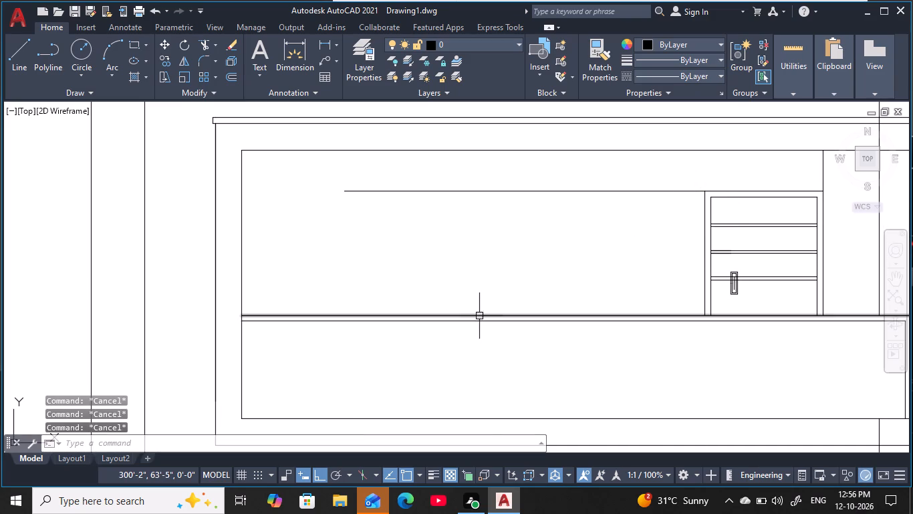
# Draw a vertical line about 3'-5" long from the new horizontal line's left end straight down to the railing's top line.
pyautogui.moveTo(450, 280); pyautogui.dragTo(419, 270, button='middle')
pyautogui.press('Escape')
pyautogui.press('l')
pyautogui.press('space')
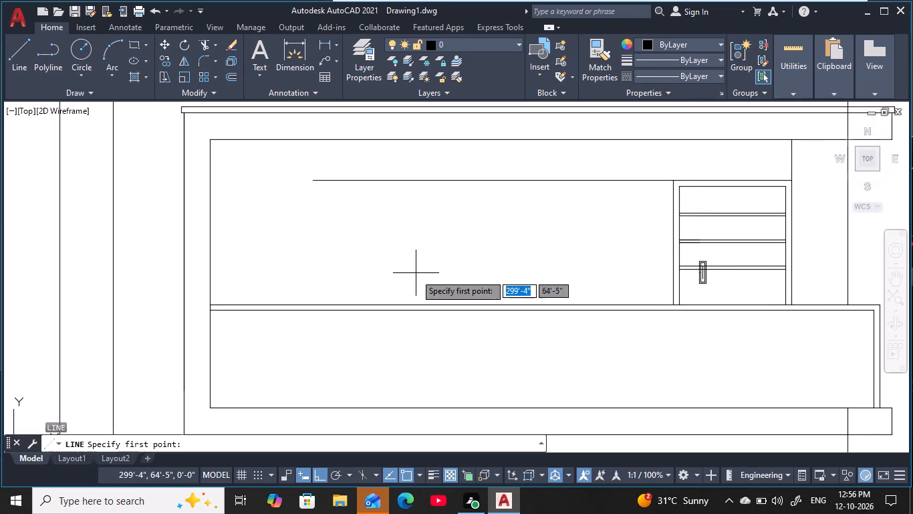
pyautogui.click(313, 183)
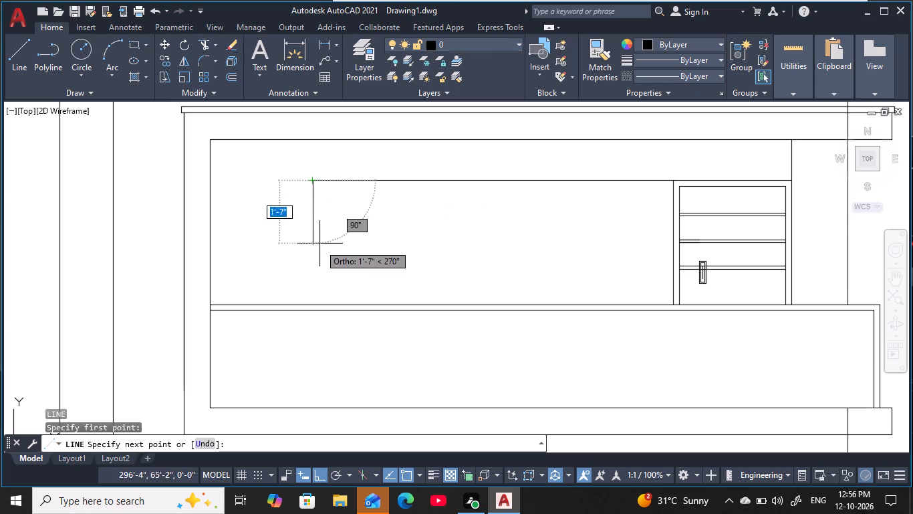
pyautogui.scroll(2, 311, 303)
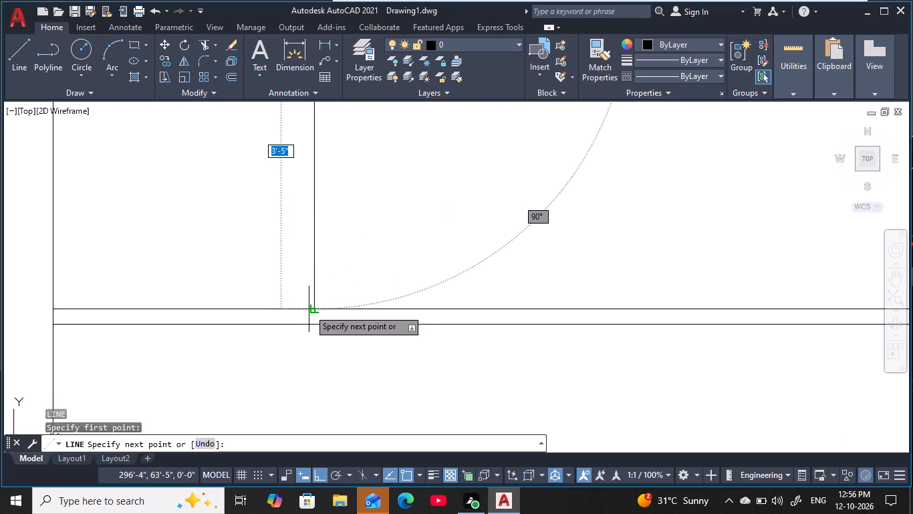
pyautogui.click(313, 306)
pyautogui.press('Escape')
pyautogui.press('Escape')
pyautogui.press('Escape')
pyautogui.scroll(-1, 456, 213)
pyautogui.moveTo(424, 244); pyautogui.dragTo(386, 292, button='middle')
pyautogui.scroll(-1, 424, 244)
pyautogui.press('Escape')
pyautogui.press('Escape')
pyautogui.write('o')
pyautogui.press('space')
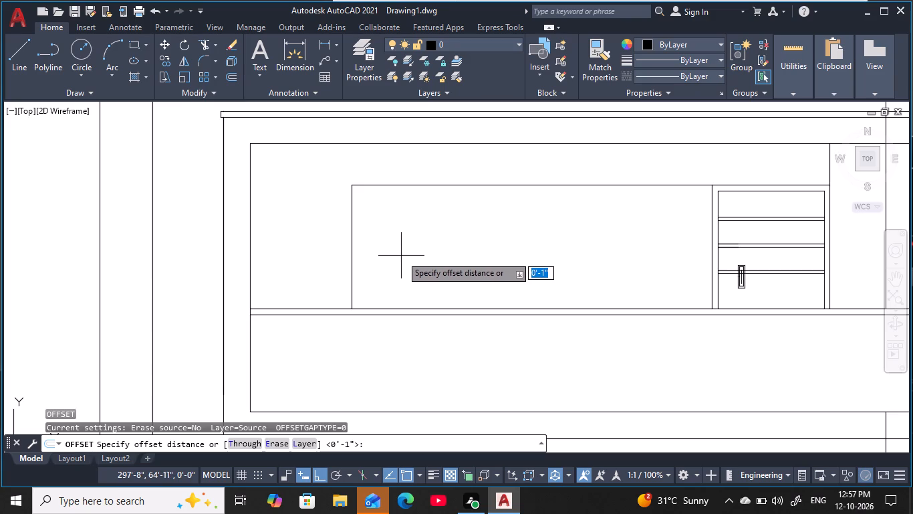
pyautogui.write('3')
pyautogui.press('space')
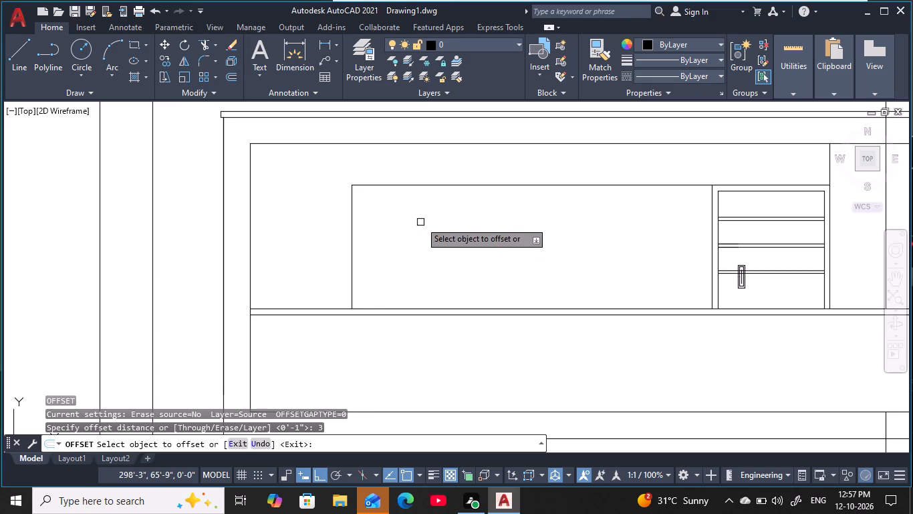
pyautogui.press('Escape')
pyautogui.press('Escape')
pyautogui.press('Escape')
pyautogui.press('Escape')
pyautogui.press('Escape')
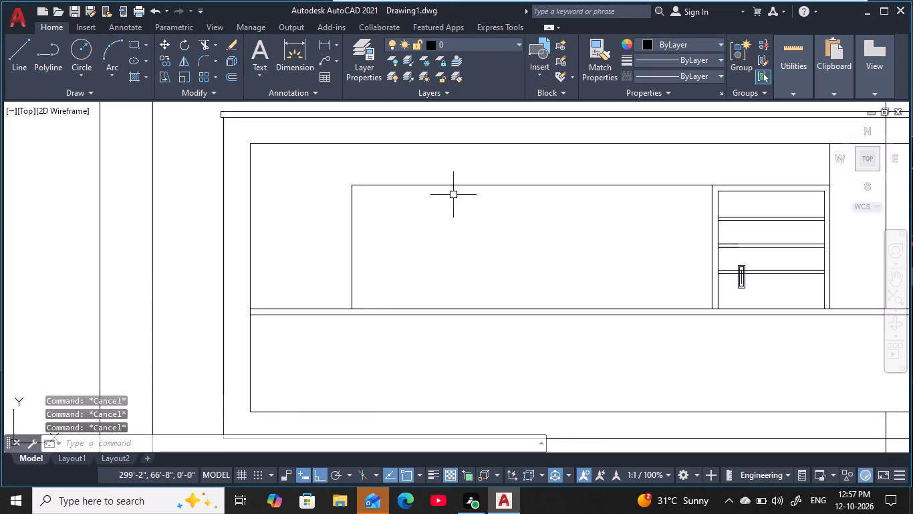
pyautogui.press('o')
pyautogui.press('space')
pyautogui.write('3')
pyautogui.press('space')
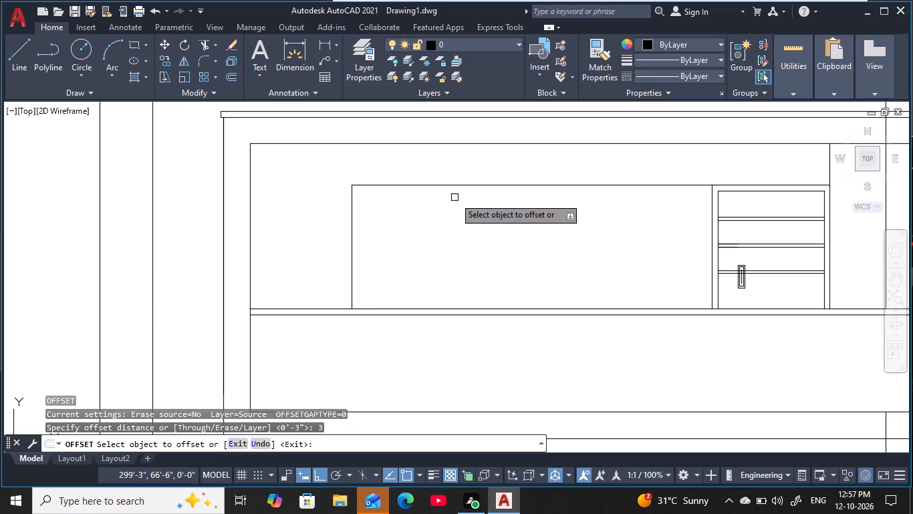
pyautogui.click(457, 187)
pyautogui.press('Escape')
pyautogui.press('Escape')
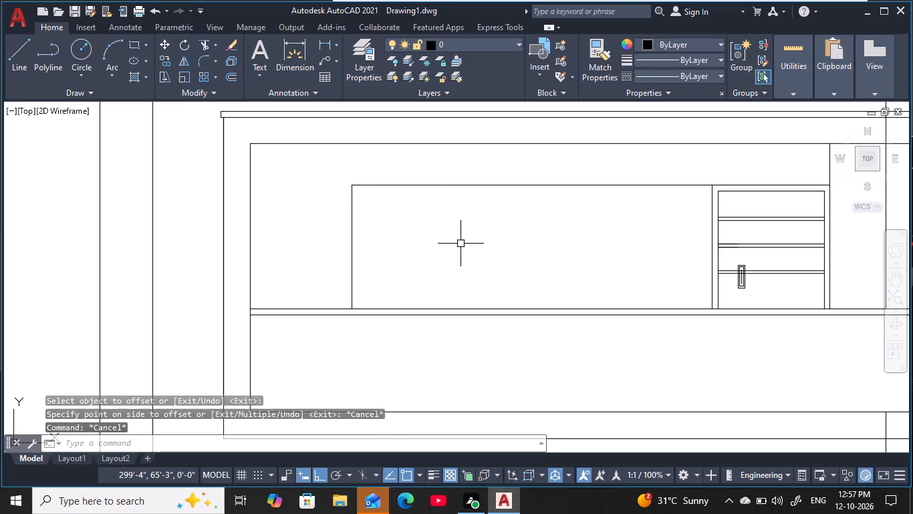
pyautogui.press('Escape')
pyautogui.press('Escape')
# Offset the new opening's top line and left vertical line 2" inward to form its frame.
pyautogui.write('o 2')
pyautogui.press('space')
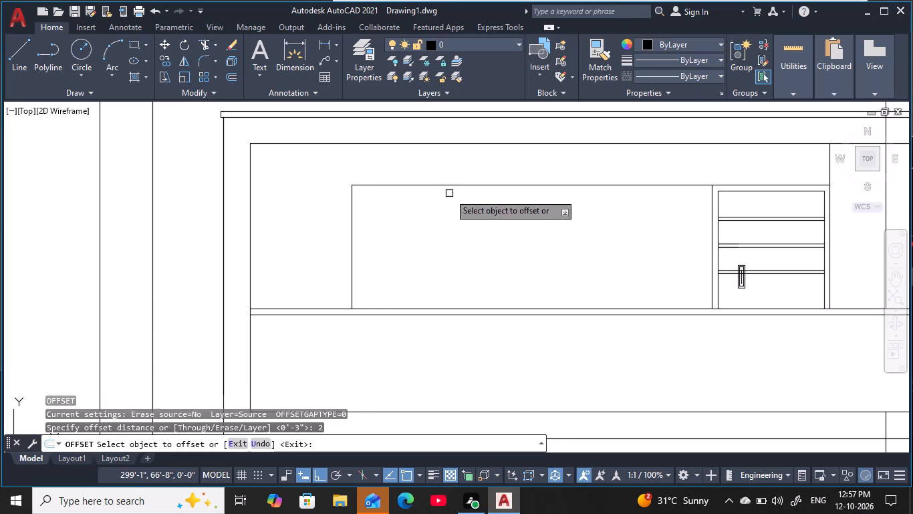
pyautogui.click(449, 187)
pyautogui.click(446, 254)
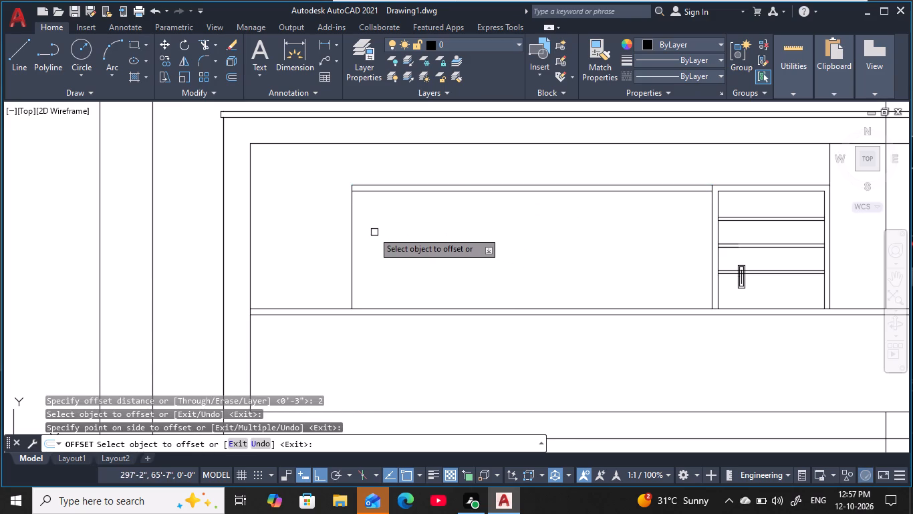
pyautogui.click(352, 233)
pyautogui.click(436, 236)
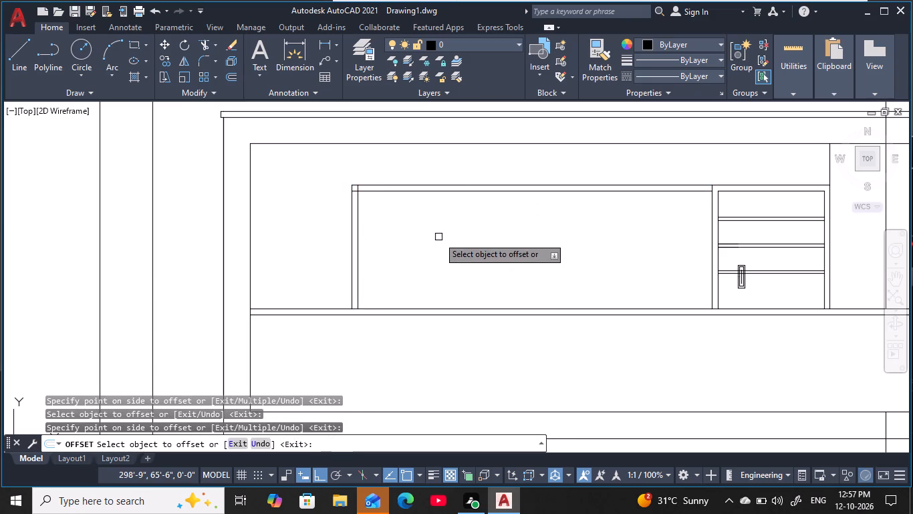
pyautogui.press('Escape')
pyautogui.press('Escape')
pyautogui.press('Escape')
pyautogui.press('Escape')
pyautogui.press('Escape')
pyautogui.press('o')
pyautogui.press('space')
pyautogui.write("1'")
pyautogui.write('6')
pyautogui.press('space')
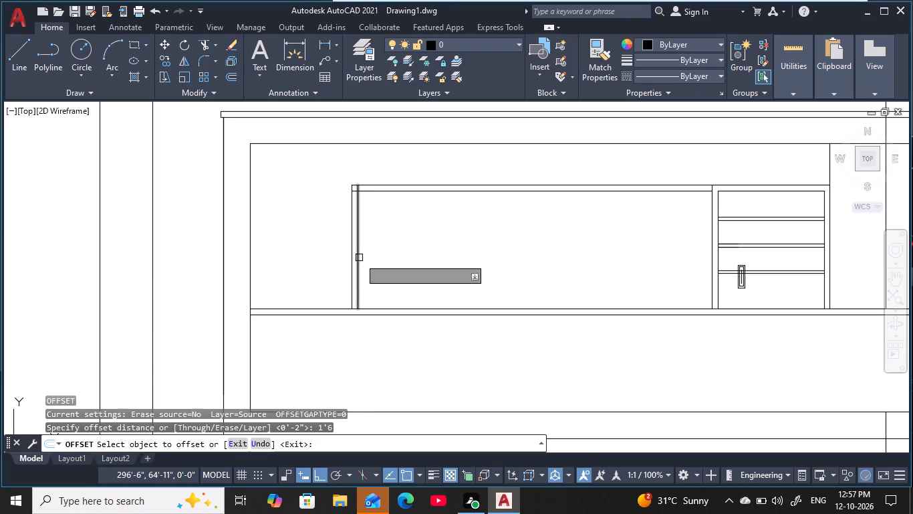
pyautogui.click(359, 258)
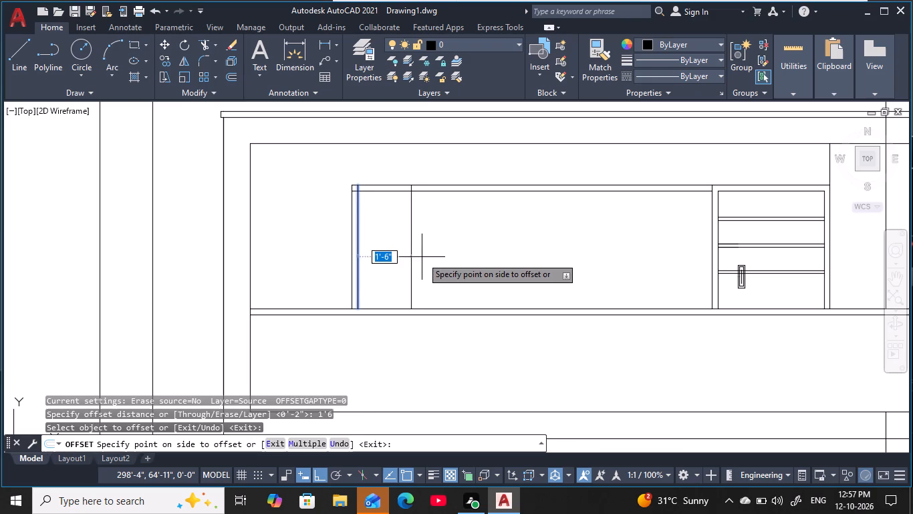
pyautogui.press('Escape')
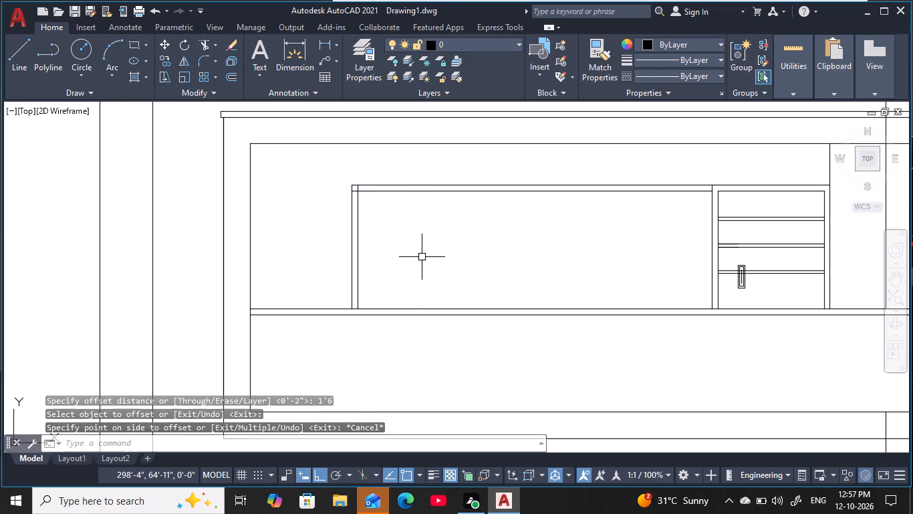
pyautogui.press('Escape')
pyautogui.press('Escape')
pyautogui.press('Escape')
# Offset the frame's inner left vertical line 1' to the right to mark the first panel division.
pyautogui.write('o')
pyautogui.press('space')
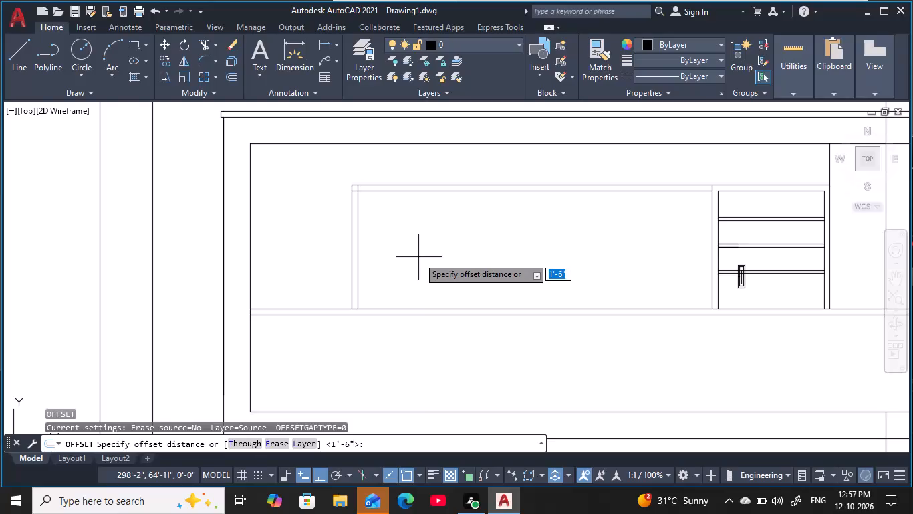
pyautogui.press('1')
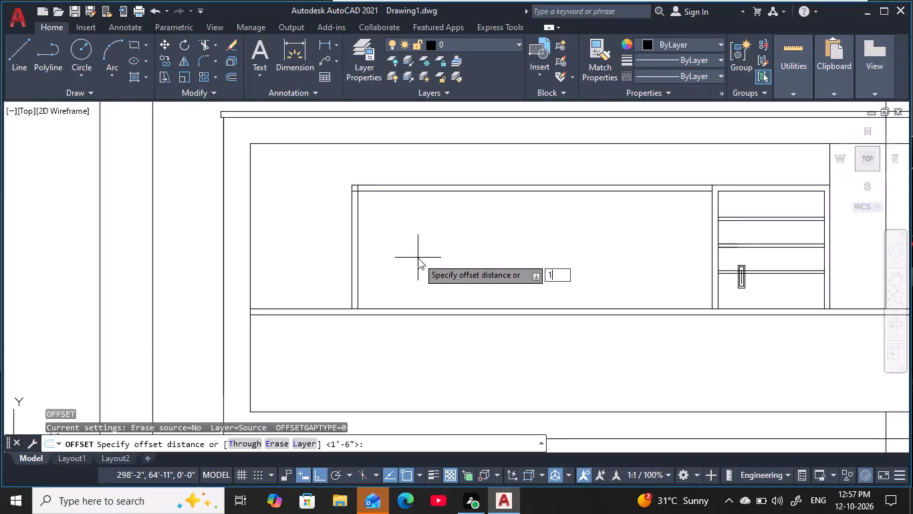
pyautogui.write("'")
pyautogui.press('space')
pyautogui.click(360, 261)
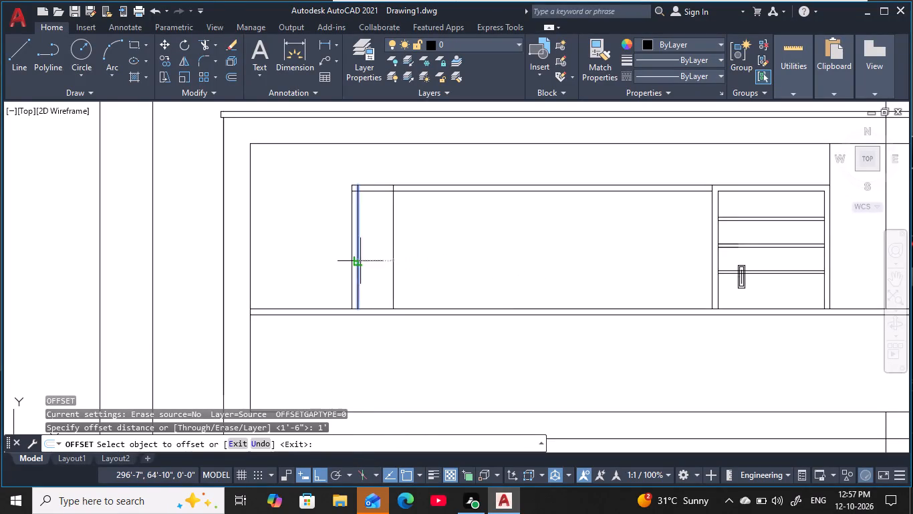
pyautogui.click(446, 250)
pyautogui.press('Escape')
pyautogui.press('Escape')
pyautogui.press('Escape')
pyautogui.press('Escape')
pyautogui.press('Escape')
# Offset the first panel division line 2" to the right to form a mullion.
pyautogui.write('o')
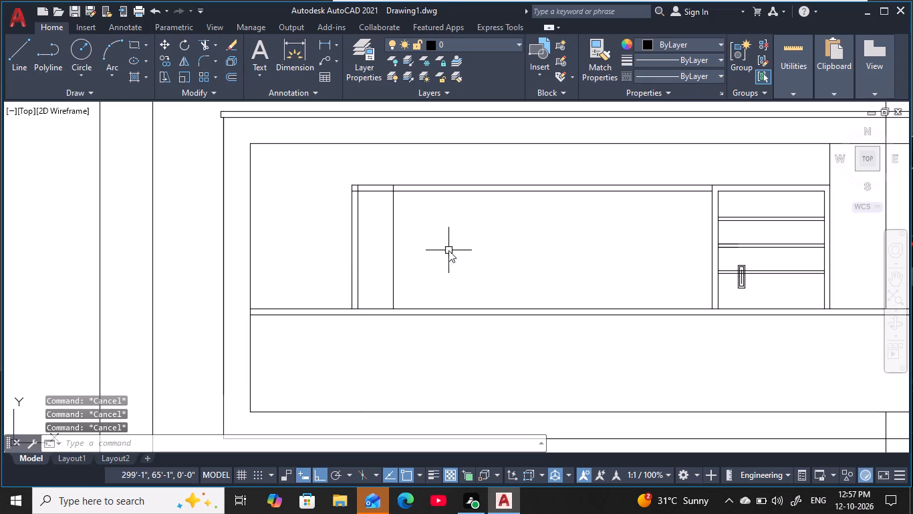
pyautogui.press('space')
pyautogui.write('2')
pyautogui.press('space')
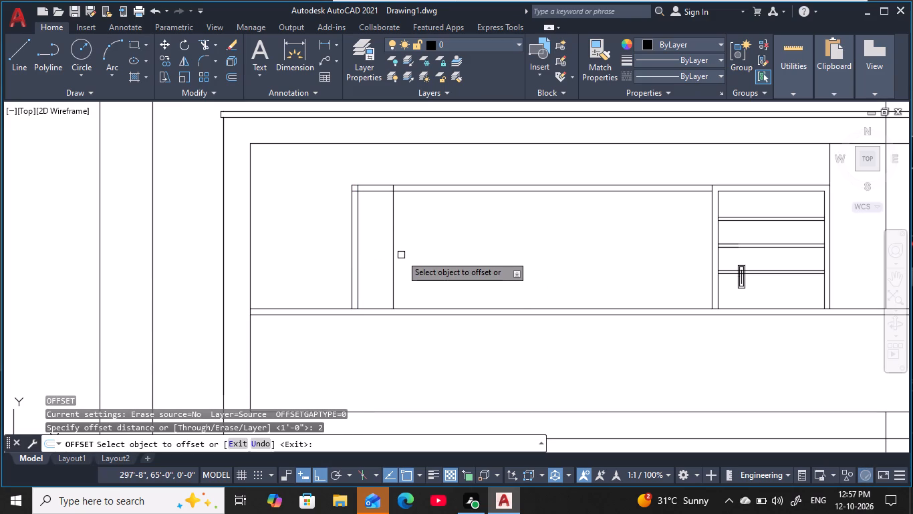
pyautogui.click(396, 266)
pyautogui.click(427, 269)
pyautogui.press('Escape')
pyautogui.press('Escape')
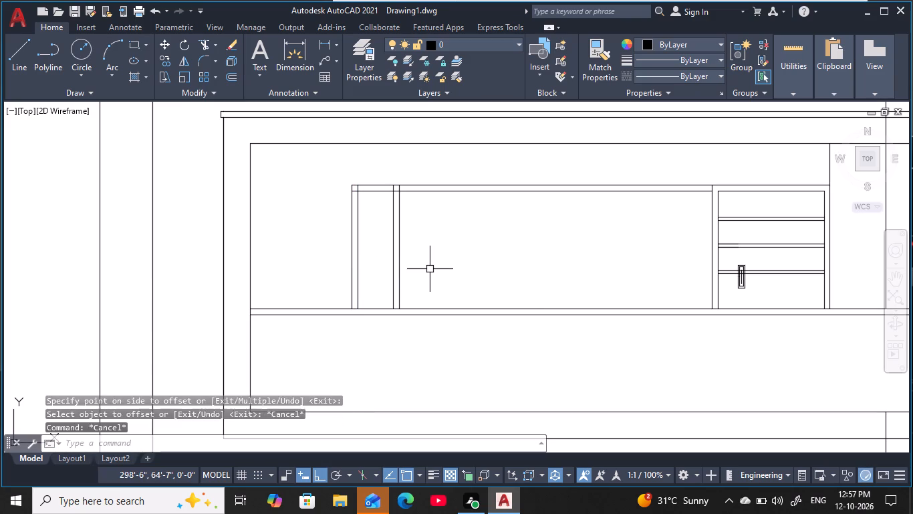
pyautogui.press('Escape')
pyautogui.press('Escape')
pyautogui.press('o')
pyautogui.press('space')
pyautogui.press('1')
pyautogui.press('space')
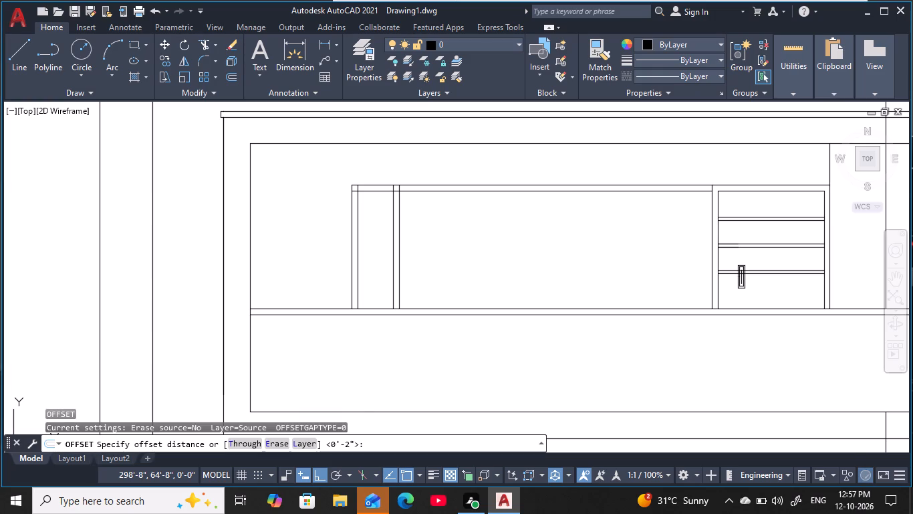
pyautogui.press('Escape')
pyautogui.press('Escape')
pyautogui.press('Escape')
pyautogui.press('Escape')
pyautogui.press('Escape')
# Offset the mullion's right-hand line 1' to the right to mark the second panel division.
pyautogui.write('o 1')
pyautogui.press("'")
pyautogui.press('space')
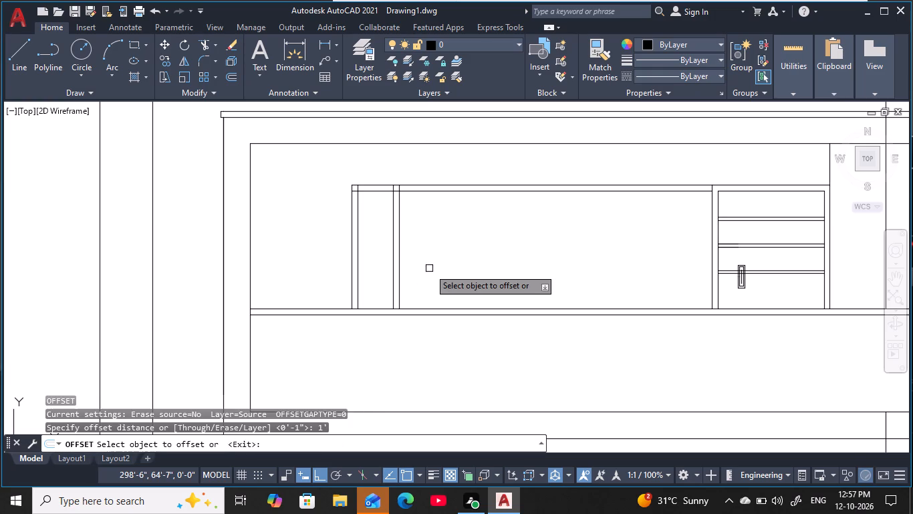
pyautogui.click(399, 276)
pyautogui.click(488, 260)
pyautogui.press('Escape')
pyautogui.press('Escape')
pyautogui.press('Escape')
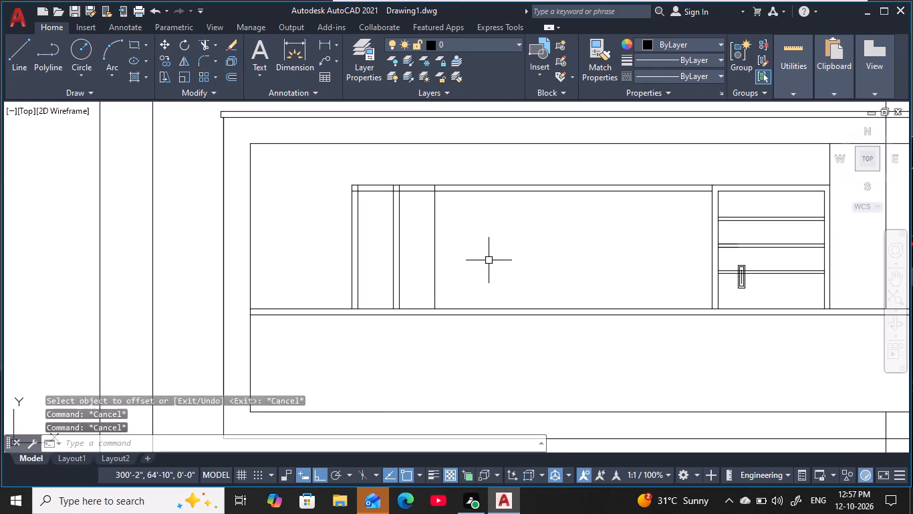
# Offset the second panel division line 2" to the right to form the second mullion.
pyautogui.press('Escape')
pyautogui.press('o')
pyautogui.press('space')
pyautogui.write('1')
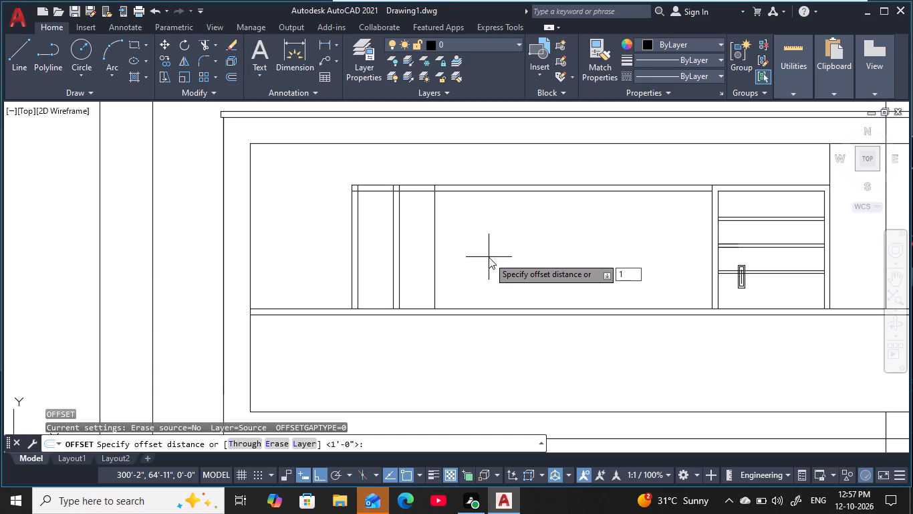
pyautogui.press('BackSpace')
pyautogui.write('2')
pyautogui.press('space')
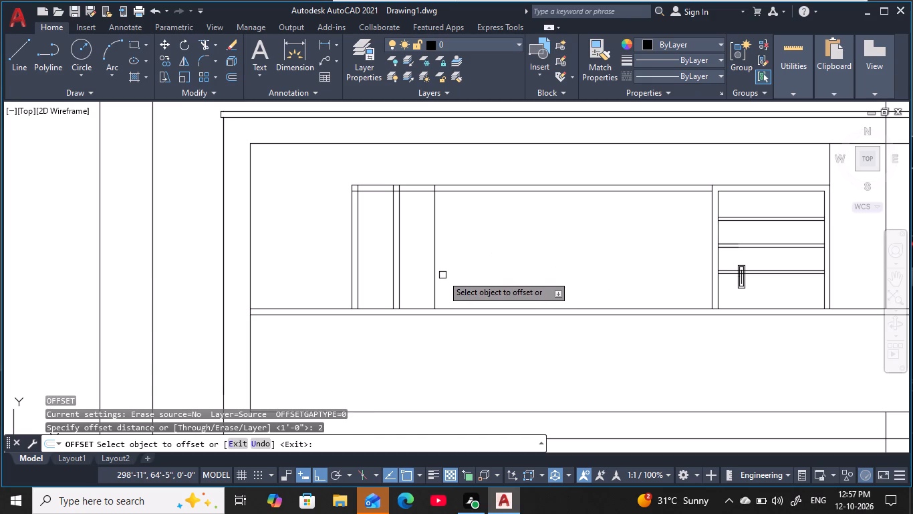
pyautogui.click(434, 278)
pyautogui.click(469, 271)
pyautogui.press('Escape')
pyautogui.press('Escape')
pyautogui.press('Escape')
pyautogui.press('Escape')
pyautogui.press('Escape')
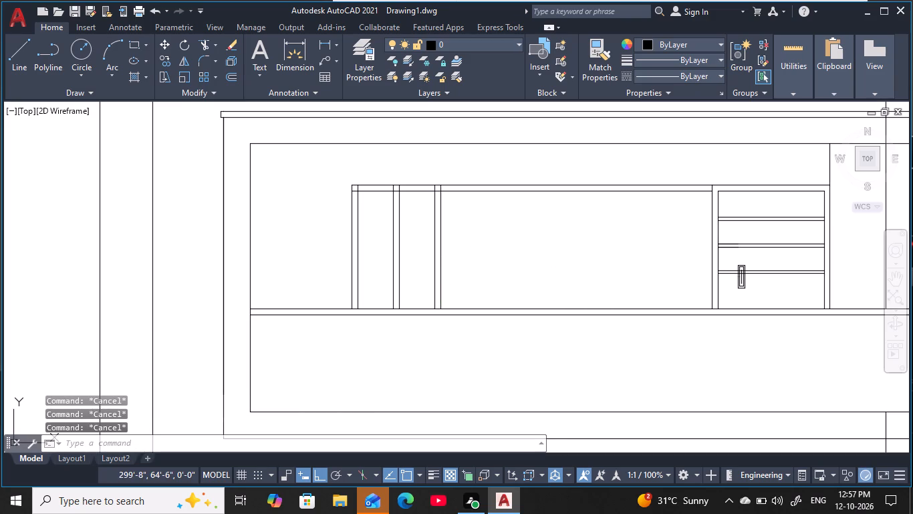
pyautogui.press('Escape')
pyautogui.press('Escape')
pyautogui.press('Escape')
pyautogui.press('Escape')
pyautogui.press('Escape')
pyautogui.press('Escape')
pyautogui.press('Escape')
pyautogui.press('Escape')
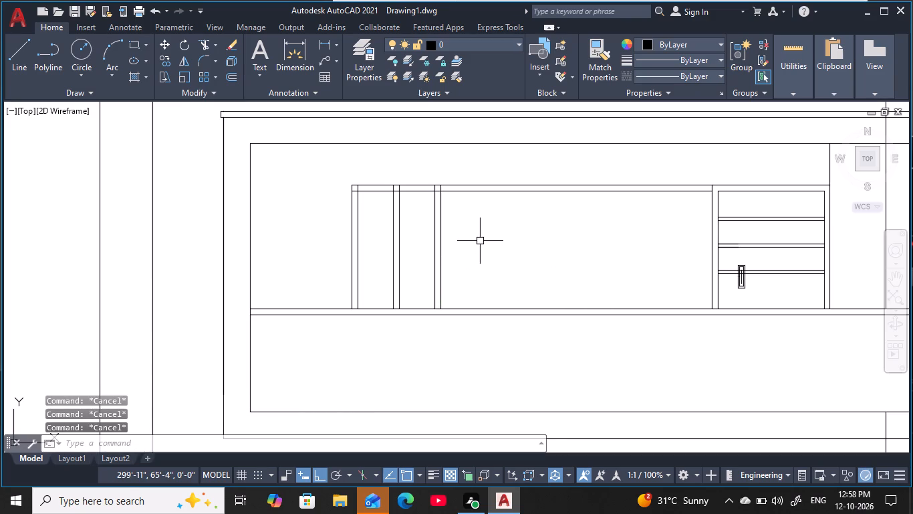
pyautogui.press('Escape')
pyautogui.press('Escape')
# Offset the second mullion's right-hand line 1' to the right to mark the end of the third panel.
pyautogui.press('o')
pyautogui.press('space')
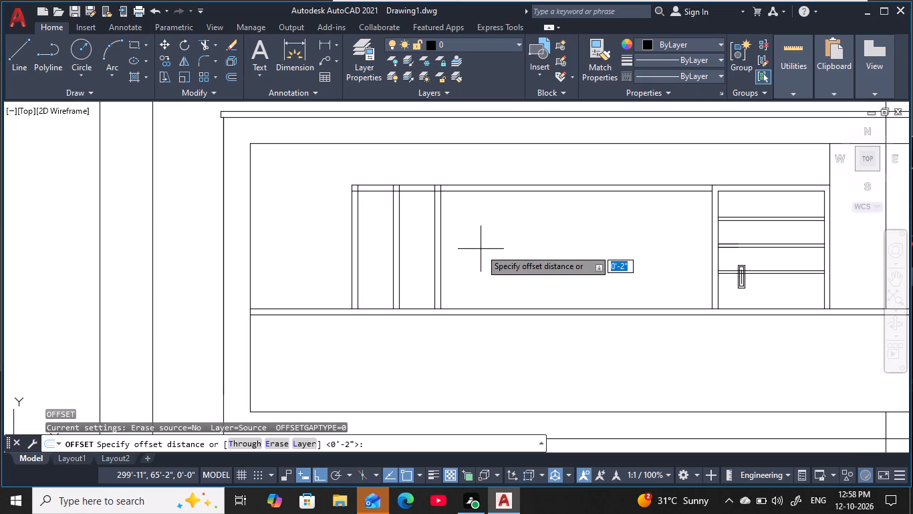
pyautogui.press('1')
pyautogui.press("'")
pyautogui.press('space')
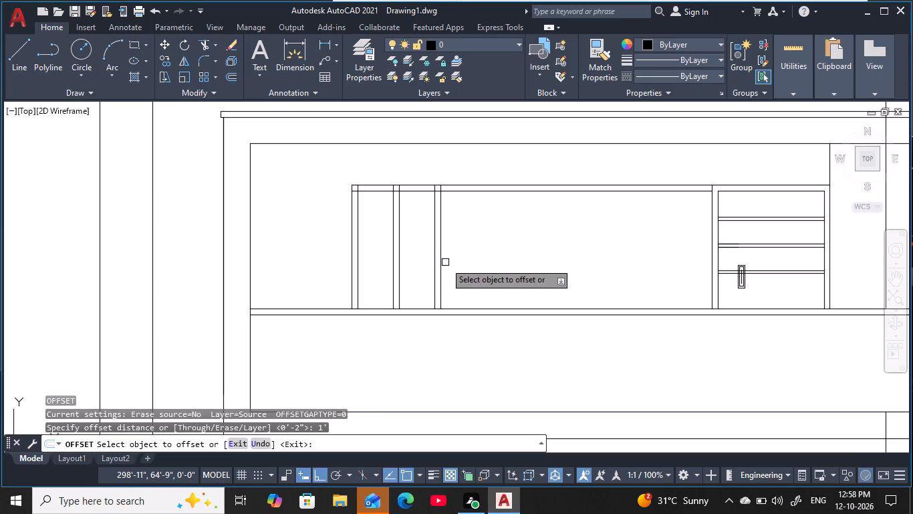
pyautogui.click(442, 268)
pyautogui.click(492, 266)
pyautogui.press('Escape')
pyautogui.press('Escape')
pyautogui.press('Escape')
pyautogui.press('Escape')
# Offset the third panel's end line 2" to the right to form the frame's closing side.
pyautogui.press('o')
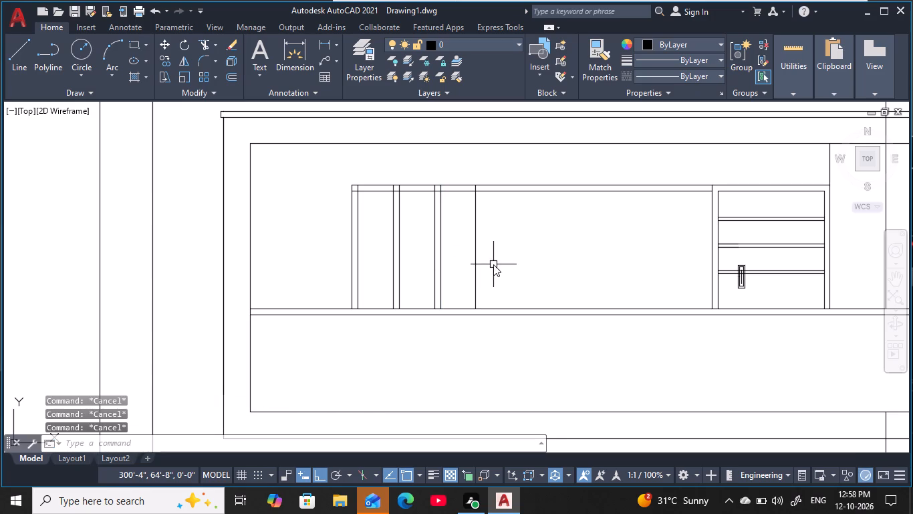
pyautogui.press('space')
pyautogui.press('2')
pyautogui.press('space')
pyautogui.click(473, 275)
pyautogui.click(513, 274)
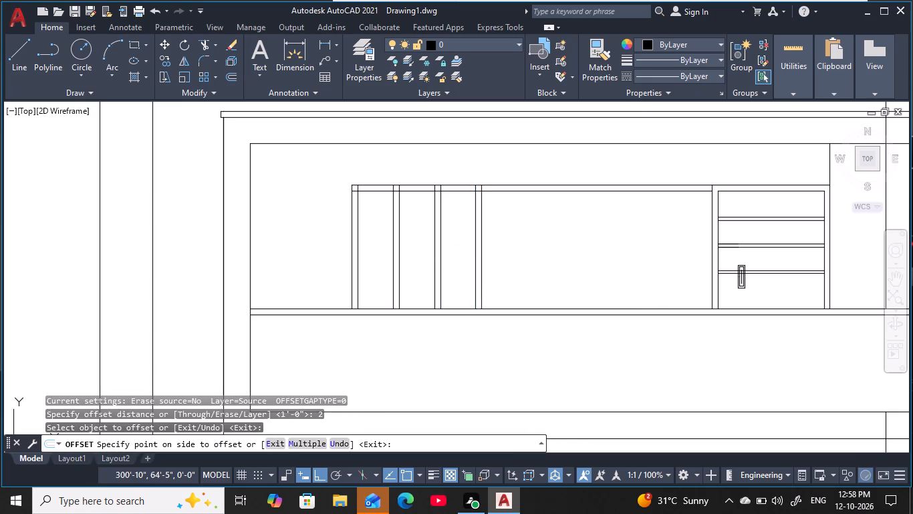
pyautogui.press('Escape')
pyautogui.press('Escape')
pyautogui.press('Escape')
pyautogui.press('Escape')
pyautogui.moveTo(511, 258); pyautogui.dragTo(493, 288, button='middle')
pyautogui.press('Escape')
pyautogui.press('Escape')
pyautogui.press('Escape')
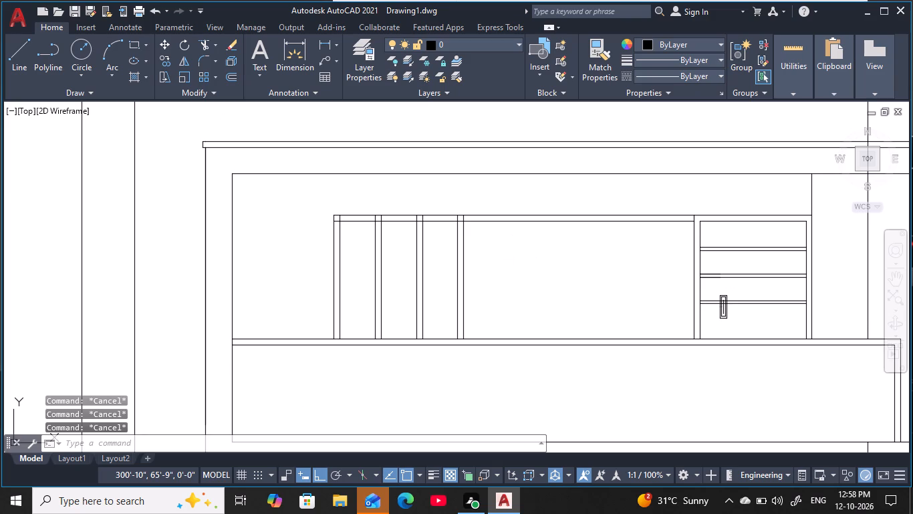
# Trim away both horizontal top lines between the three-panel frame and the door frame.
pyautogui.write('tr')
pyautogui.press('space')
pyautogui.click(499, 248)
pyautogui.click(497, 202)
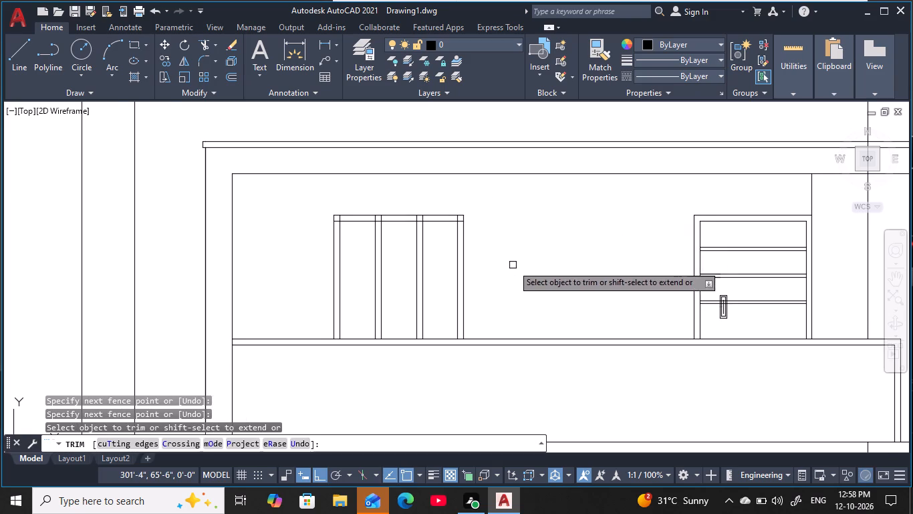
# Trim the overlapping lines at the panel frame's upper left corner and at the top of the first mullion.
pyautogui.moveTo(512, 266); pyautogui.dragTo(547, 258, button='middle')
pyautogui.scroll(2, 412, 223)
pyautogui.moveTo(373, 223); pyautogui.dragTo(444, 242, button='middle')
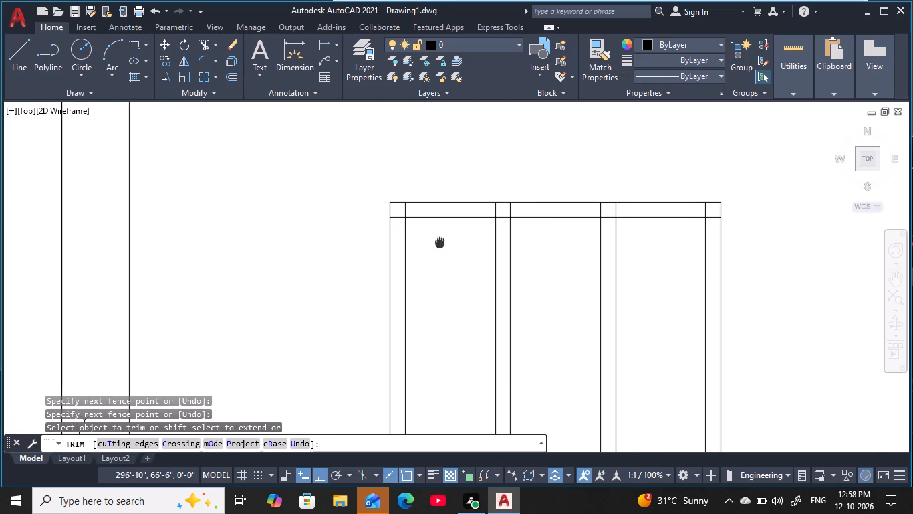
pyautogui.moveTo(444, 242); pyautogui.dragTo(450, 244, button='middle')
pyautogui.scroll(1, 450, 244)
pyautogui.click(402, 197)
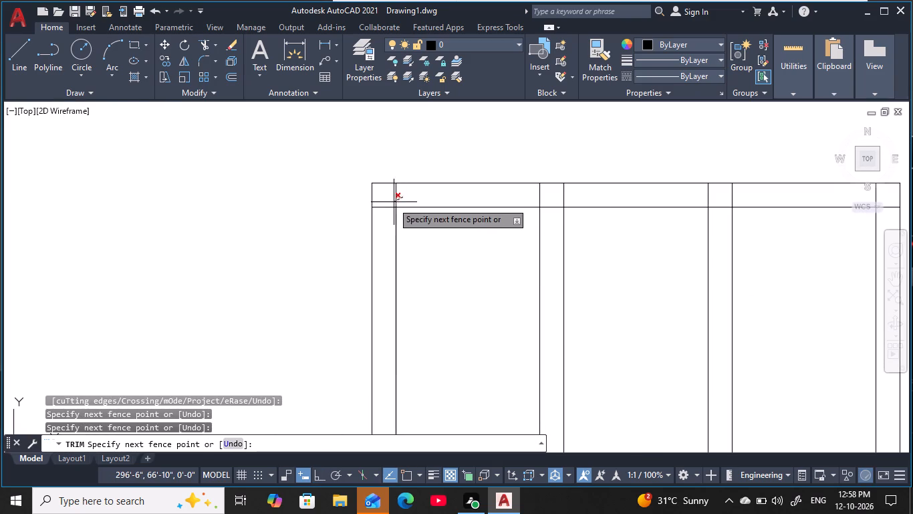
pyautogui.click(380, 210)
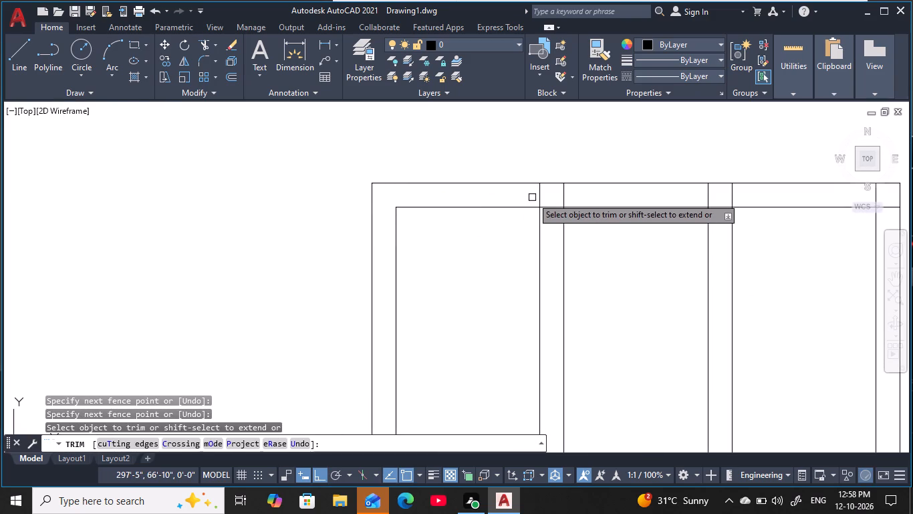
pyautogui.click(532, 197)
pyautogui.click(551, 201)
pyautogui.click(551, 203)
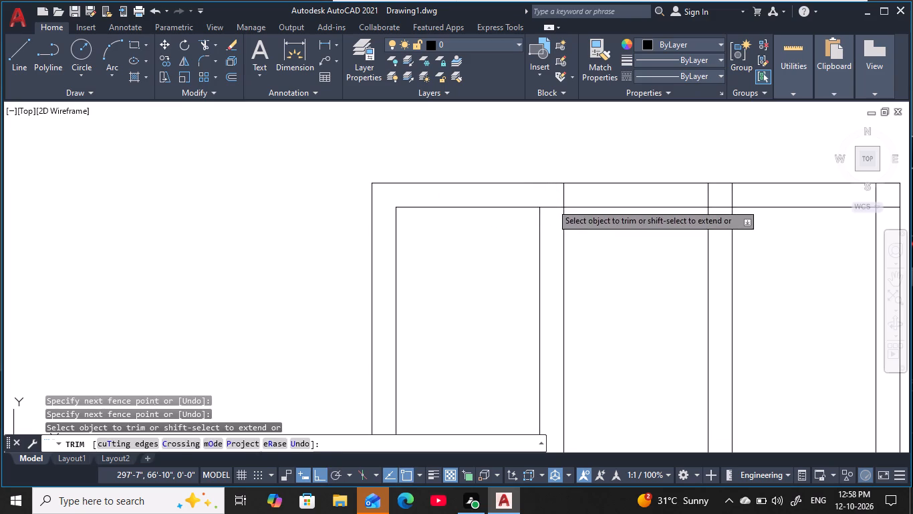
pyautogui.click(554, 223)
pyautogui.click(549, 203)
pyautogui.click(570, 198)
# Trim the overlapping lines at the top of the second mullion and at the panel frame's upper right corner.
pyautogui.scroll(-1, 651, 247)
pyautogui.moveTo(651, 248); pyautogui.dragTo(588, 248, button='middle')
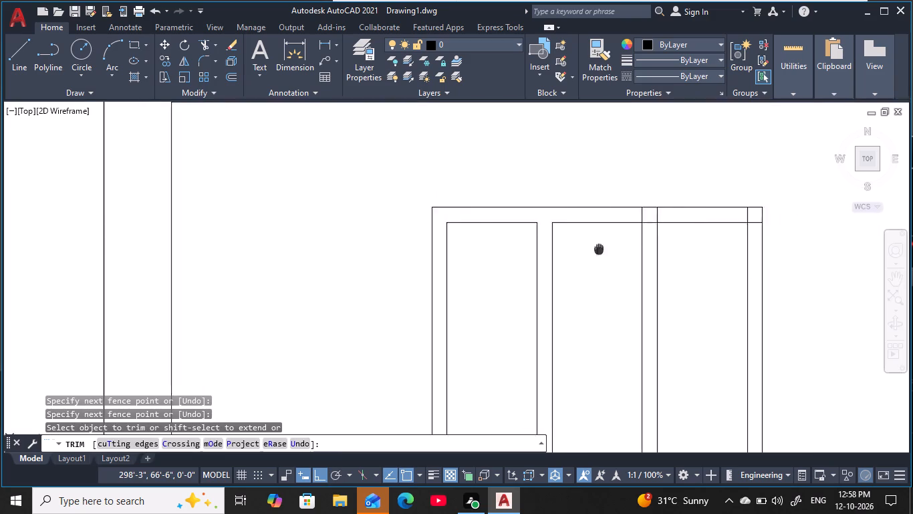
pyautogui.moveTo(588, 248); pyautogui.dragTo(531, 247, button='middle')
pyautogui.scroll(3, 573, 218)
pyautogui.click(525, 211)
pyautogui.click(657, 213)
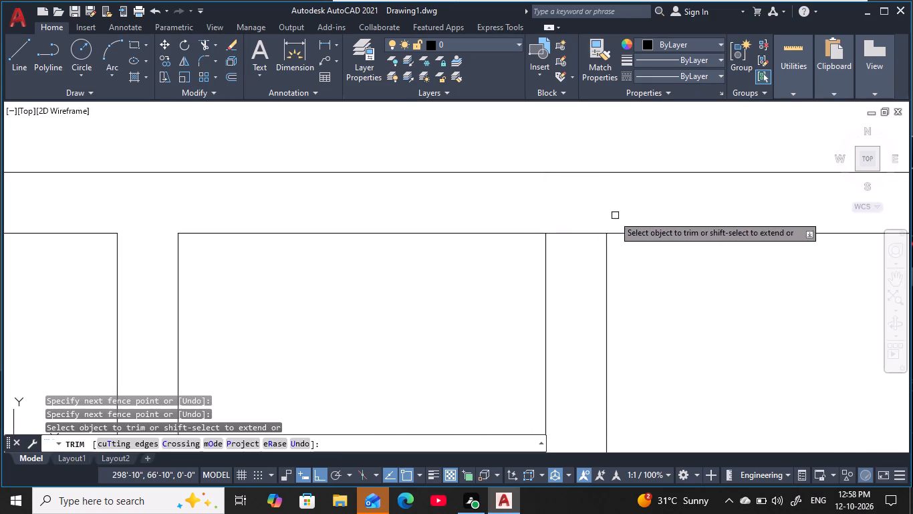
pyautogui.click(592, 211)
pyautogui.moveTo(571, 266); pyautogui.dragTo(569, 272)
pyautogui.scroll(-4, 634, 302)
pyautogui.moveTo(646, 308); pyautogui.dragTo(546, 260, button='middle')
pyautogui.scroll(2, 598, 248)
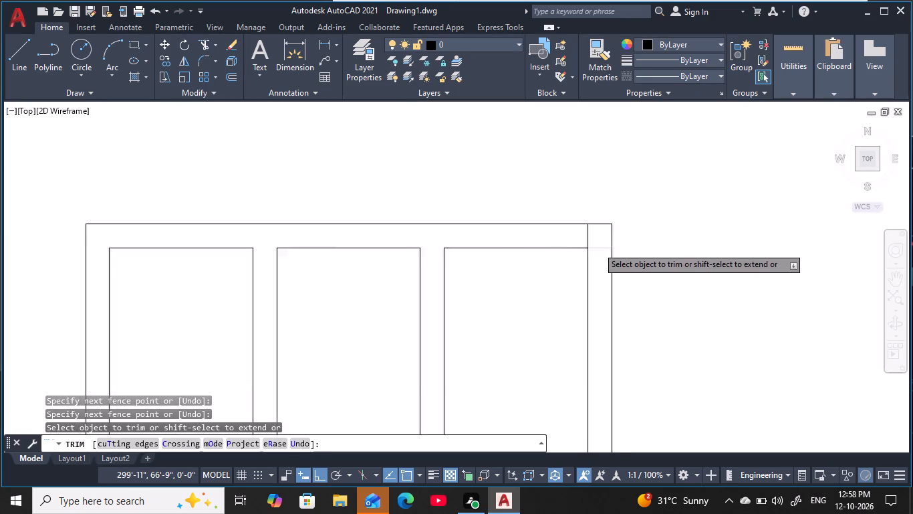
pyautogui.scroll(2, 598, 247)
pyautogui.click(554, 224)
pyautogui.click(607, 274)
pyautogui.scroll(-2, 595, 286)
pyautogui.moveTo(595, 277); pyautogui.dragTo(625, 152, button='middle')
pyautogui.scroll(-1, 624, 153)
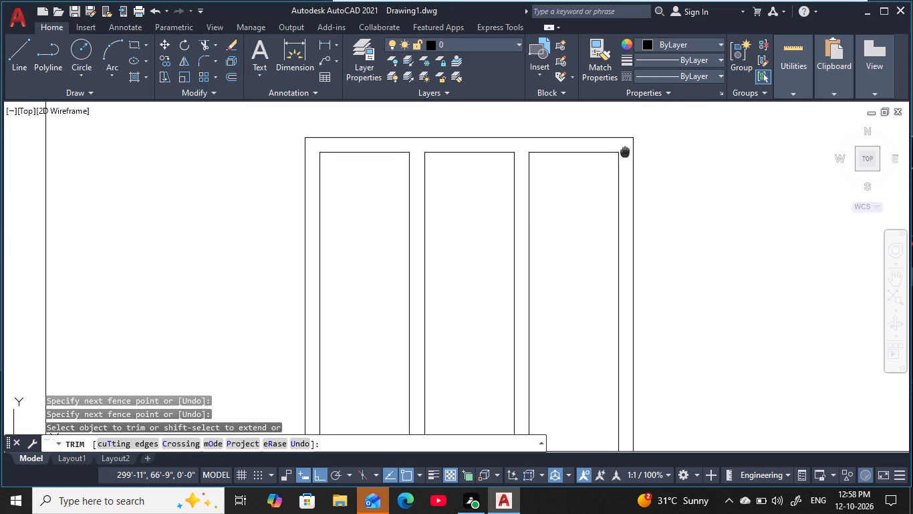
pyautogui.scroll(-2, 553, 375)
pyautogui.moveTo(549, 357); pyautogui.dragTo(535, 245, button='middle')
pyautogui.scroll(2, 562, 293)
pyautogui.scroll(-1, 537, 273)
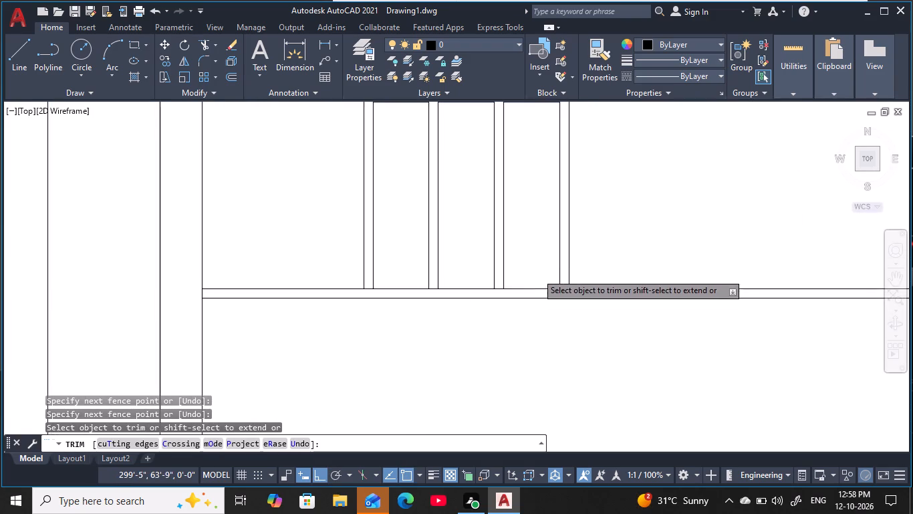
pyautogui.moveTo(531, 264); pyautogui.dragTo(490, 348, button='middle')
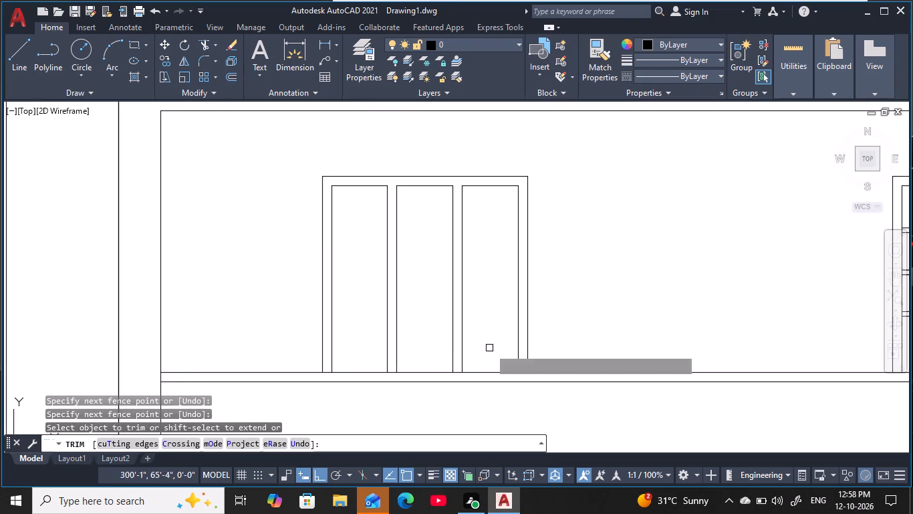
pyautogui.press('Escape')
pyautogui.press('Escape')
pyautogui.press('Escape')
# With ortho off, draw a diagonal lever line about 3" long from the door handle's centre line midpoint, down past the handle plate's right edge.
pyautogui.scroll(-3, 640, 325)
pyautogui.moveTo(598, 313); pyautogui.dragTo(511, 288, button='middle')
pyautogui.moveTo(577, 295); pyautogui.dragTo(541, 277, button='middle')
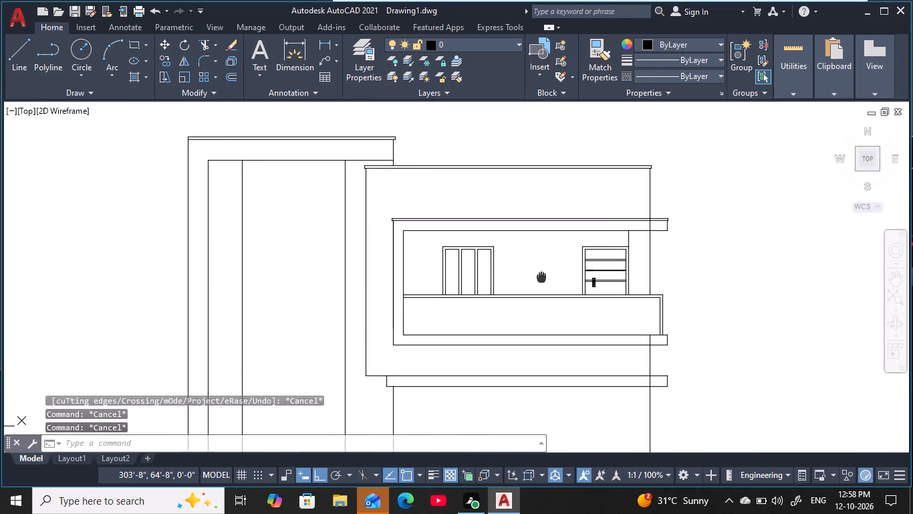
pyautogui.moveTo(541, 277); pyautogui.dragTo(524, 270, button='middle')
pyautogui.press('Escape')
pyautogui.press('Escape')
pyautogui.press('Escape')
pyautogui.press('Escape')
pyautogui.press('Escape')
pyautogui.scroll(2, 545, 276)
pyautogui.moveTo(545, 276); pyautogui.dragTo(532, 268, button='middle')
pyautogui.press('Escape')
pyautogui.press('Escape')
pyautogui.press('Escape')
pyautogui.press('Escape')
pyautogui.press('Escape')
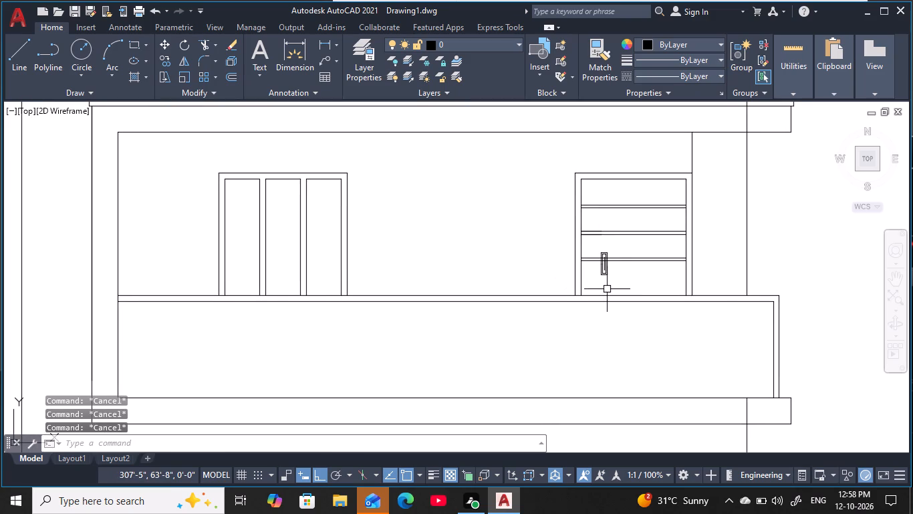
pyautogui.press('Escape')
pyautogui.press('Escape')
pyautogui.scroll(3, 609, 274)
pyautogui.press('Escape')
pyautogui.press('Escape')
pyautogui.press('Escape')
pyautogui.press('Escape')
pyautogui.press('Escape')
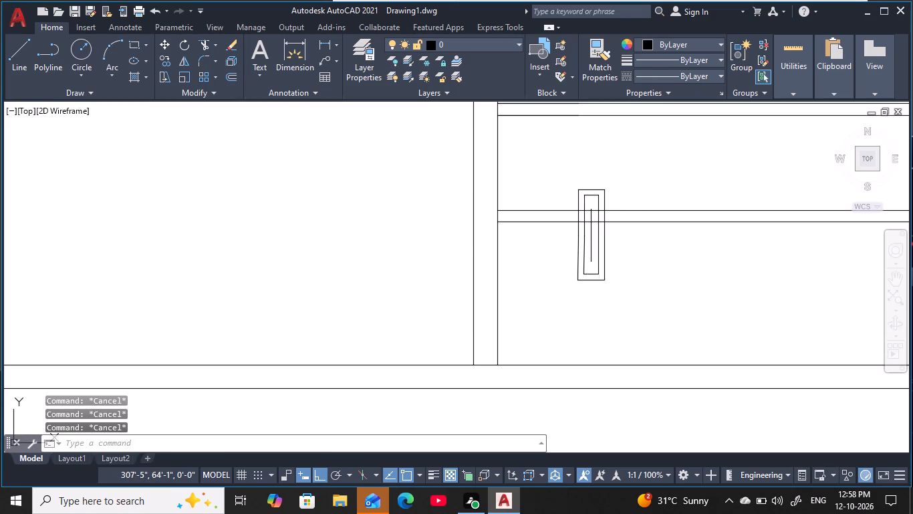
pyautogui.press('Escape')
pyautogui.press('Escape')
pyautogui.write('l')
pyautogui.press('space')
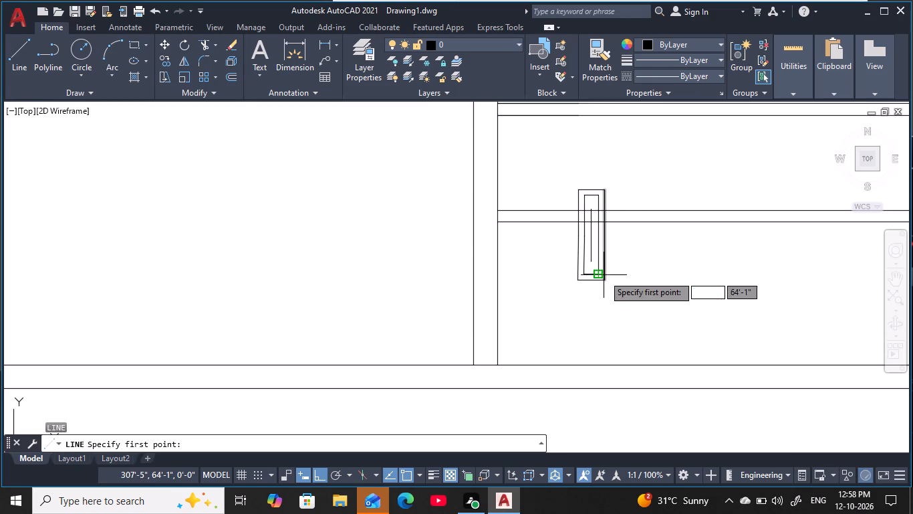
pyautogui.press('F8')
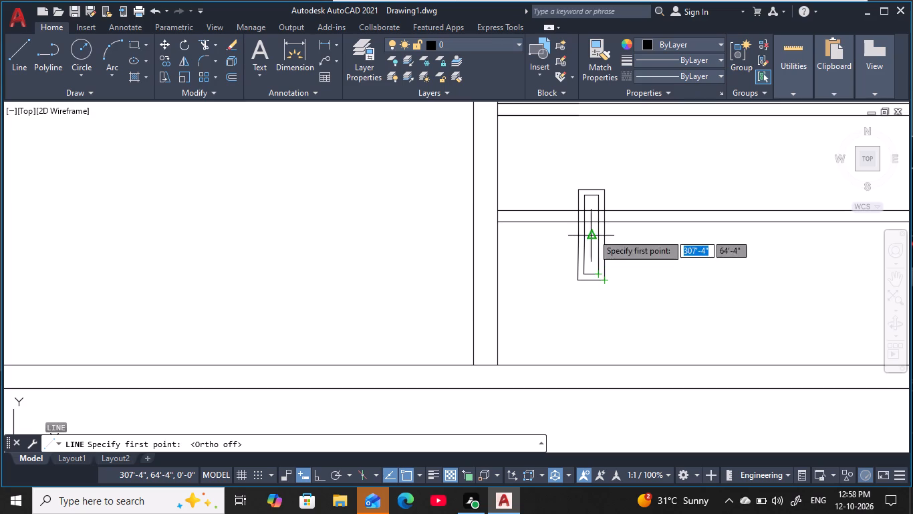
pyautogui.click(592, 239)
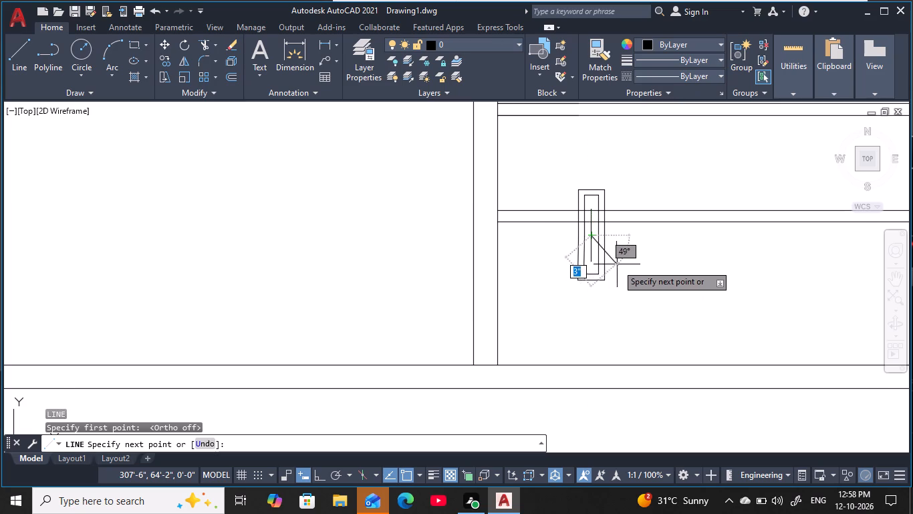
pyautogui.click(620, 263)
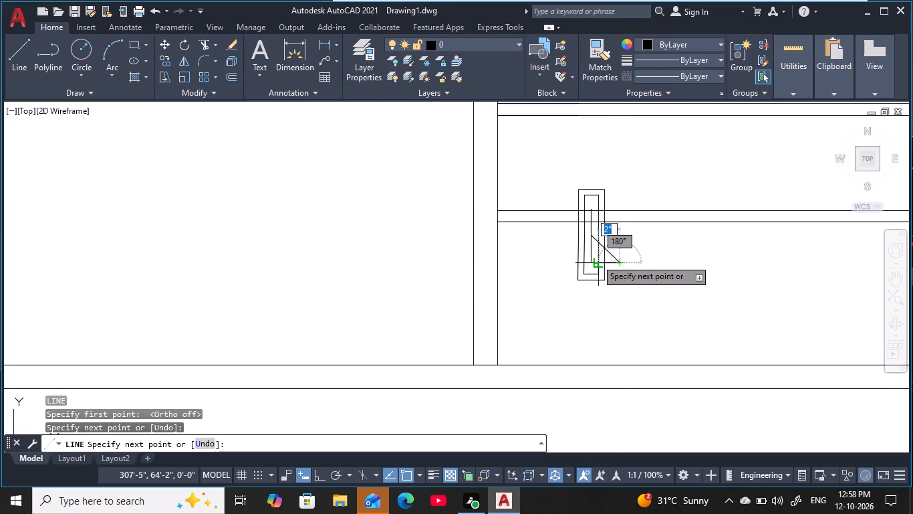
pyautogui.click(613, 269)
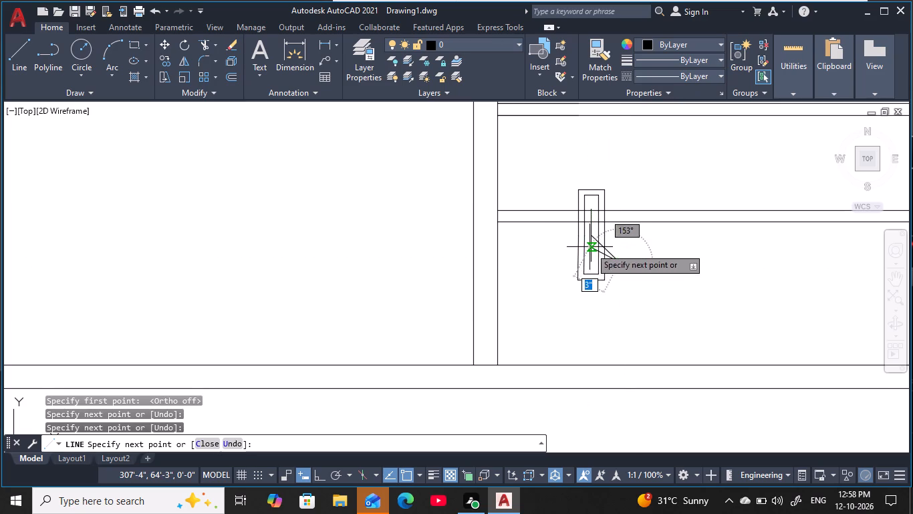
pyautogui.click(592, 246)
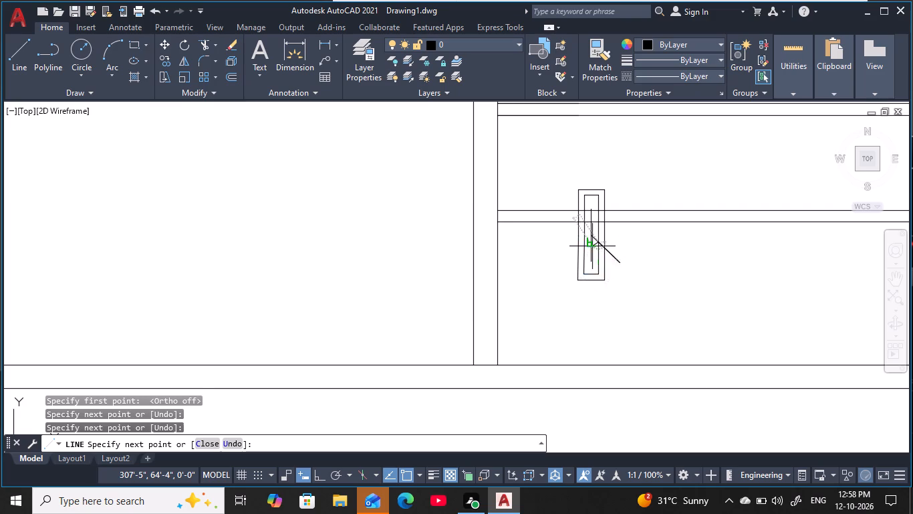
pyautogui.press('Escape')
pyautogui.press('Escape')
pyautogui.press('Escape')
pyautogui.press('Escape')
pyautogui.press('Escape')
# Complete the handle lever with a short end line and a parallel diagonal about 3" long back to the handle's centre line.
pyautogui.scroll(2, 623, 268)
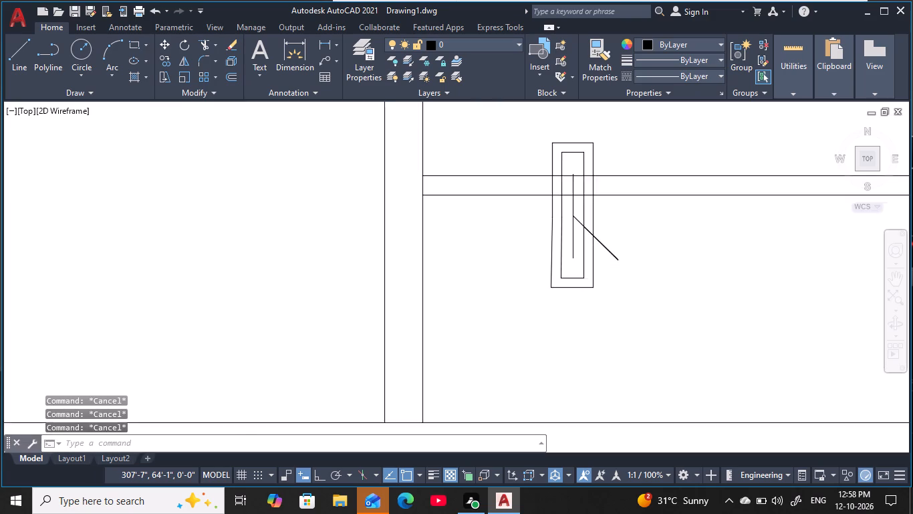
pyautogui.middleClick(626, 269)
pyautogui.press('Escape')
pyautogui.press('Escape')
pyautogui.press('Escape')
pyautogui.write('l')
pyautogui.press('space')
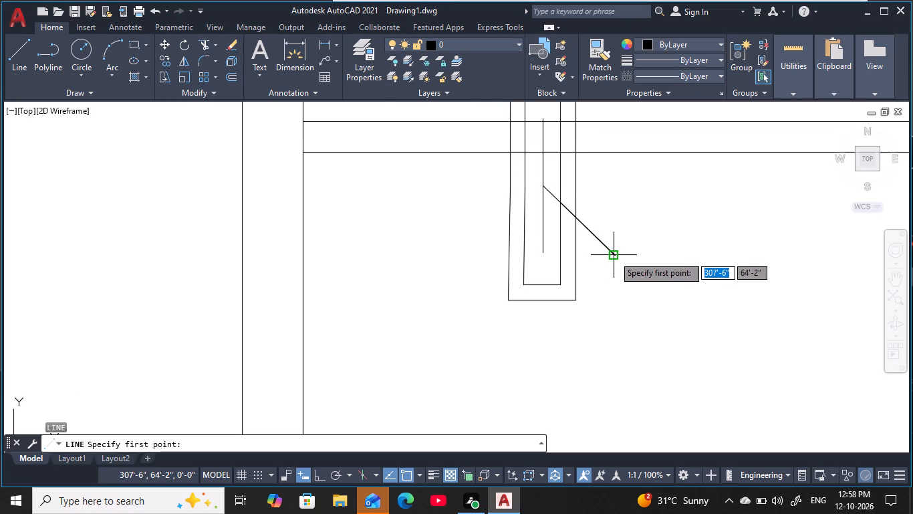
pyautogui.click(614, 256)
pyautogui.click(605, 265)
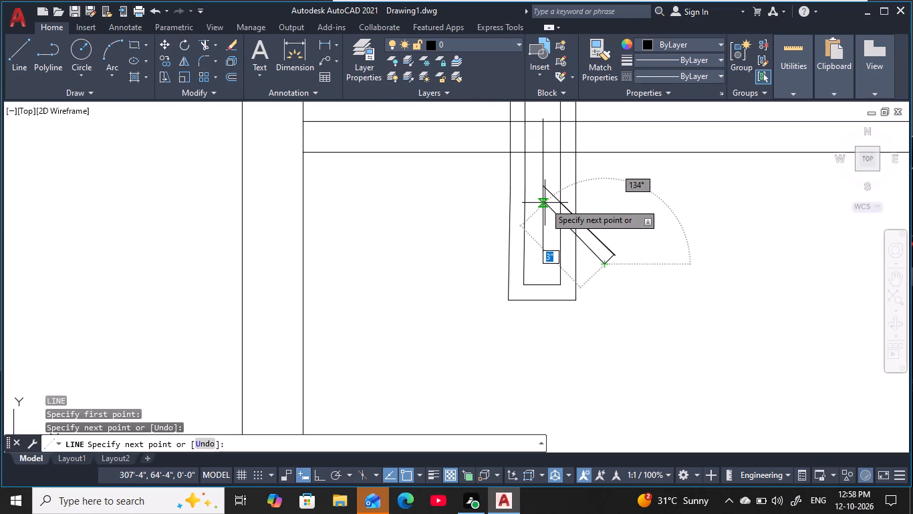
pyautogui.click(544, 203)
pyautogui.press('Escape')
pyautogui.press('Escape')
pyautogui.scroll(-1, 596, 264)
pyautogui.press('Escape')
pyautogui.press('Escape')
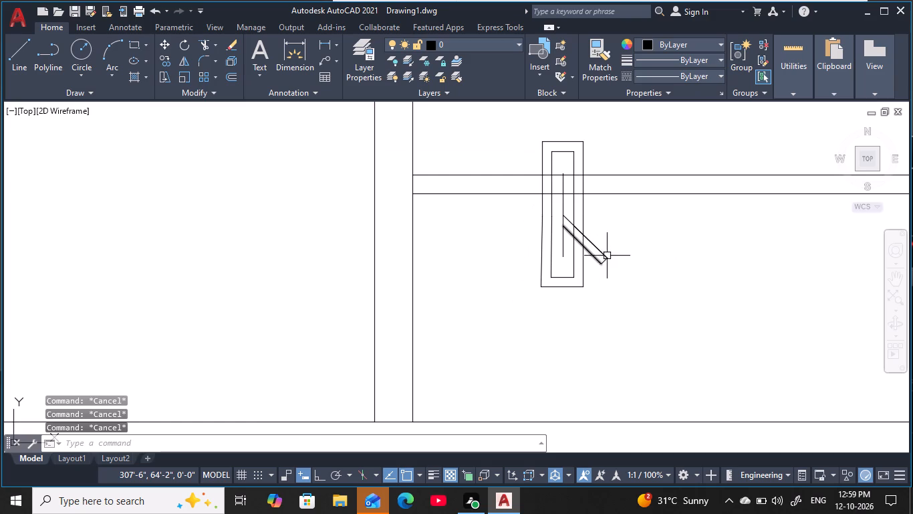
pyautogui.press('Escape')
pyautogui.press('Escape')
pyautogui.scroll(-4, 613, 246)
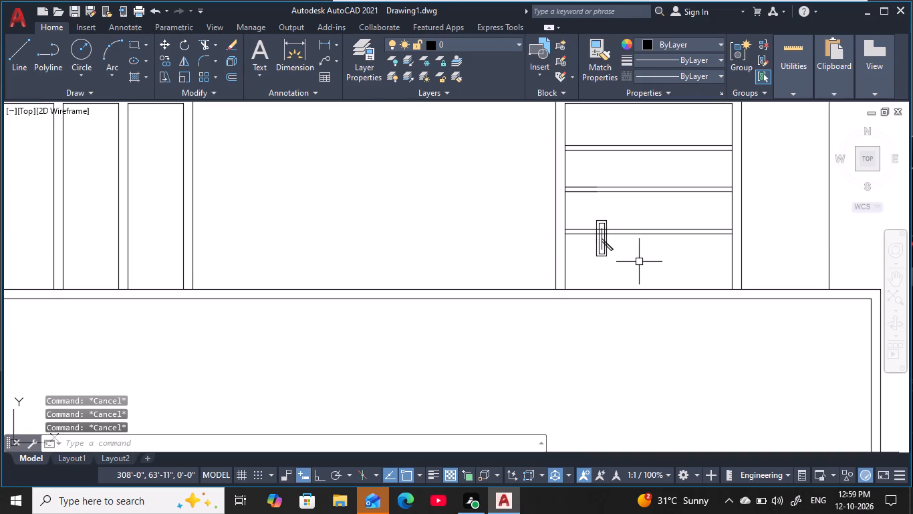
pyautogui.scroll(-2, 631, 255)
pyautogui.moveTo(634, 255); pyautogui.dragTo(661, 238, button='middle')
pyautogui.press('Escape')
pyautogui.press('Escape')
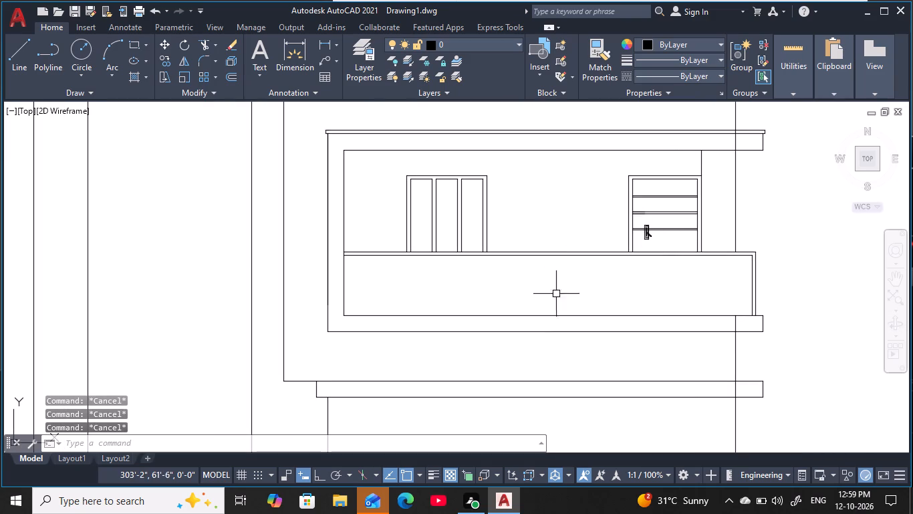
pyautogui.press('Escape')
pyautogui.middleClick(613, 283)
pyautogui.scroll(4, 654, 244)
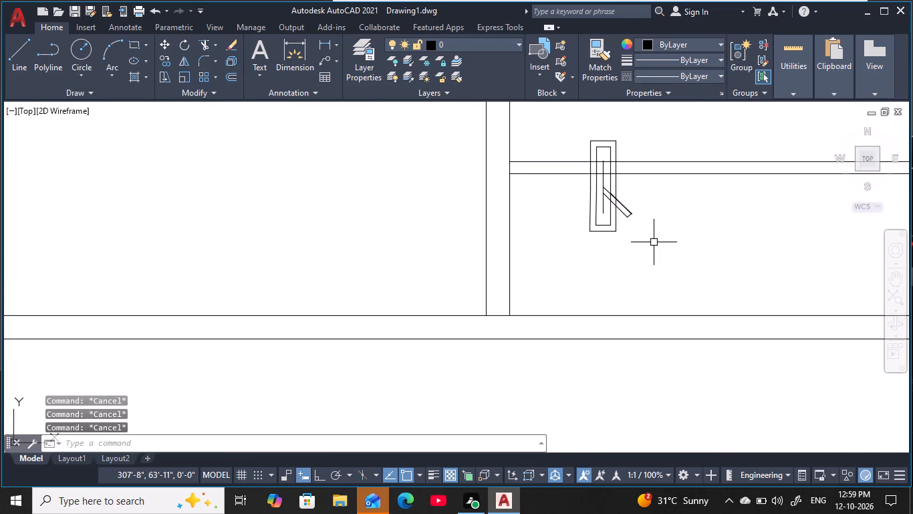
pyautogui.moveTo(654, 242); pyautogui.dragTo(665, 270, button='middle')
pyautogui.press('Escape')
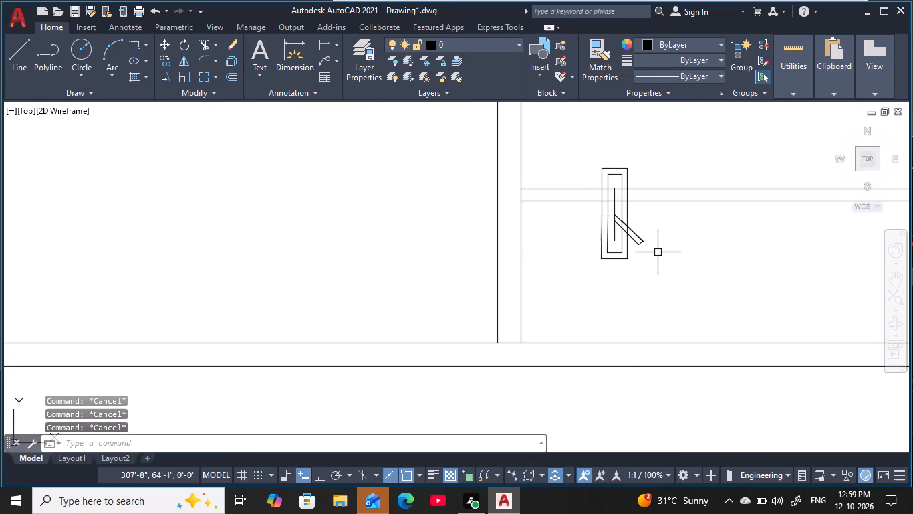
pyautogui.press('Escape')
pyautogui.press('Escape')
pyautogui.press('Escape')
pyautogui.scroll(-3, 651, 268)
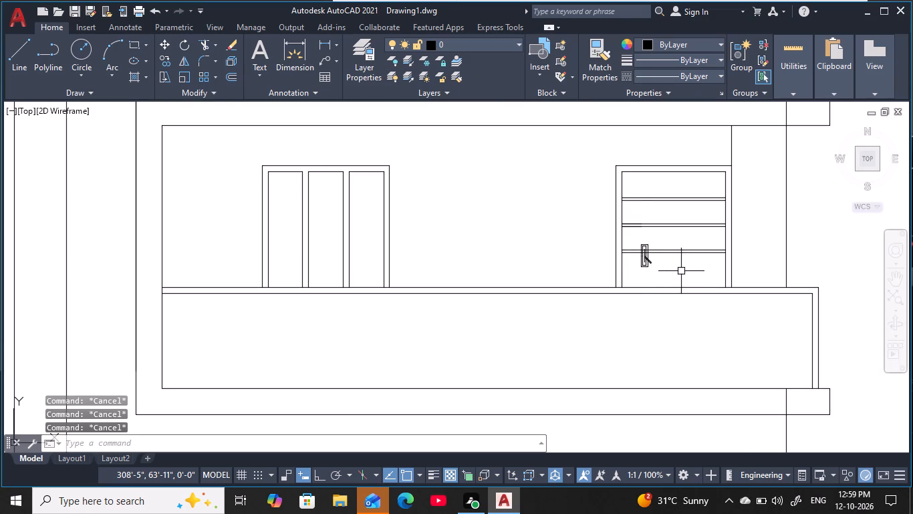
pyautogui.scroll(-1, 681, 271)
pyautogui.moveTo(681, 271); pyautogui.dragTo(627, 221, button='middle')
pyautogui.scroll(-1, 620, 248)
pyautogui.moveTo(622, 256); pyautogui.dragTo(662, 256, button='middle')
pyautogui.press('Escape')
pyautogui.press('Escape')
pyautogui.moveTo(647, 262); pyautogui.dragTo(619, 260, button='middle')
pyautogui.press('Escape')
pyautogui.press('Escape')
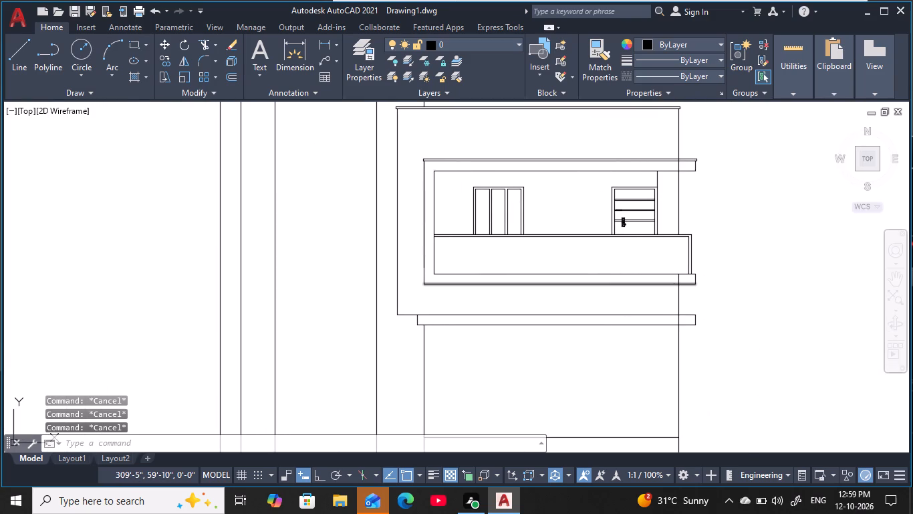
# Trim the part of the vertical wall line that crosses the balcony's bottom slab.
pyautogui.press('Escape')
pyautogui.write('tr')
pyautogui.press('space')
pyautogui.scroll(2, 697, 276)
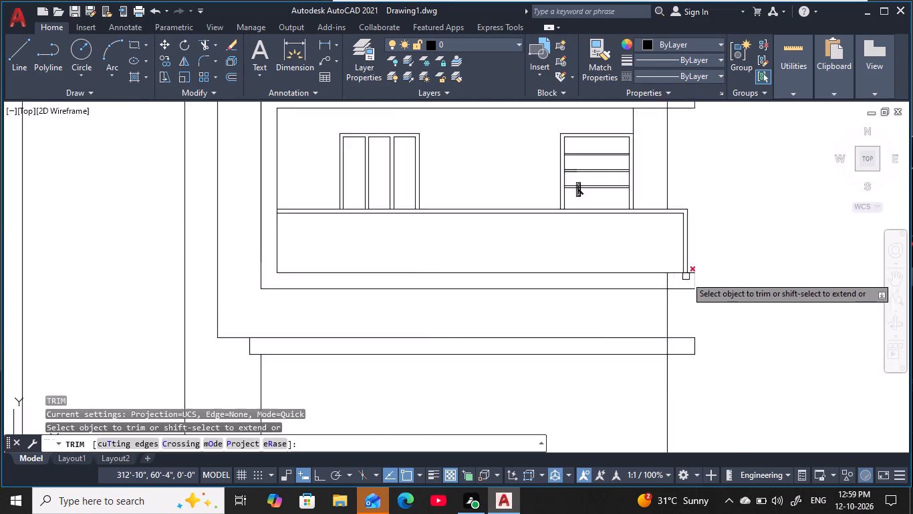
pyautogui.scroll(2, 683, 276)
pyautogui.moveTo(664, 290); pyautogui.dragTo(644, 293)
pyautogui.click(553, 298)
pyautogui.scroll(-5, 569, 297)
pyautogui.moveTo(612, 323); pyautogui.dragTo(658, 294, button='middle')
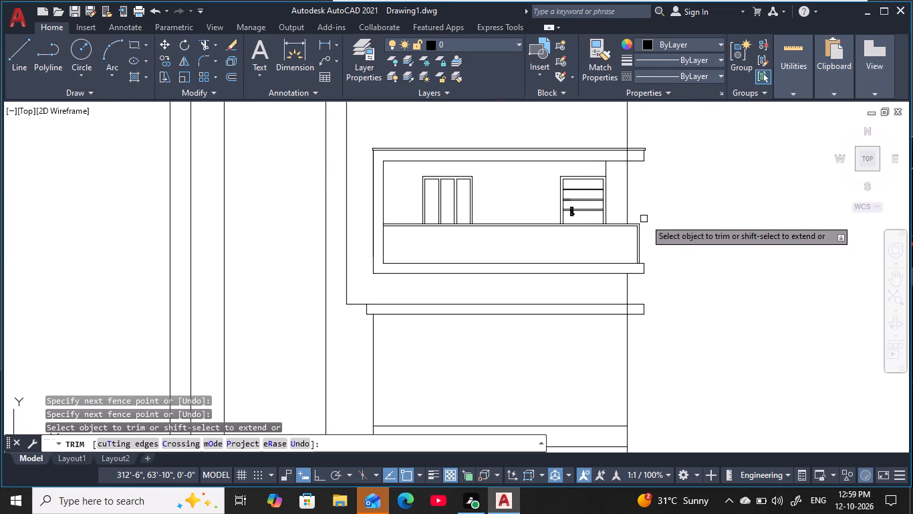
pyautogui.moveTo(677, 343); pyautogui.dragTo(680, 341, button='middle')
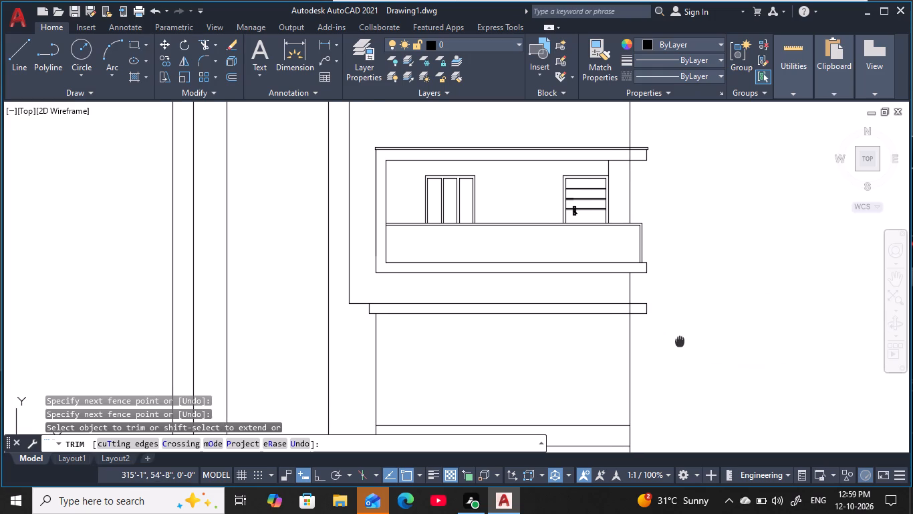
pyautogui.moveTo(680, 341); pyautogui.dragTo(678, 296, button='middle')
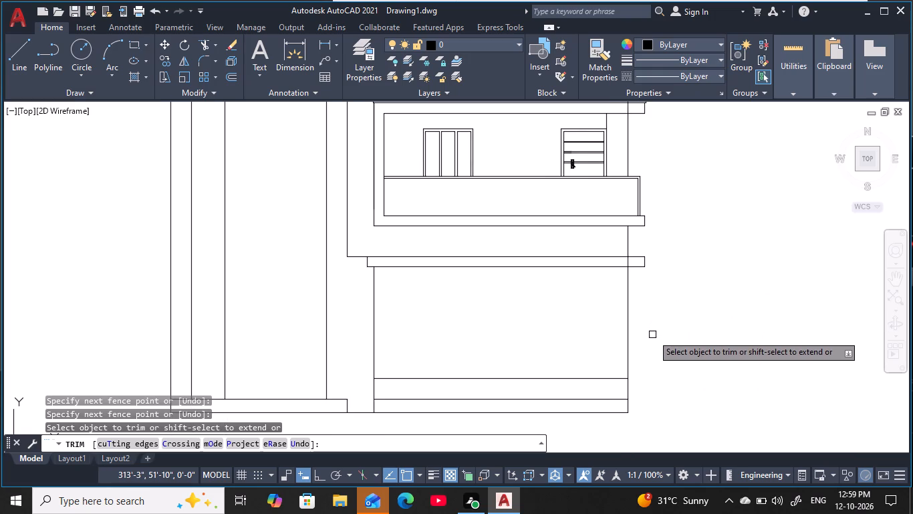
pyautogui.press('Escape')
pyautogui.press('Escape')
pyautogui.press('Escape')
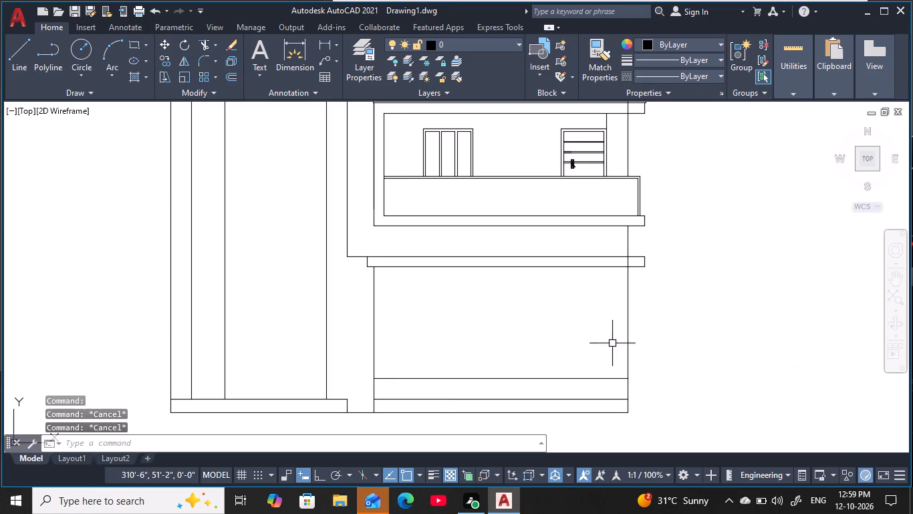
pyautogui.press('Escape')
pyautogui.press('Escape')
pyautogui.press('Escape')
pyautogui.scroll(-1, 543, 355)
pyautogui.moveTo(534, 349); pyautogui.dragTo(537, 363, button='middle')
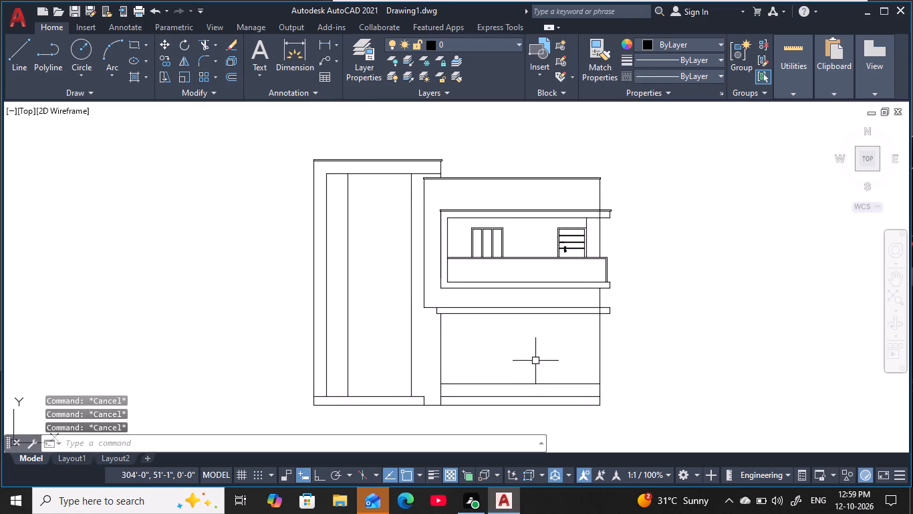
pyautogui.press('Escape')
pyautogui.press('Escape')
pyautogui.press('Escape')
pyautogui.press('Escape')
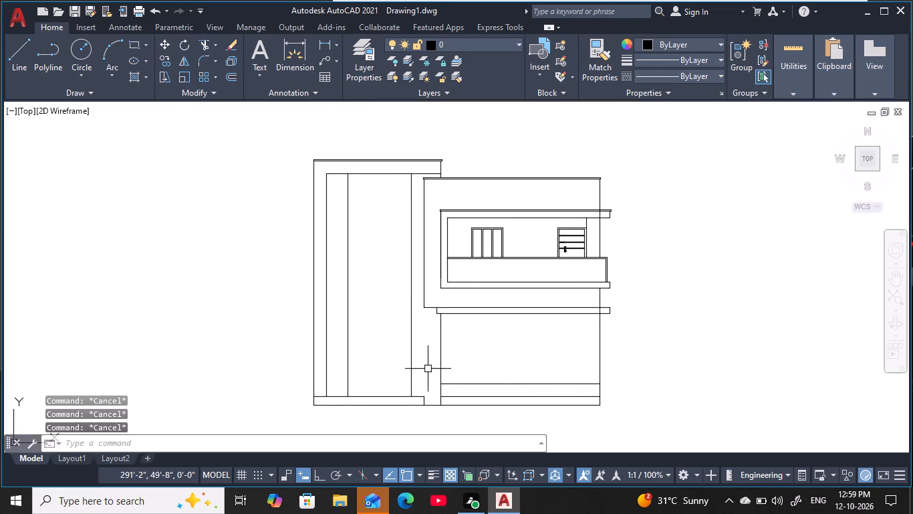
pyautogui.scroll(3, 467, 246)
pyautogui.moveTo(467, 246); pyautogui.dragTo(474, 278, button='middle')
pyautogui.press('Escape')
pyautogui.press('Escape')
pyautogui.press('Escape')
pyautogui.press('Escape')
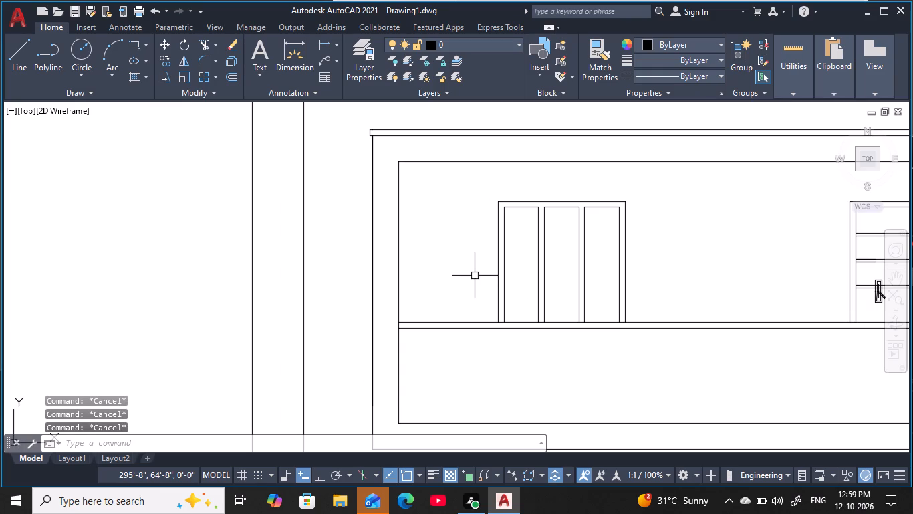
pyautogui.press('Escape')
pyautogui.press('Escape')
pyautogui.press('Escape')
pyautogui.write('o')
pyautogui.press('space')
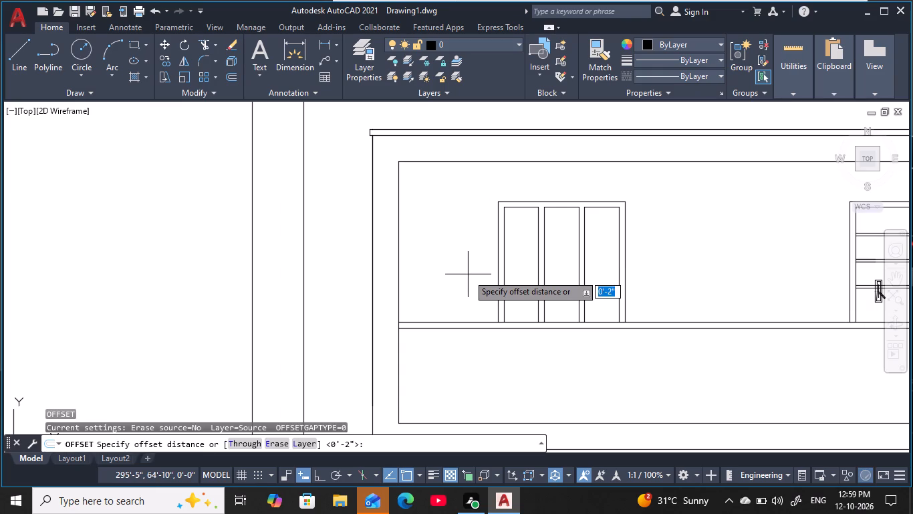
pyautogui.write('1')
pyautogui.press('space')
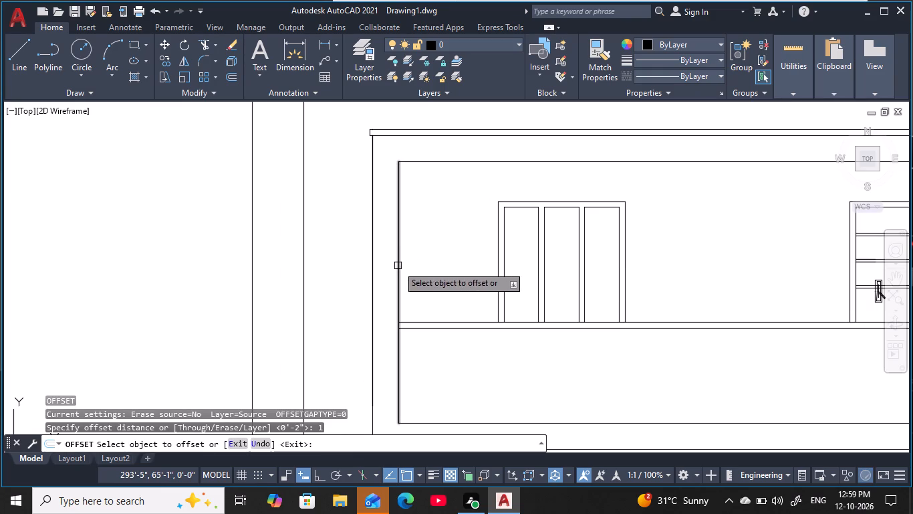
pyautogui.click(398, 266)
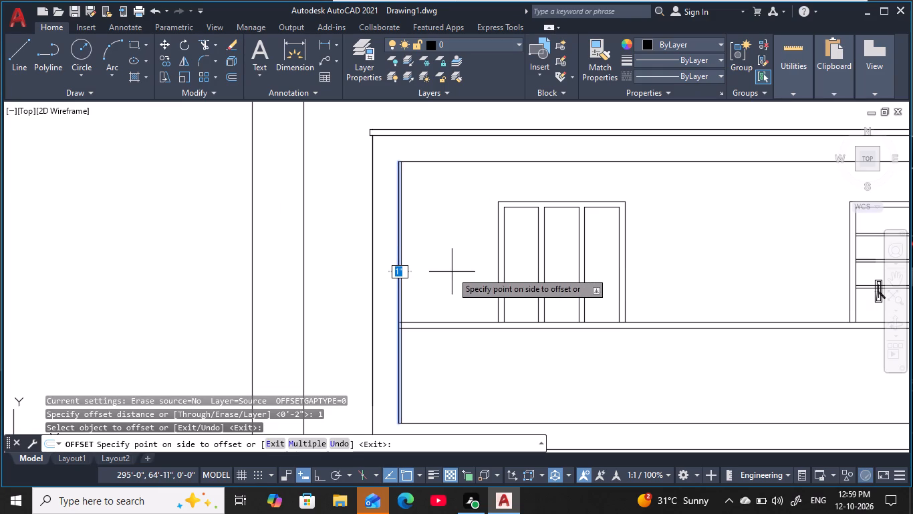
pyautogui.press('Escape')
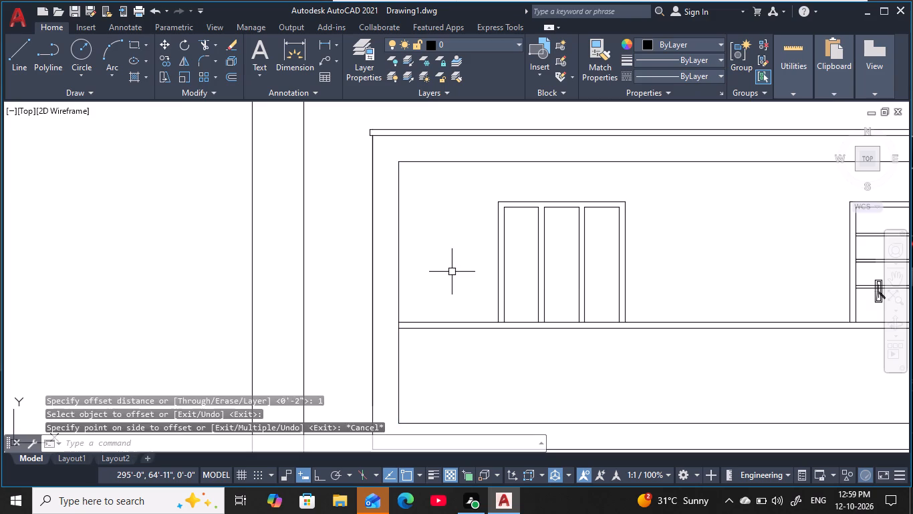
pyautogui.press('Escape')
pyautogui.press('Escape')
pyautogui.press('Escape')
# Offset the balcony recess's inner left edge inward repeatedly at 2" spacing to make eleven vertical slat lines.
pyautogui.press('o')
pyautogui.press('space')
pyautogui.write('2')
pyautogui.press('space')
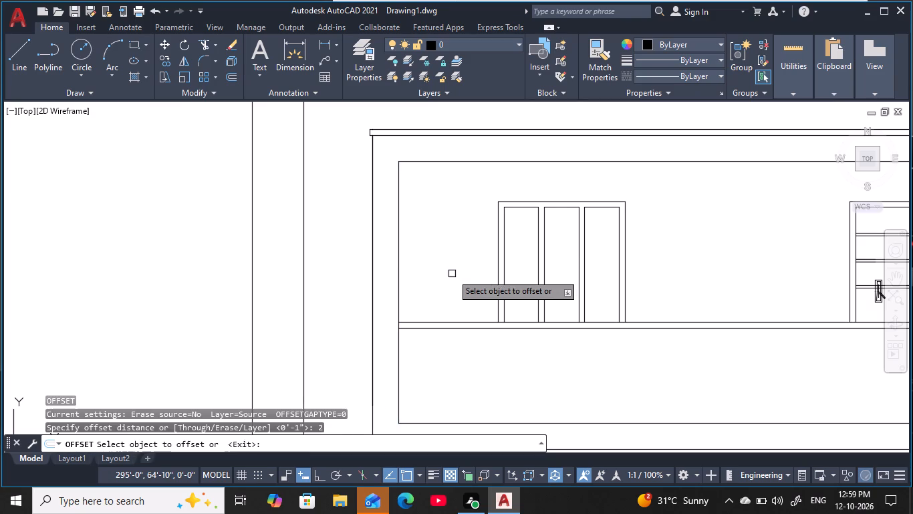
pyautogui.click(398, 282)
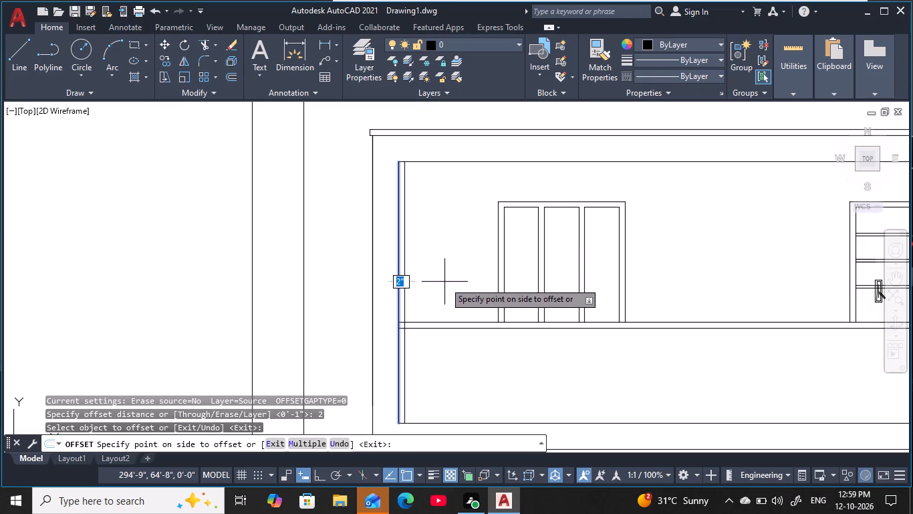
pyautogui.write('m')
pyautogui.press('space')
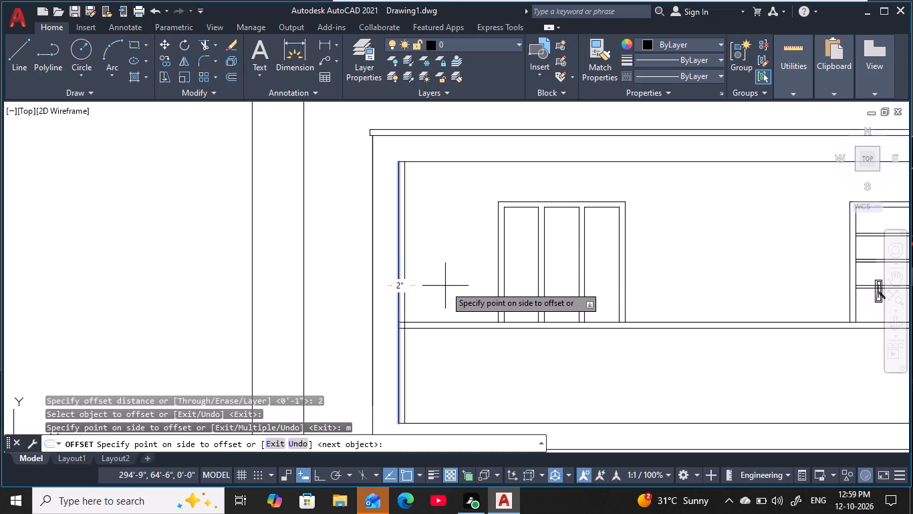
pyautogui.click(447, 286)
pyautogui.moveTo(454, 290); pyautogui.dragTo(464, 291)
pyautogui.tripleClick(465, 291)
pyautogui.tripleClick(469, 294)
pyautogui.doubleClick(469, 297)
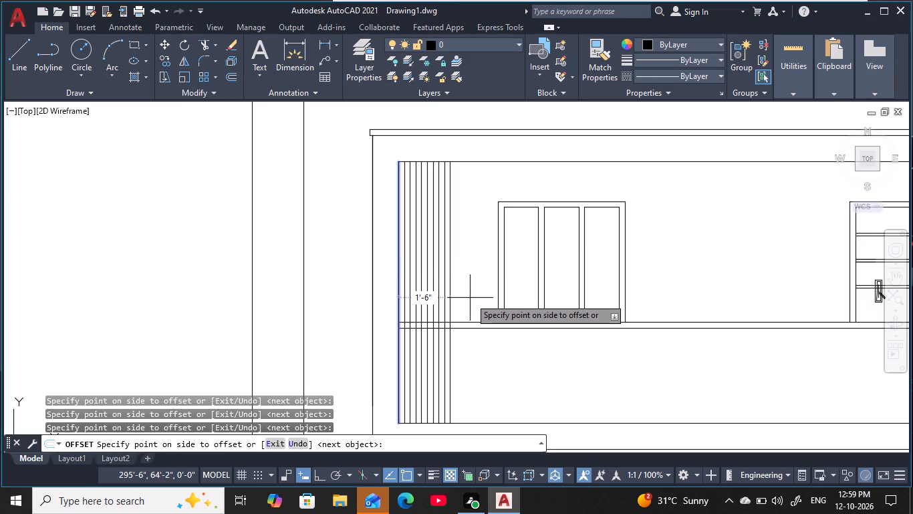
pyautogui.tripleClick(473, 301)
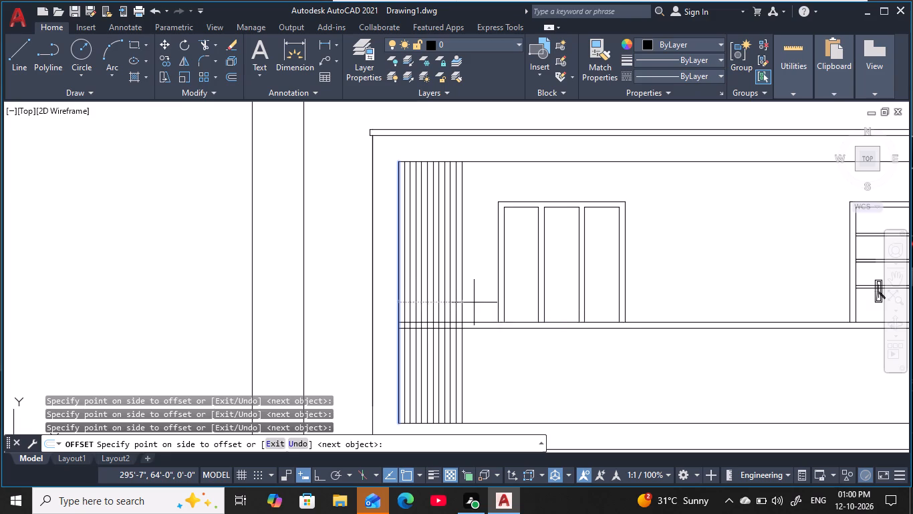
pyautogui.press('Escape')
pyautogui.press('Escape')
pyautogui.press('Escape')
# Trim both lines of the railing's top rail between the last two vertical slat lines.
pyautogui.scroll(-3, 478, 316)
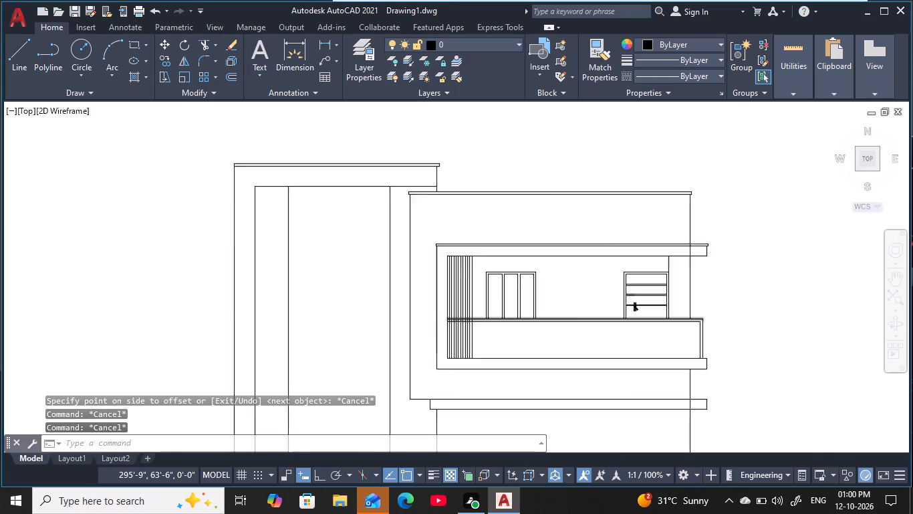
pyautogui.moveTo(479, 319); pyautogui.dragTo(476, 312, button='middle')
pyautogui.scroll(1, 479, 307)
pyautogui.moveTo(479, 307); pyautogui.dragTo(470, 268, button='middle')
pyautogui.press('Escape')
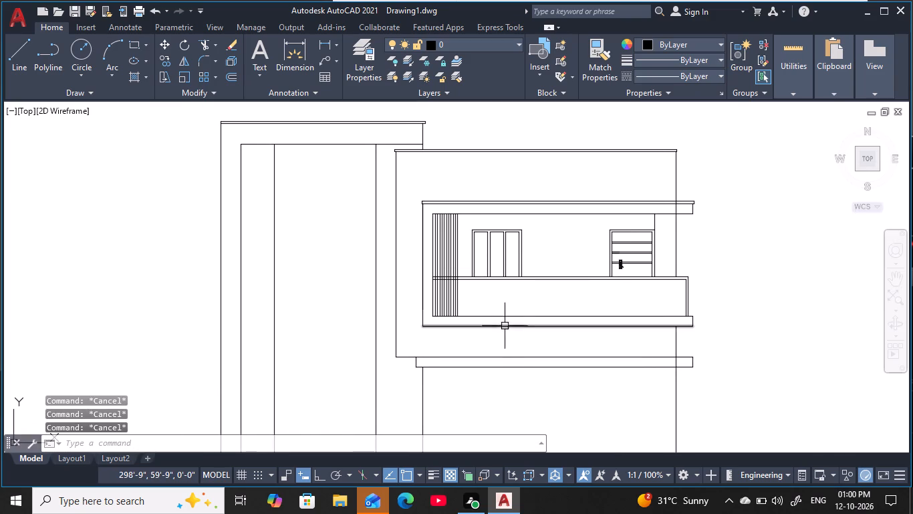
pyautogui.press('Escape')
pyautogui.press('Escape')
pyautogui.scroll(1, 486, 297)
pyautogui.scroll(4, 432, 256)
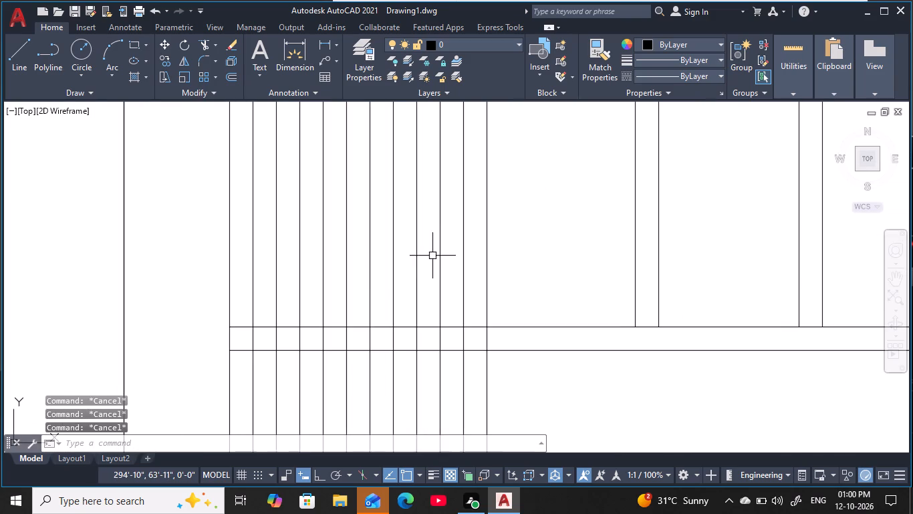
pyautogui.moveTo(433, 274); pyautogui.dragTo(453, 191, button='middle')
pyautogui.press('Escape')
pyautogui.press('Escape')
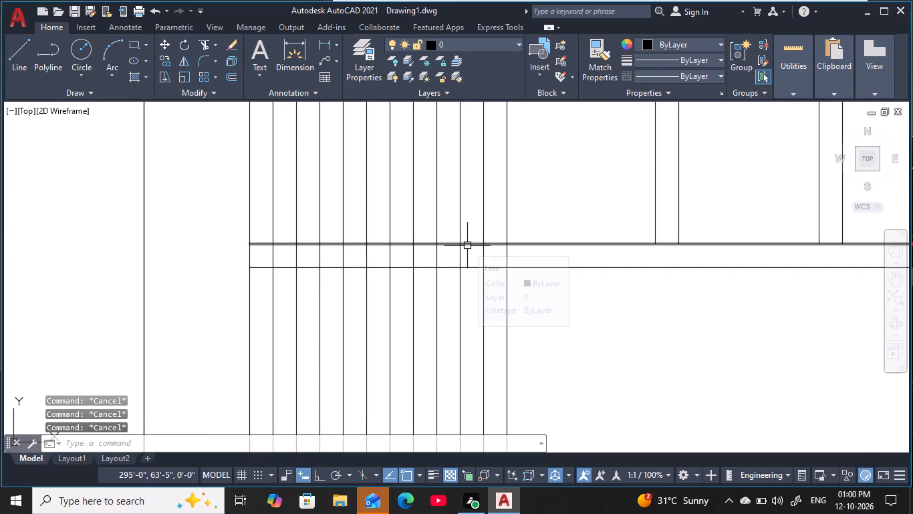
pyautogui.write('tr')
pyautogui.press('space')
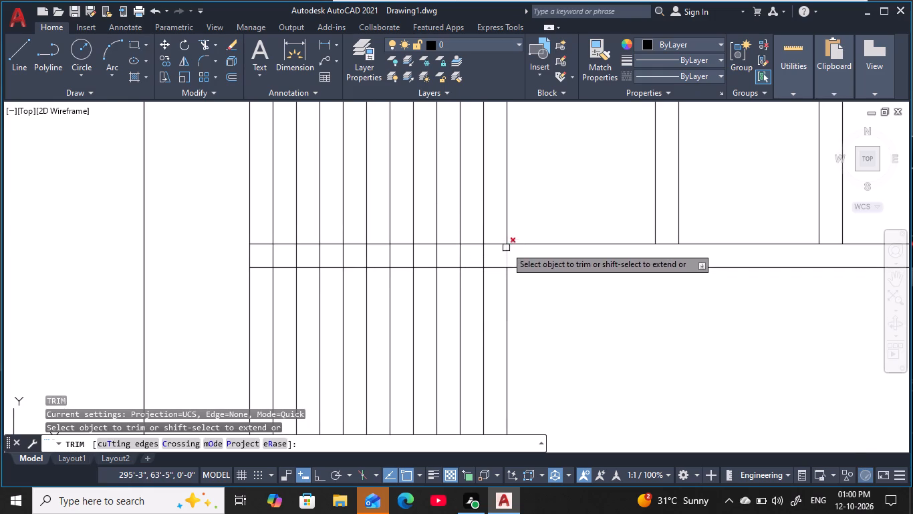
pyautogui.click(500, 236)
pyautogui.click(493, 286)
pyautogui.press('Escape')
pyautogui.press('Escape')
pyautogui.press('Escape')
pyautogui.press('Escape')
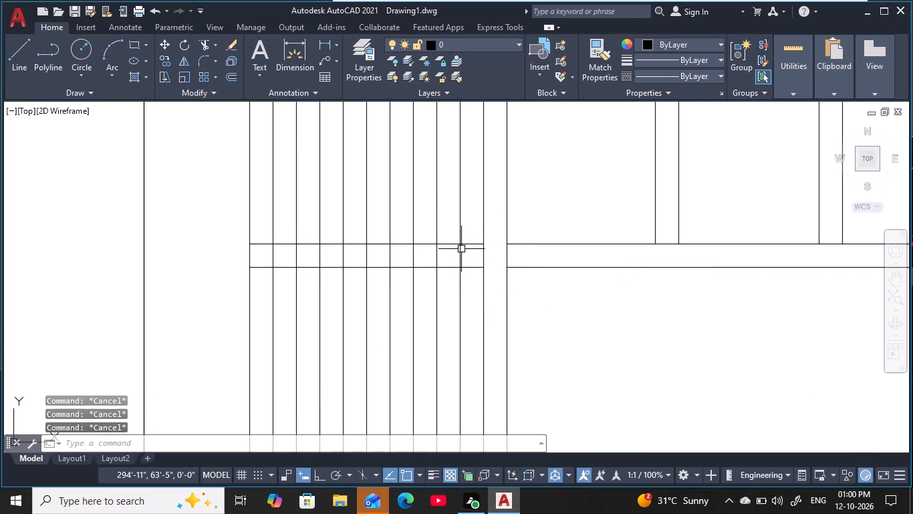
# Erase the two leftover top-rail line pieces crossing the vertical slats at the balcony's left end.
pyautogui.click(459, 246)
pyautogui.press('Escape')
pyautogui.click(452, 245)
pyautogui.write('e')
pyautogui.press('space')
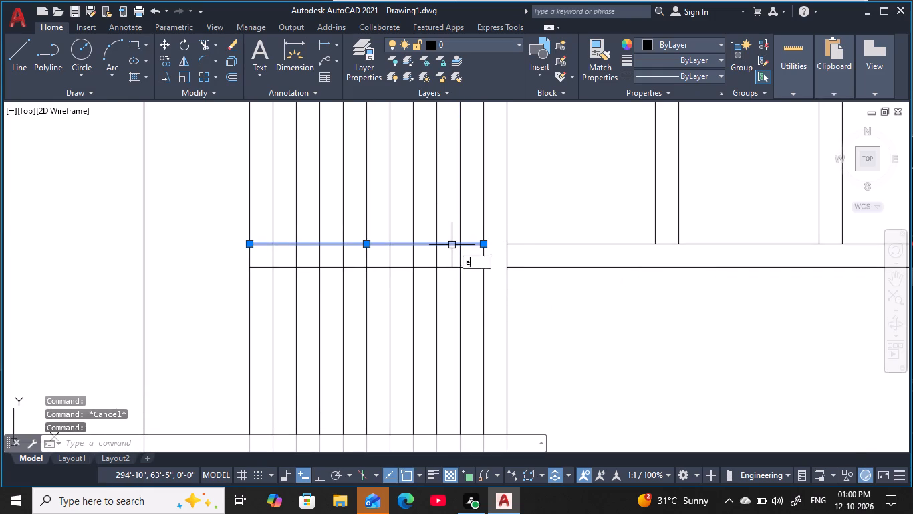
pyautogui.click(454, 269)
pyautogui.write('e')
pyautogui.press('space')
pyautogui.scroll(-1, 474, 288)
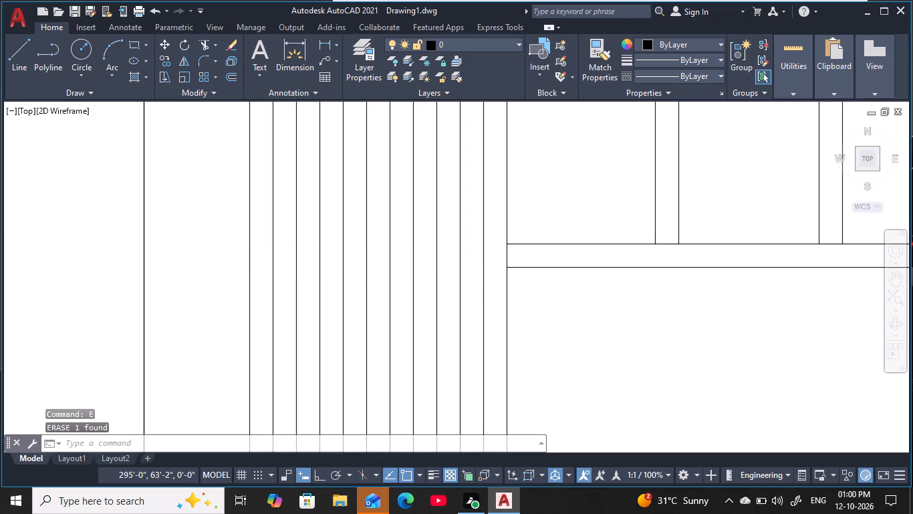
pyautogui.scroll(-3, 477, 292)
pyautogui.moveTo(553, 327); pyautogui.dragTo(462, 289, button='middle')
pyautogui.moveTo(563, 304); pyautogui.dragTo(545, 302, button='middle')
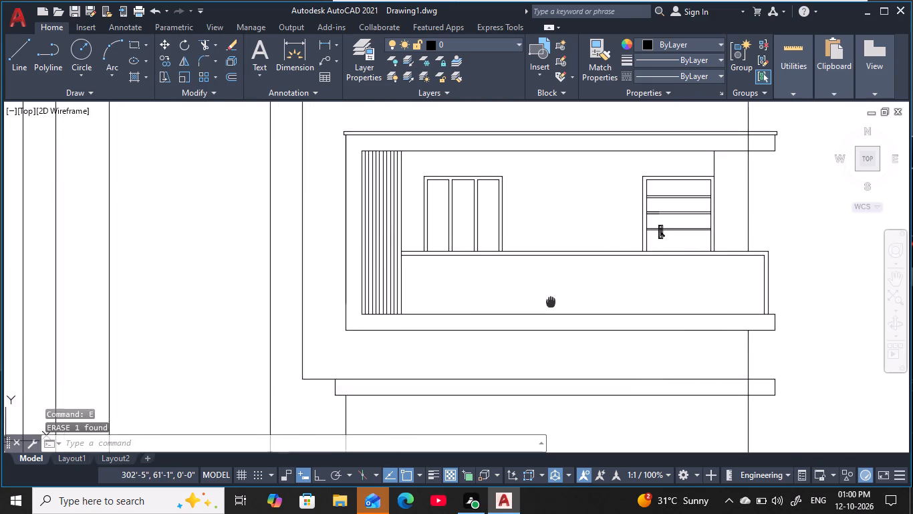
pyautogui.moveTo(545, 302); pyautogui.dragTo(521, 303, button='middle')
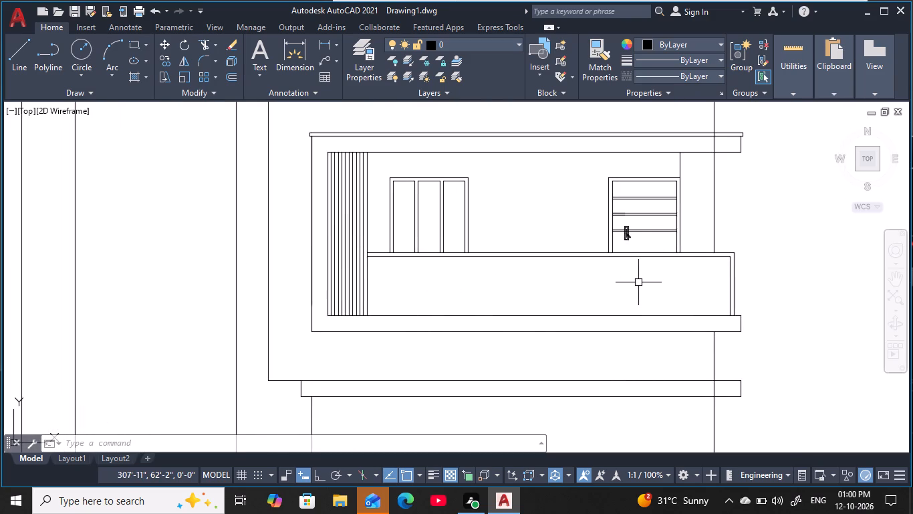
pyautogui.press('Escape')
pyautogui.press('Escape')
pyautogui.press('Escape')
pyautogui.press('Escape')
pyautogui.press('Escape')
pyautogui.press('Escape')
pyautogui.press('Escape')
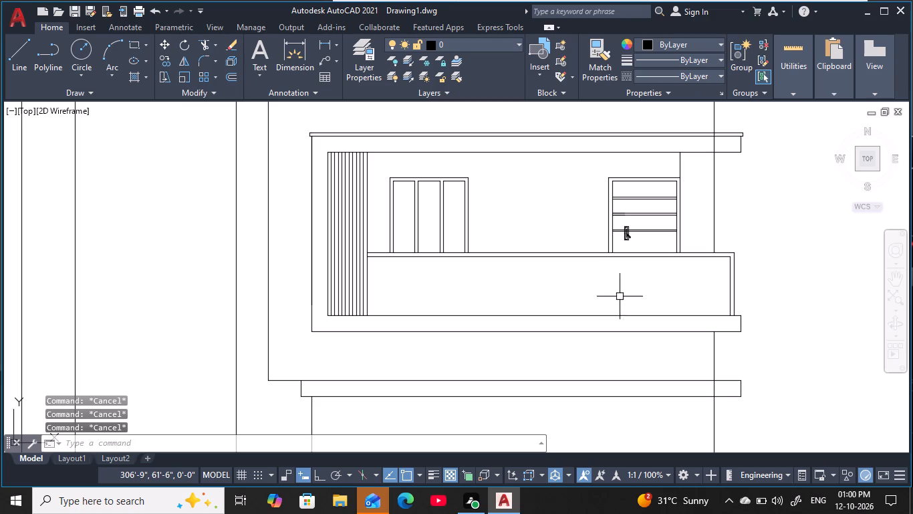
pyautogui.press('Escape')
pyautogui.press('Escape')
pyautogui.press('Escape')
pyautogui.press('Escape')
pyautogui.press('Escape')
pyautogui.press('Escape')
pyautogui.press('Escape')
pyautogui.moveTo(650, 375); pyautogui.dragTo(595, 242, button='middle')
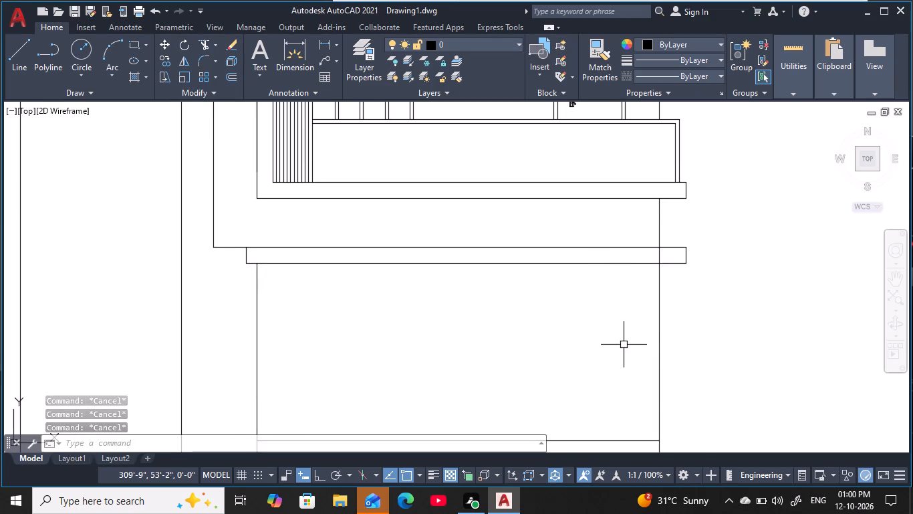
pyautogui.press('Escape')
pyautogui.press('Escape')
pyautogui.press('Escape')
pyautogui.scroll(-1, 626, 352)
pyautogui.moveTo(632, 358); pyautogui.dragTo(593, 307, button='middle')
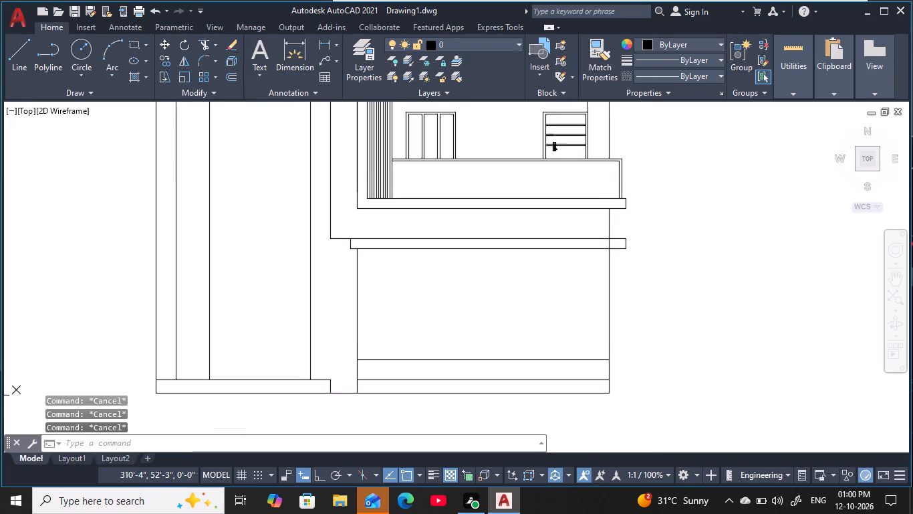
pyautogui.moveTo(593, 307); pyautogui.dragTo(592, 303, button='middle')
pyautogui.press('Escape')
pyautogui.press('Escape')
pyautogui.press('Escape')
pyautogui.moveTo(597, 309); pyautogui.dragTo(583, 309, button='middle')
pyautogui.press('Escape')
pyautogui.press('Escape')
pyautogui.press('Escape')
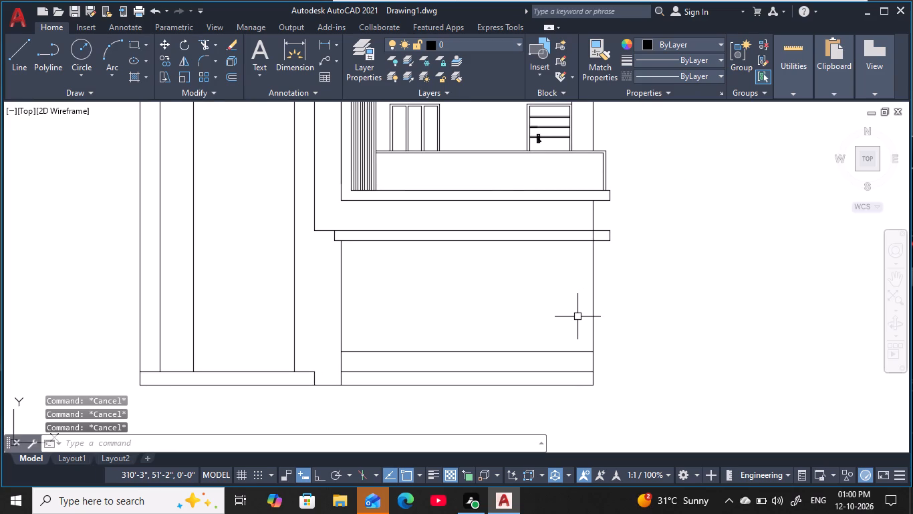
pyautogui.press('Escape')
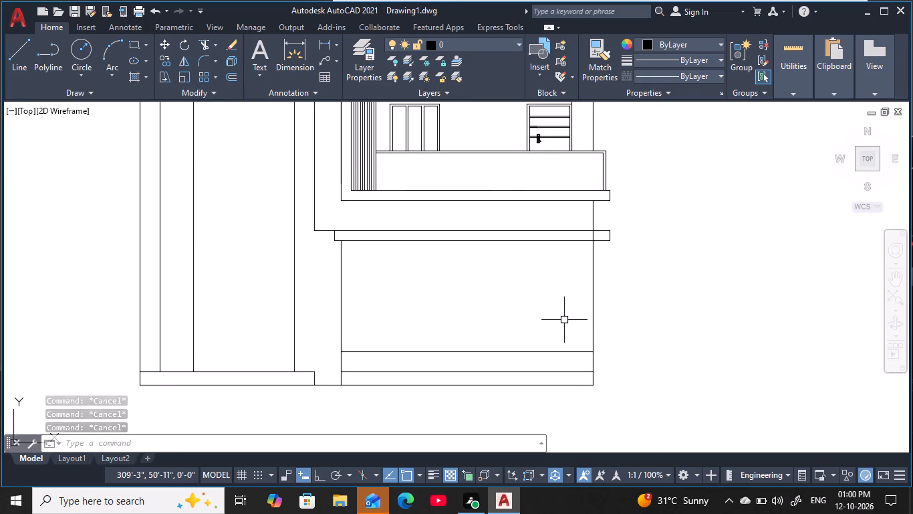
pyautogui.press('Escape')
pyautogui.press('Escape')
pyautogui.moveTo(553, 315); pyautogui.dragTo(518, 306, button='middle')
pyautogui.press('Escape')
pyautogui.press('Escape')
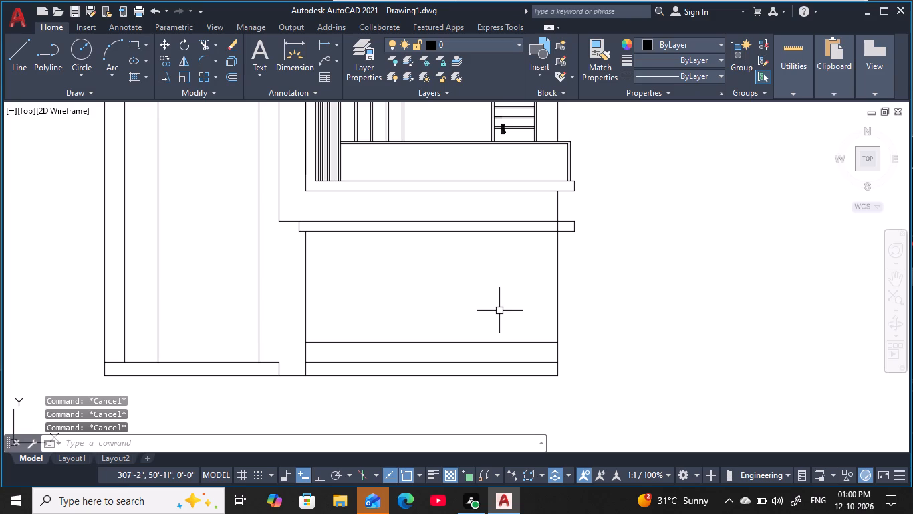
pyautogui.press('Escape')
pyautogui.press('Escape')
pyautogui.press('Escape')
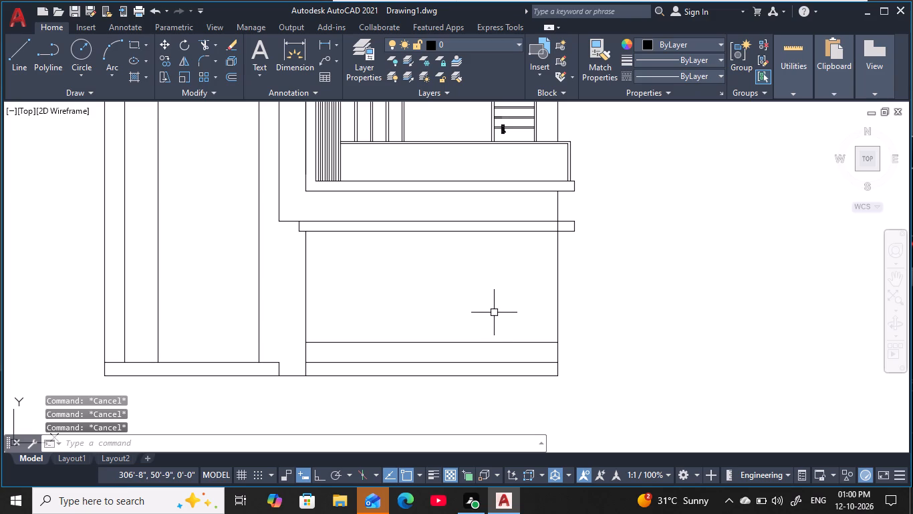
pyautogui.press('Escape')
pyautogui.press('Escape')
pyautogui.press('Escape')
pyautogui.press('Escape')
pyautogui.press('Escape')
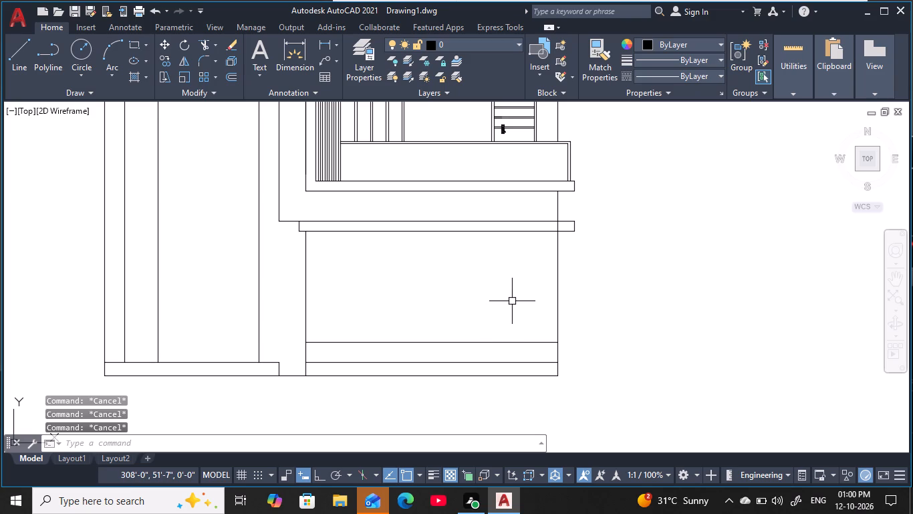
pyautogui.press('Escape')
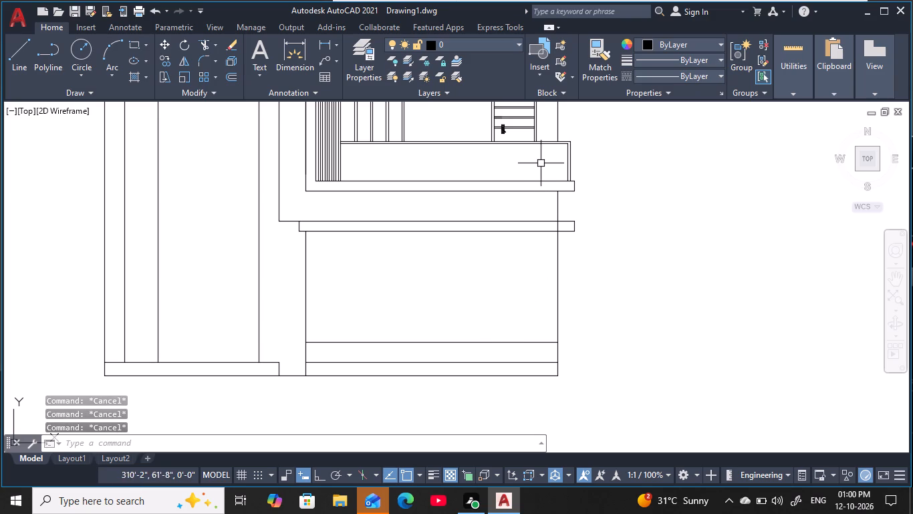
# Measure the horizontal distance between the wall's outer right edge and the vertical line beside the balcony door.
pyautogui.moveTo(543, 160); pyautogui.dragTo(536, 197, button='middle')
pyautogui.press('Escape')
pyautogui.press('Escape')
pyautogui.press('Escape')
pyautogui.scroll(1, 531, 186)
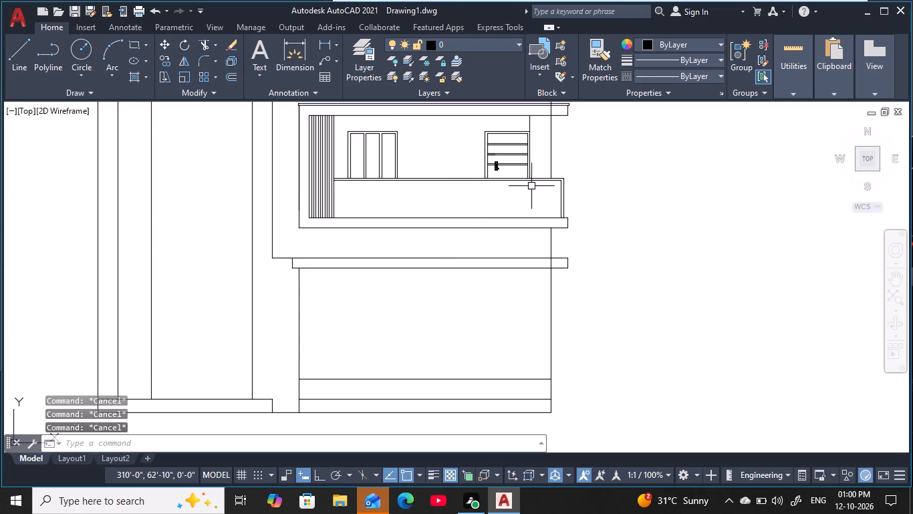
pyautogui.scroll(1, 531, 186)
pyautogui.press('Escape')
pyautogui.press('Escape')
pyautogui.press('Escape')
pyautogui.moveTo(545, 137); pyautogui.dragTo(529, 215, button='middle')
pyautogui.press('Escape')
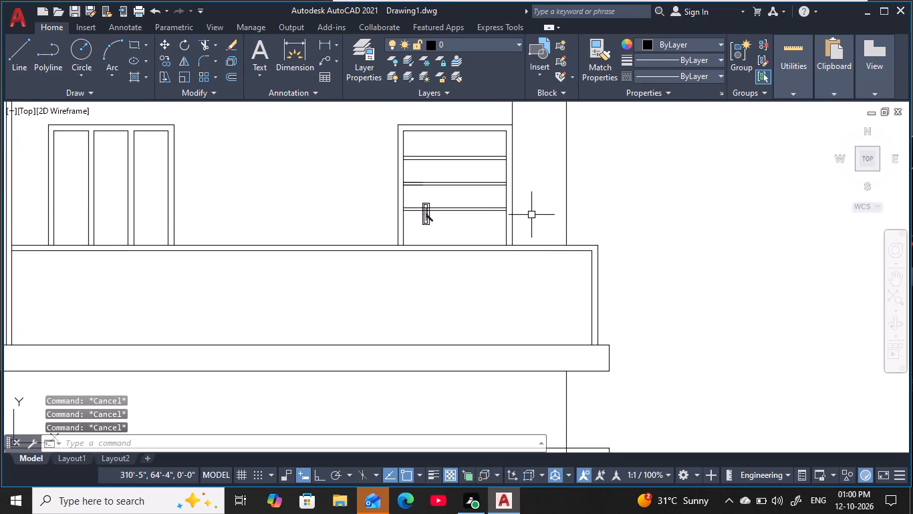
pyautogui.press('Escape')
pyautogui.press('Escape')
pyautogui.press('Escape')
pyautogui.press('Escape')
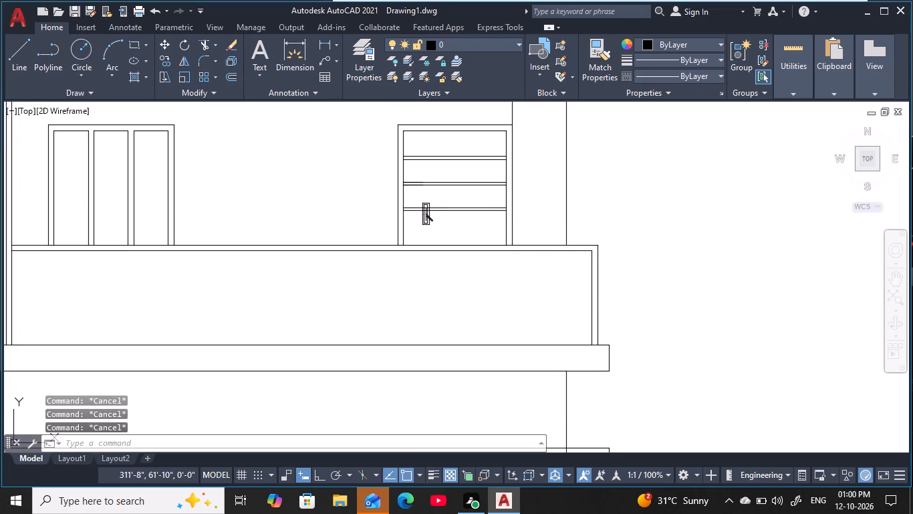
pyautogui.press('d')
pyautogui.write('li')
pyautogui.press('space')
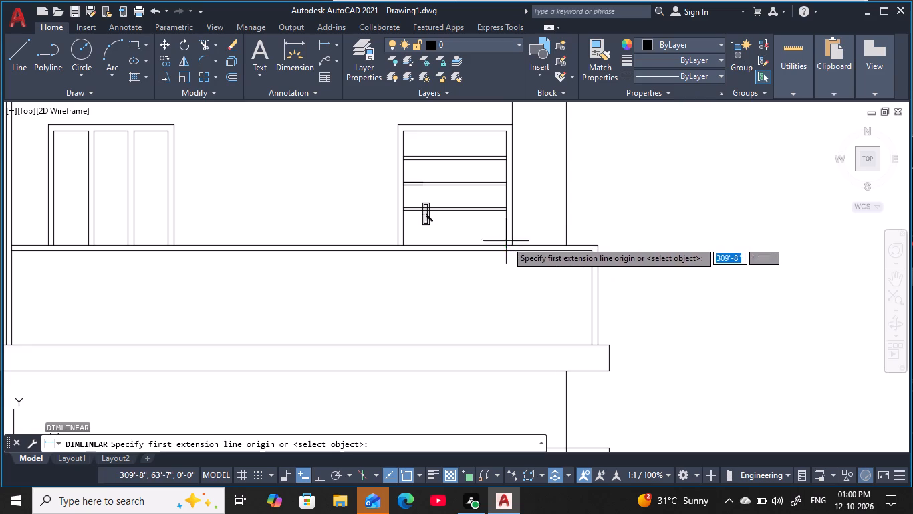
pyautogui.click(567, 197)
pyautogui.click(512, 202)
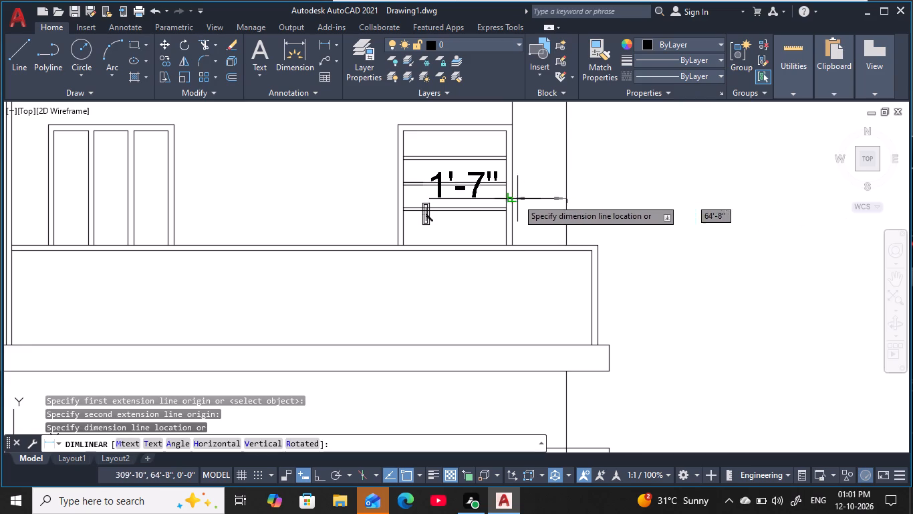
pyautogui.scroll(2, 553, 207)
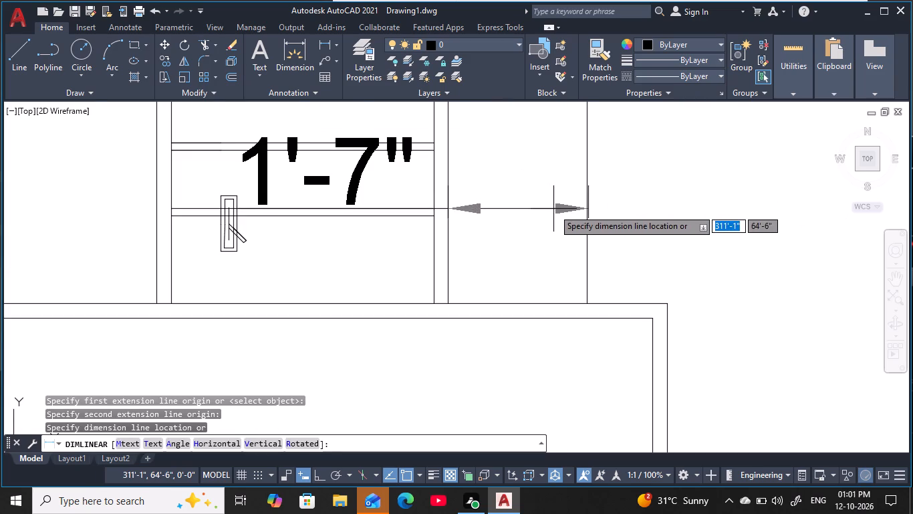
pyautogui.scroll(1, 553, 209)
pyautogui.press('Escape')
pyautogui.press('Escape')
pyautogui.press('Escape')
pyautogui.press('Escape')
pyautogui.press('Escape')
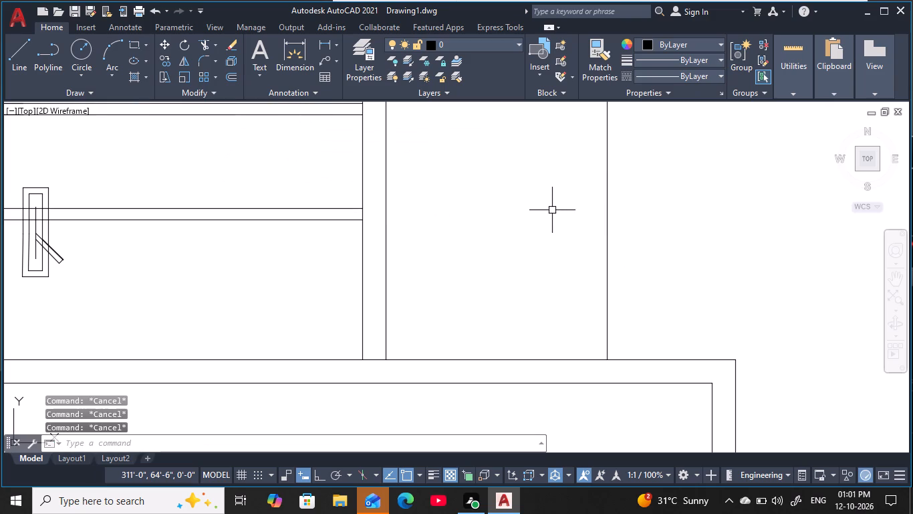
pyautogui.press('Escape')
pyautogui.write('dli')
pyautogui.press('space')
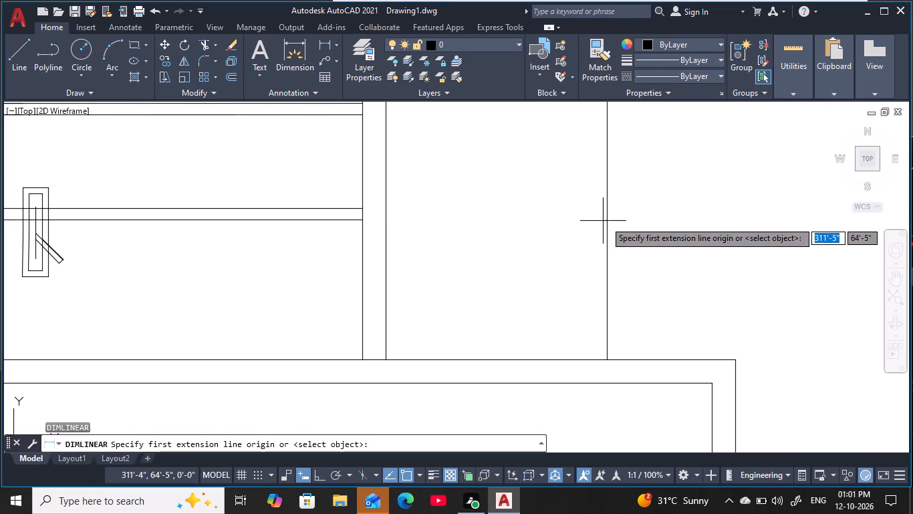
pyautogui.click(606, 221)
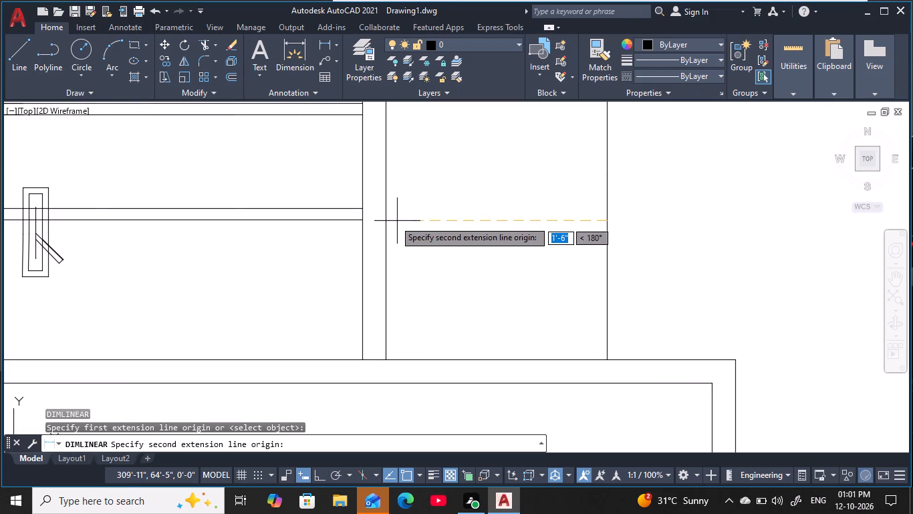
pyautogui.click(390, 220)
pyautogui.scroll(-1, 434, 218)
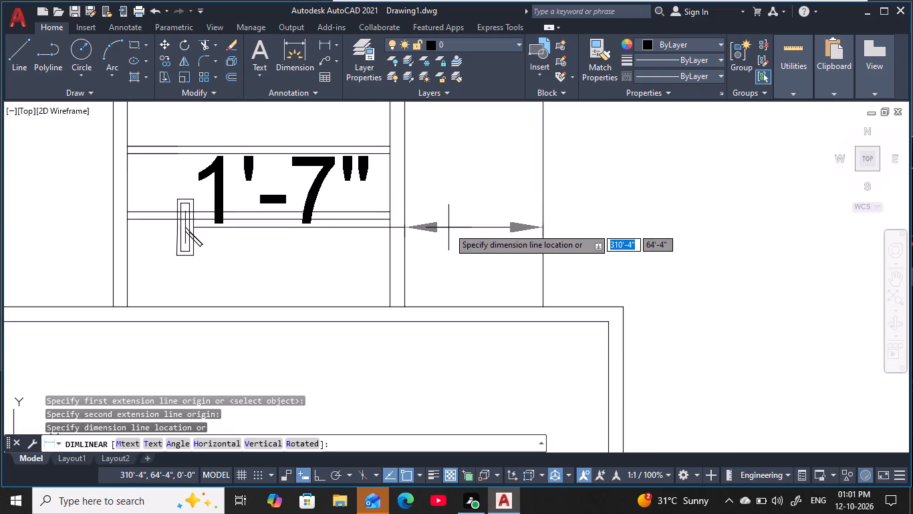
pyautogui.scroll(2, 450, 232)
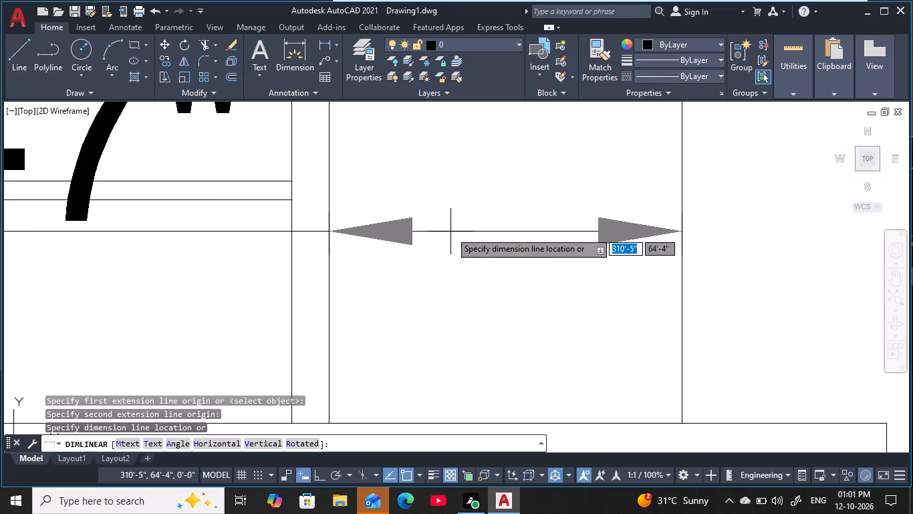
pyautogui.scroll(-7, 450, 232)
pyautogui.moveTo(455, 238); pyautogui.dragTo(475, 203, button='middle')
pyautogui.press('Escape')
pyautogui.press('Escape')
pyautogui.press('Escape')
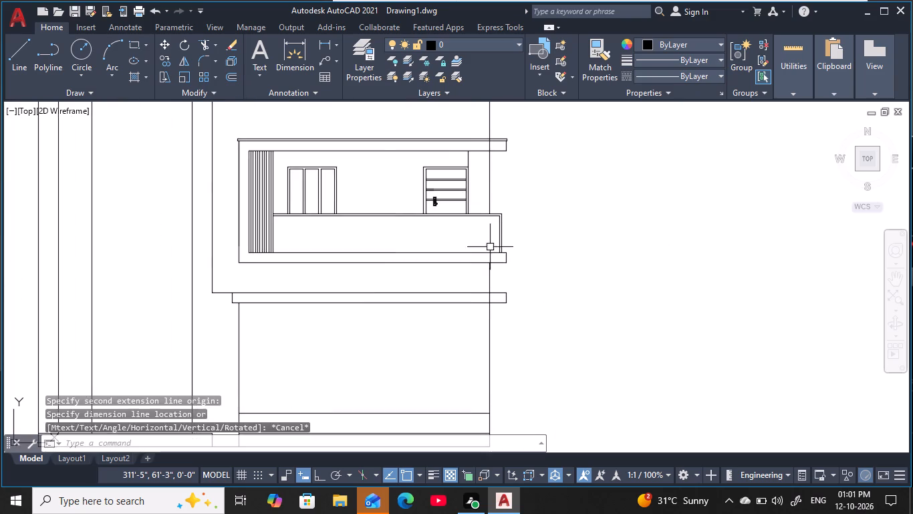
pyautogui.press('Escape')
pyautogui.press('Escape')
pyautogui.press('Escape')
# Offset the ground-floor wall's outer right edge 1'-7" inward.
pyautogui.scroll(1, 489, 246)
pyautogui.moveTo(489, 246); pyautogui.dragTo(503, 208, button='middle')
pyautogui.scroll(1, 493, 218)
pyautogui.scroll(-2, 505, 207)
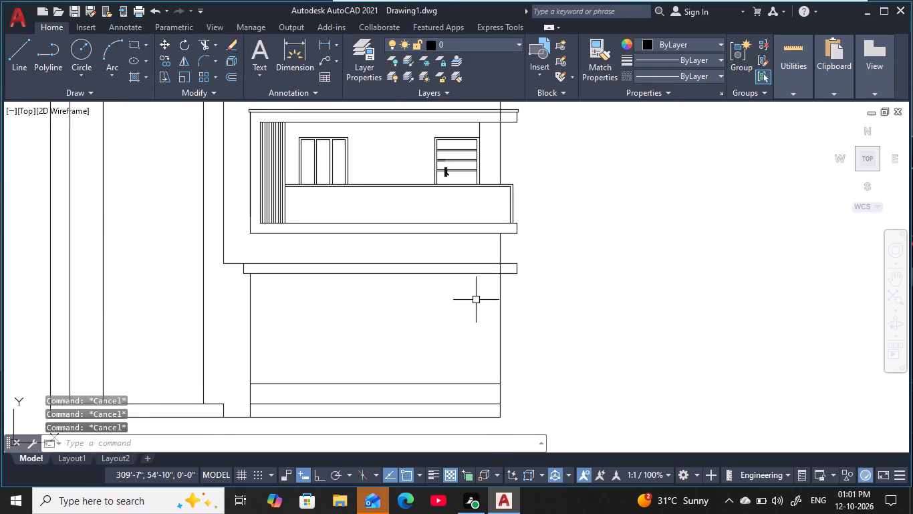
pyautogui.moveTo(478, 300); pyautogui.dragTo(465, 270, button='middle')
pyautogui.press('Escape')
pyautogui.press('Escape')
pyautogui.write('o 1')
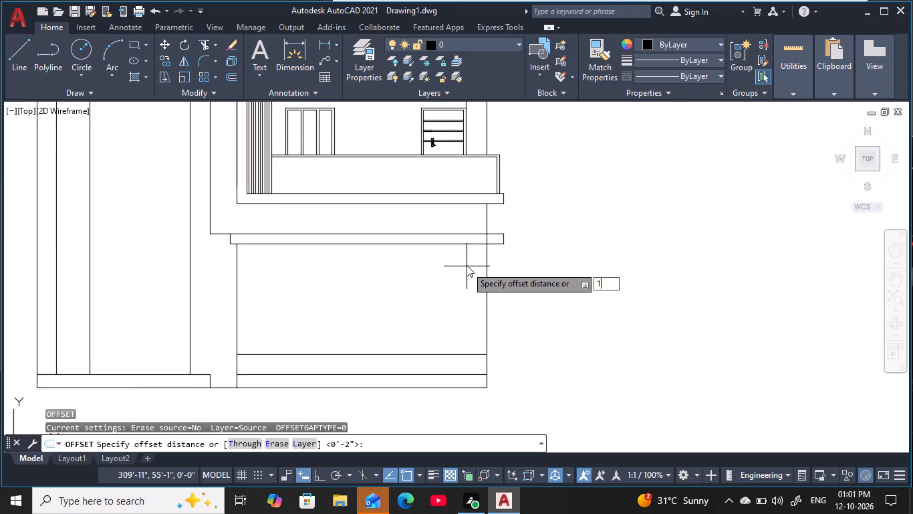
pyautogui.press("'")
pyautogui.write('7')
pyautogui.press('space')
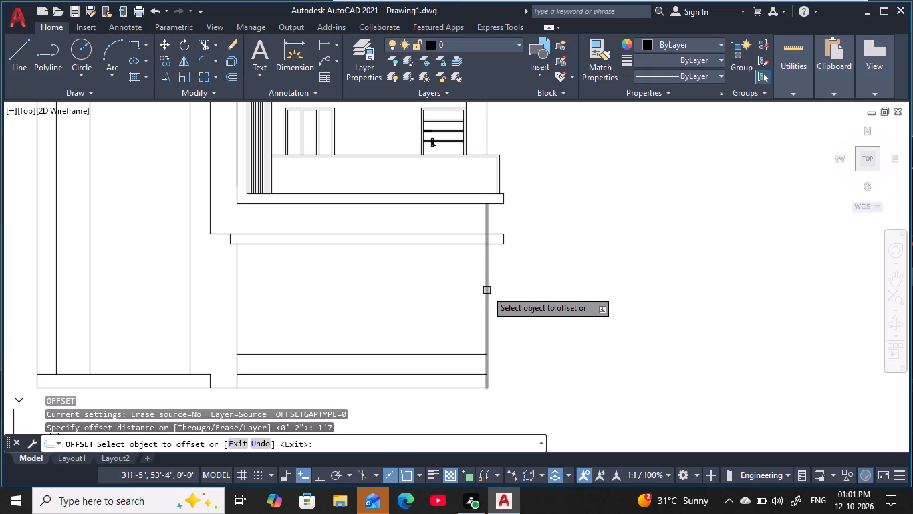
pyautogui.click(487, 290)
pyautogui.click(424, 309)
pyautogui.press('Escape')
pyautogui.press('Escape')
pyautogui.press('Escape')
pyautogui.press('Escape')
pyautogui.press('Escape')
pyautogui.press('Escape')
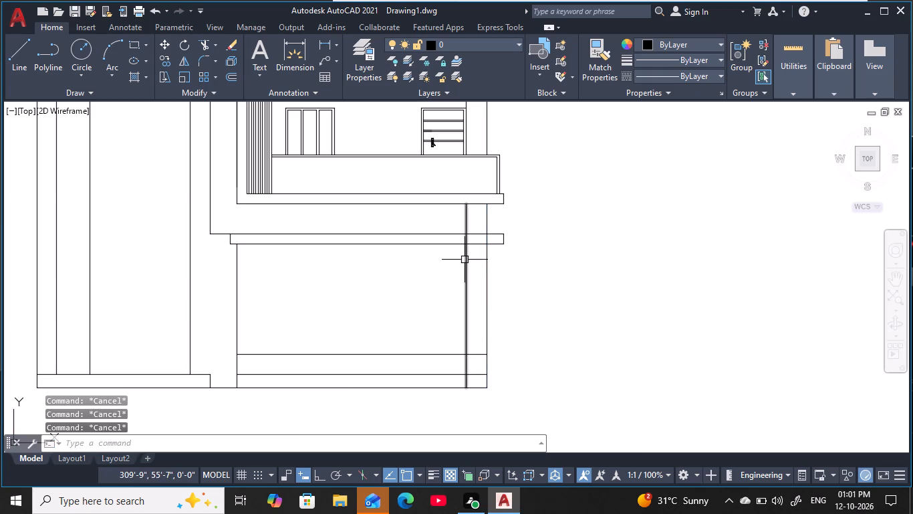
# Trim the new vertical line between the balcony slab and the projecting band below it, and where it crosses that band.
pyautogui.write('tr')
pyautogui.press('space')
pyautogui.scroll(1, 481, 224)
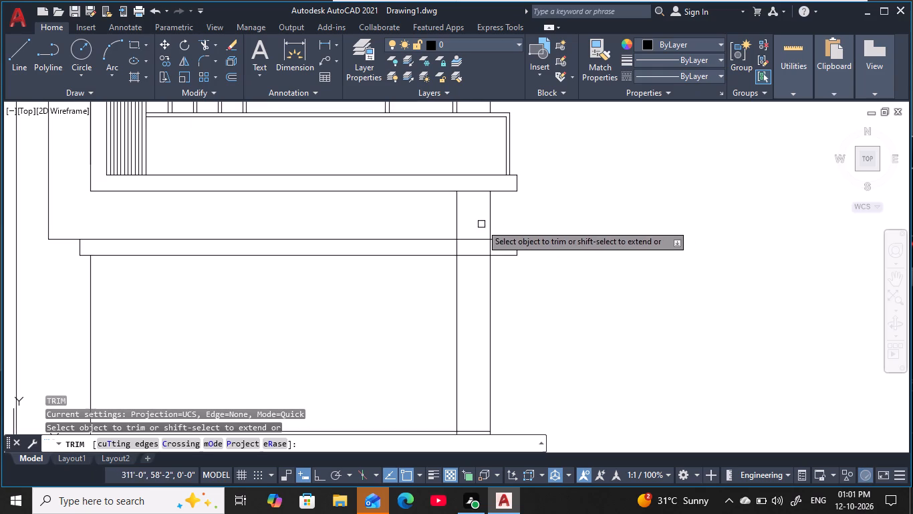
pyautogui.click(477, 224)
pyautogui.click(437, 224)
pyautogui.click(467, 251)
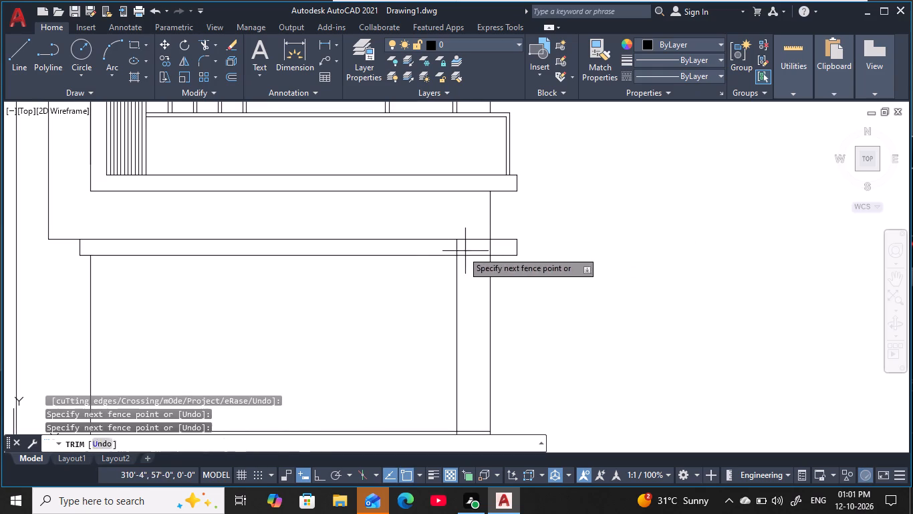
pyautogui.click(444, 250)
pyautogui.scroll(-2, 450, 337)
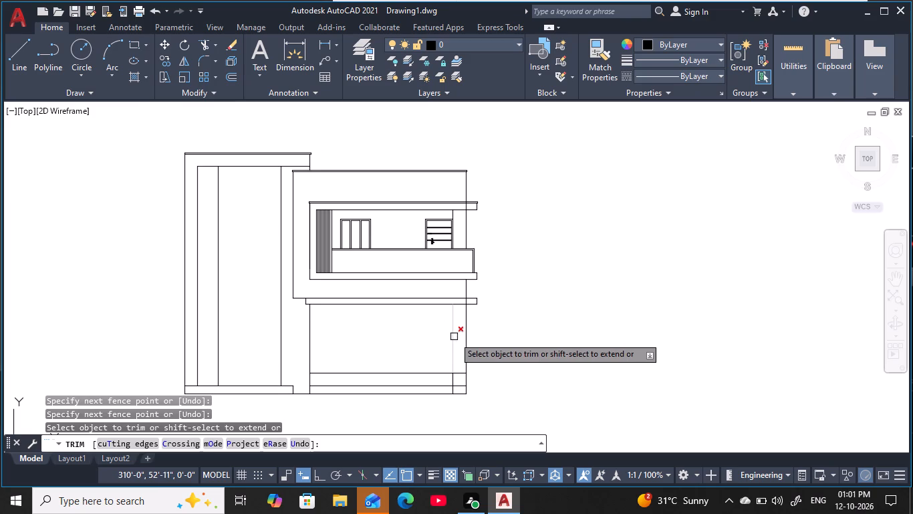
pyautogui.press('Escape')
pyautogui.press('Escape')
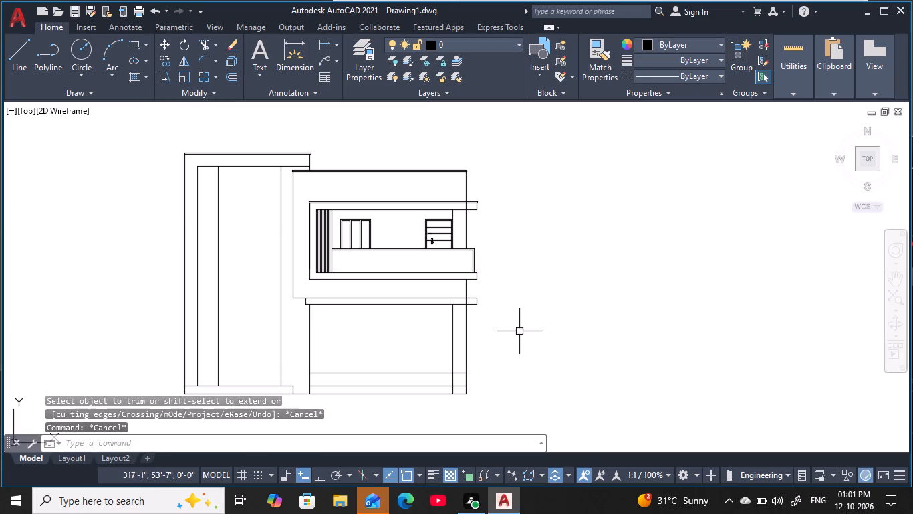
pyautogui.press('Escape')
pyautogui.press('Escape')
pyautogui.press('Escape')
pyautogui.press('Escape')
pyautogui.press('Escape')
pyautogui.press('Escape')
pyautogui.press('Escape')
pyautogui.press('Escape')
pyautogui.press('Escape')
pyautogui.press('Escape')
pyautogui.press('Escape')
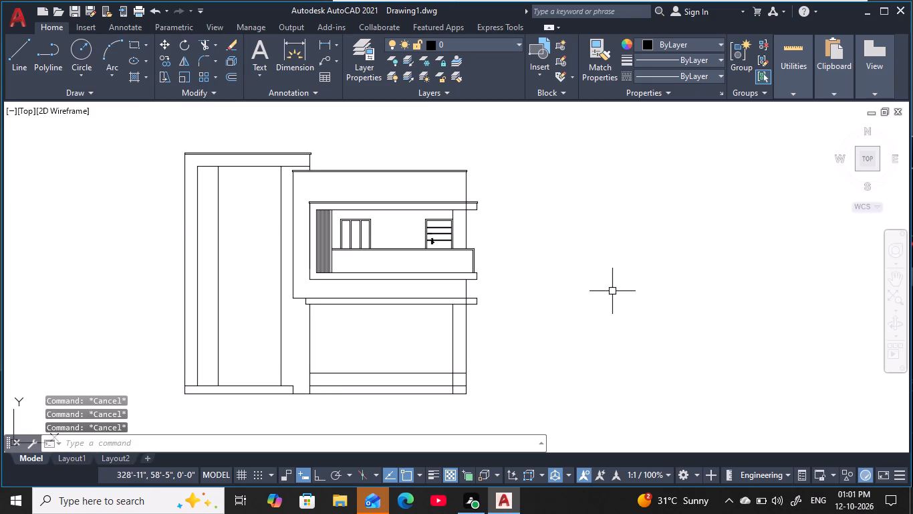
pyautogui.press('Escape')
pyautogui.press('Escape')
pyautogui.press('Escape')
# Offset the ground floor's inner vertical line 6' further inward, toward the left wall.
pyautogui.press('o')
pyautogui.press('space')
pyautogui.press('6')
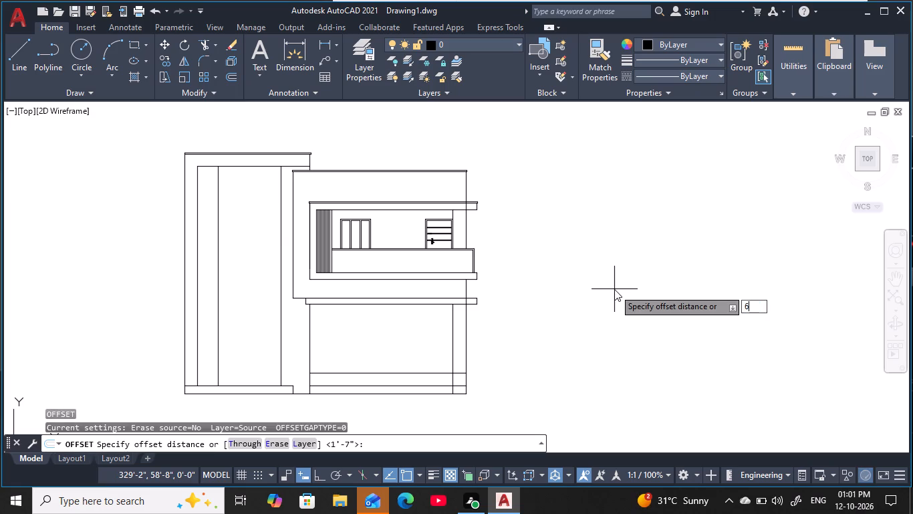
pyautogui.press("'")
pyautogui.press('space')
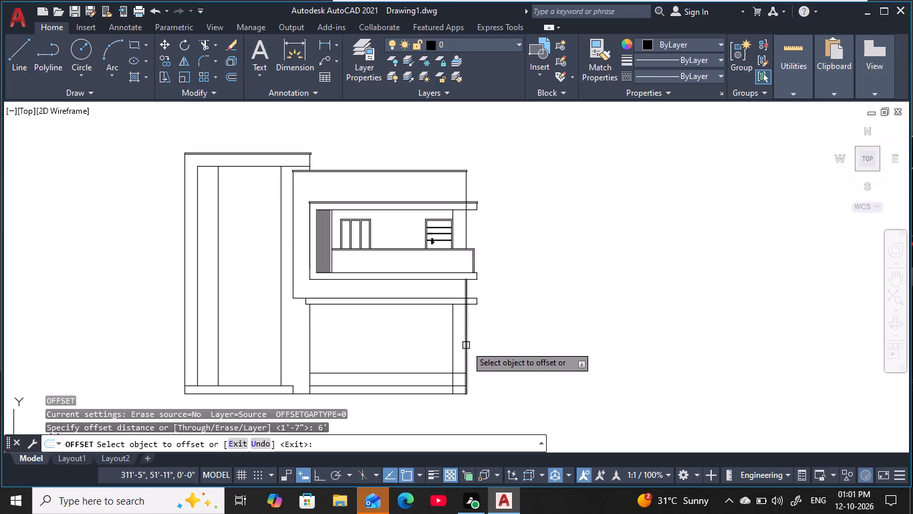
pyautogui.click(452, 347)
pyautogui.click(378, 355)
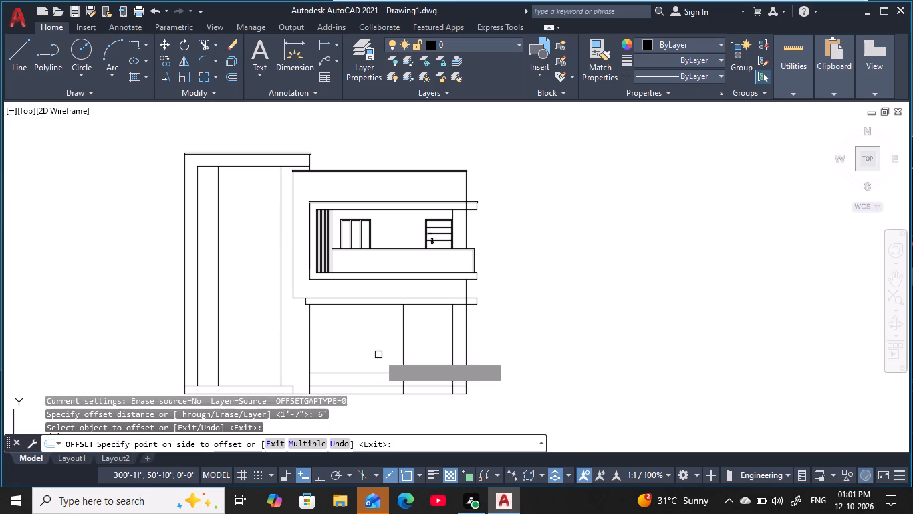
pyautogui.press('Escape')
pyautogui.press('Escape')
pyautogui.press('Escape')
pyautogui.press('Escape')
pyautogui.press('Escape')
pyautogui.press('Escape')
pyautogui.press('Escape')
pyautogui.press('Escape')
pyautogui.press('Escape')
pyautogui.press('Escape')
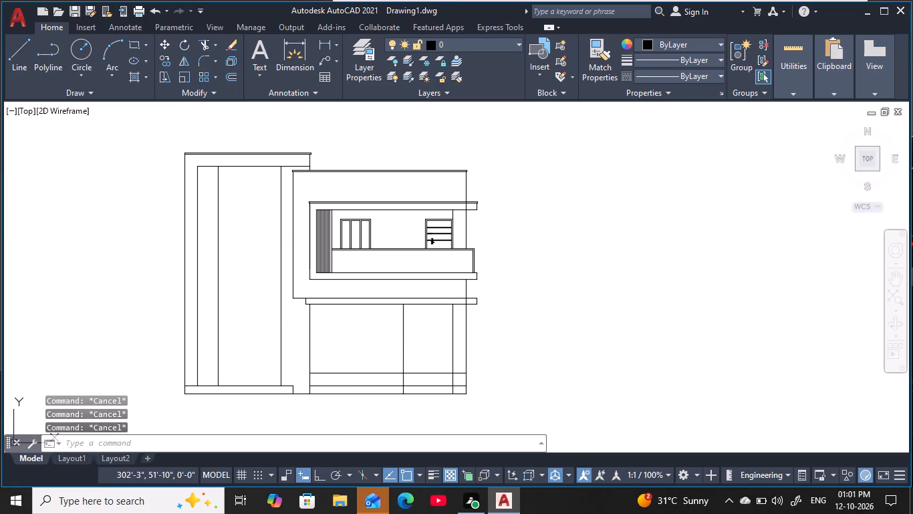
pyautogui.press('Escape')
pyautogui.press('Escape')
pyautogui.press('Escape')
pyautogui.press('Escape')
pyautogui.press('Escape')
pyautogui.press('Escape')
pyautogui.press('Escape')
# Trim the ground floor's middle vertical line between the two horizontal lines at the base.
pyautogui.scroll(1, 439, 340)
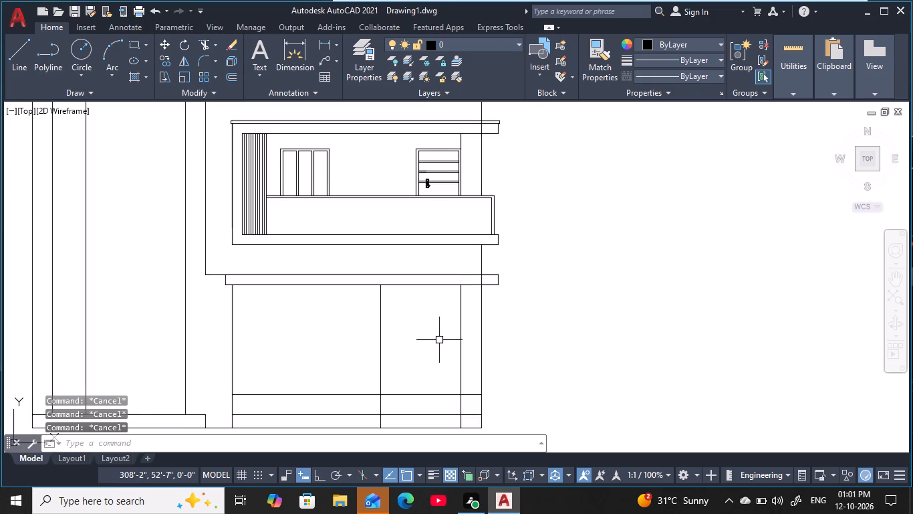
pyautogui.moveTo(439, 340); pyautogui.dragTo(531, 283, button='middle')
pyautogui.press('Escape')
pyautogui.press('Escape')
pyautogui.press('Escape')
pyautogui.press('Escape')
pyautogui.press('Escape')
pyautogui.press('Escape')
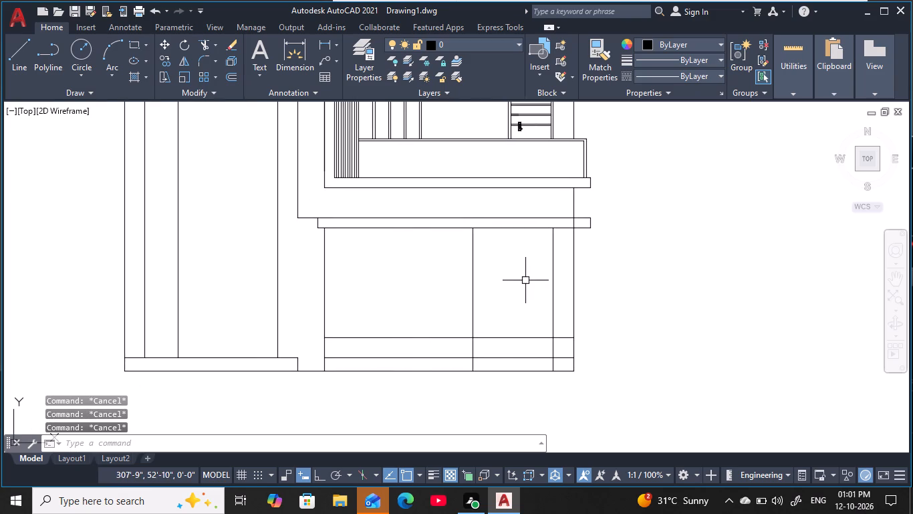
pyautogui.press('t')
pyautogui.press('r')
pyautogui.press('space')
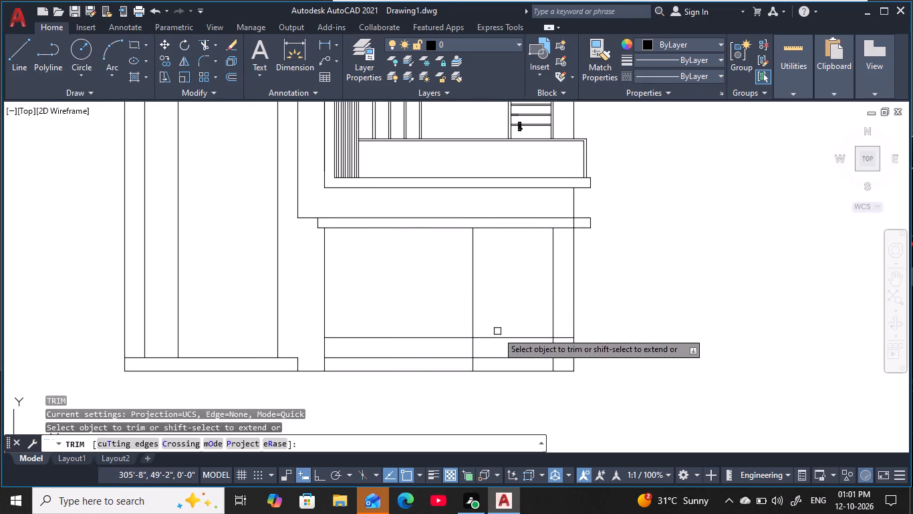
pyautogui.scroll(1, 481, 351)
pyautogui.moveTo(490, 349); pyautogui.dragTo(479, 293, button='middle')
pyautogui.click(487, 290)
pyautogui.click(430, 290)
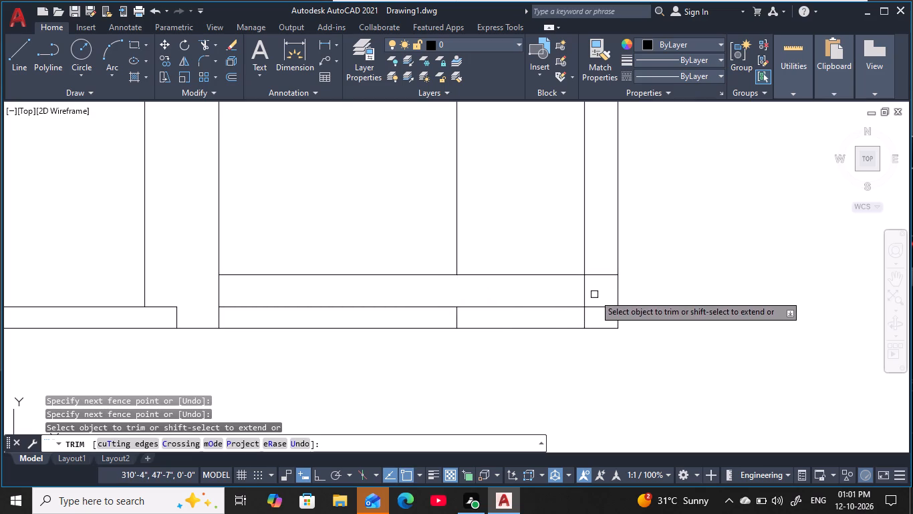
pyautogui.press('Escape')
pyautogui.press('Escape')
pyautogui.press('Escape')
pyautogui.press('Escape')
pyautogui.press('Escape')
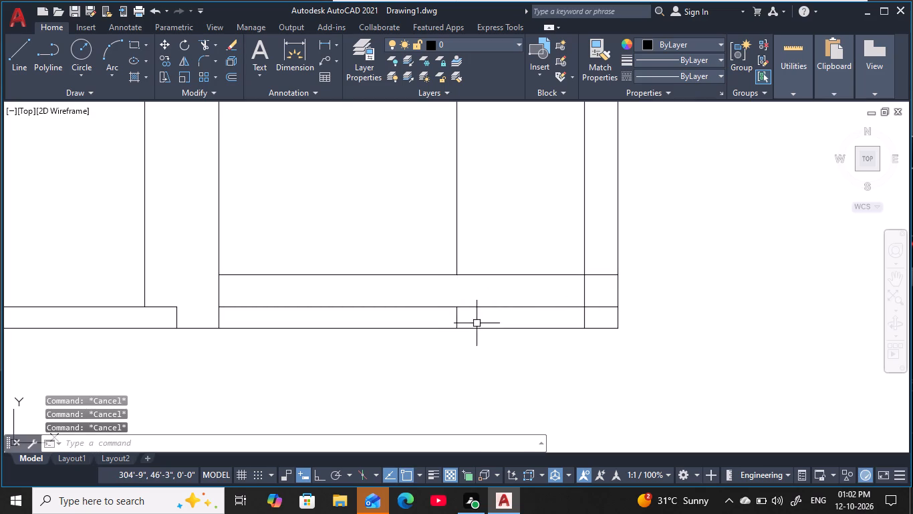
pyautogui.press('Escape')
# Erase the leftover piece of the middle vertical line inside the lowest base strip.
pyautogui.click(473, 318)
pyautogui.click(434, 317)
pyautogui.write('e')
pyautogui.press('space')
pyautogui.press('Escape')
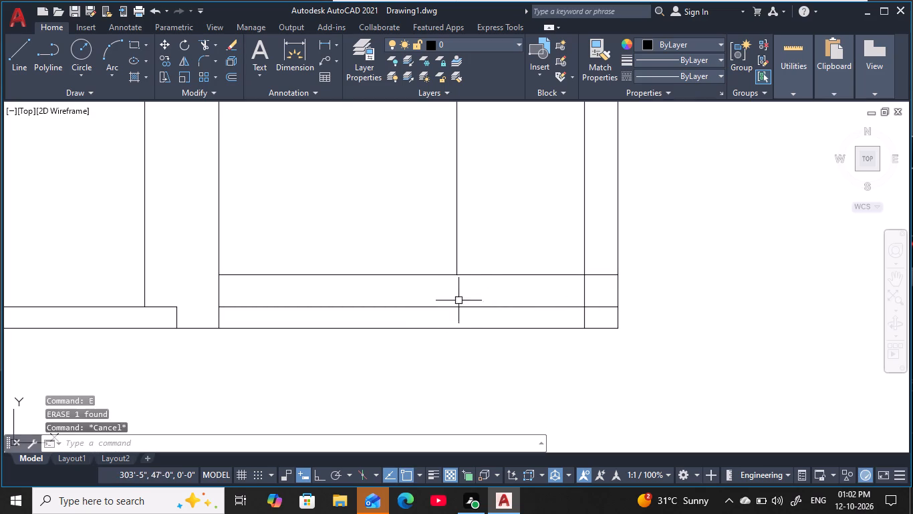
pyautogui.press('Escape')
pyautogui.moveTo(491, 279); pyautogui.dragTo(472, 312, button='middle')
pyautogui.press('Escape')
pyautogui.scroll(-1, 476, 307)
pyautogui.press('Escape')
pyautogui.press('Escape')
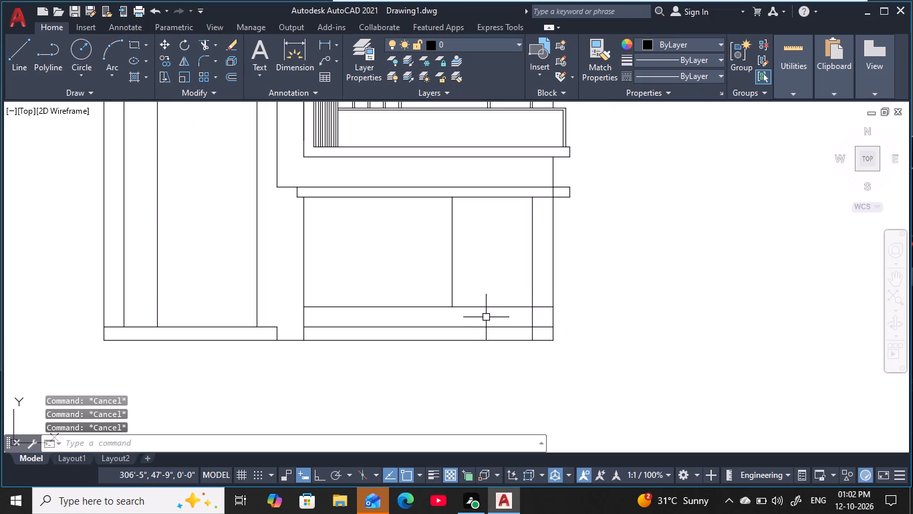
# Trim the ground floor's inner right vertical line within the lowest base strip, and the upper base line between it and the outer wall edge.
pyautogui.write('tr')
pyautogui.press('space')
pyautogui.scroll(3, 537, 336)
pyautogui.click(537, 336)
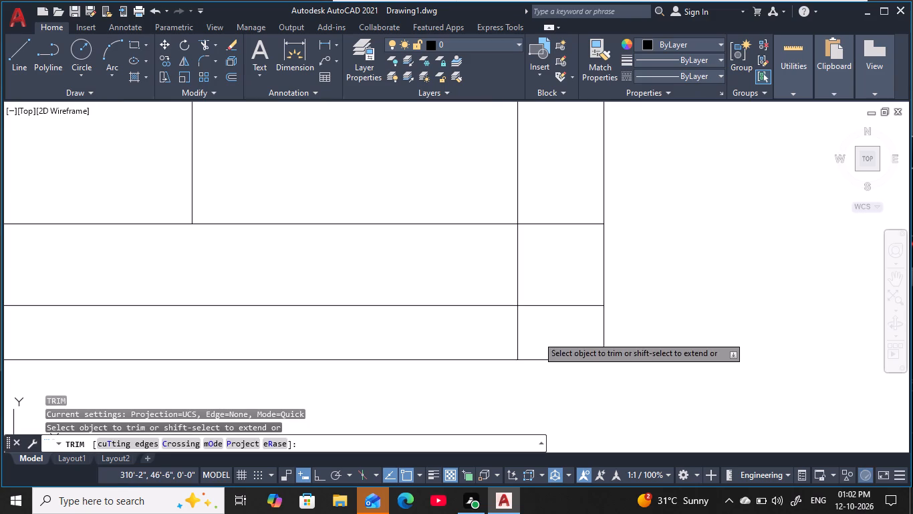
pyautogui.click(487, 336)
pyautogui.scroll(-2, 489, 321)
pyautogui.moveTo(491, 318); pyautogui.dragTo(509, 365, button='middle')
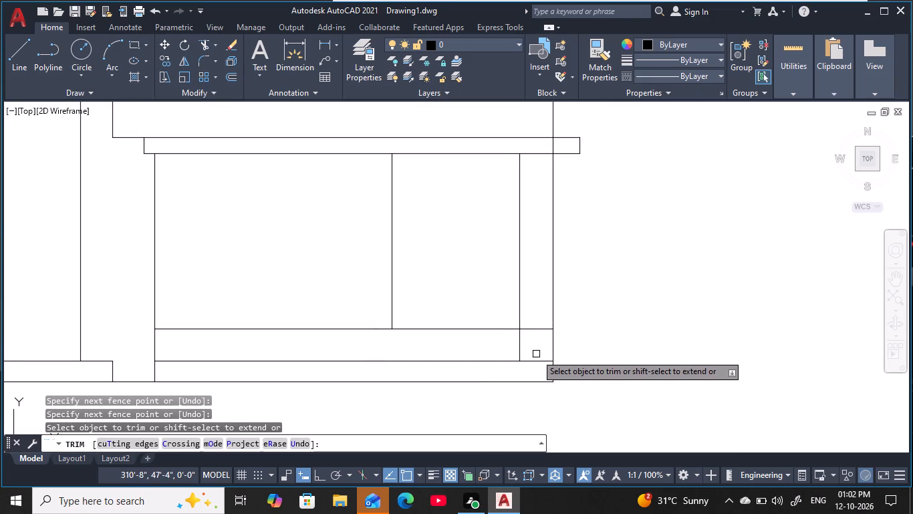
pyautogui.click(535, 337)
pyautogui.click(532, 315)
pyautogui.scroll(-2, 533, 315)
pyautogui.moveTo(533, 315); pyautogui.dragTo(536, 323, button='middle')
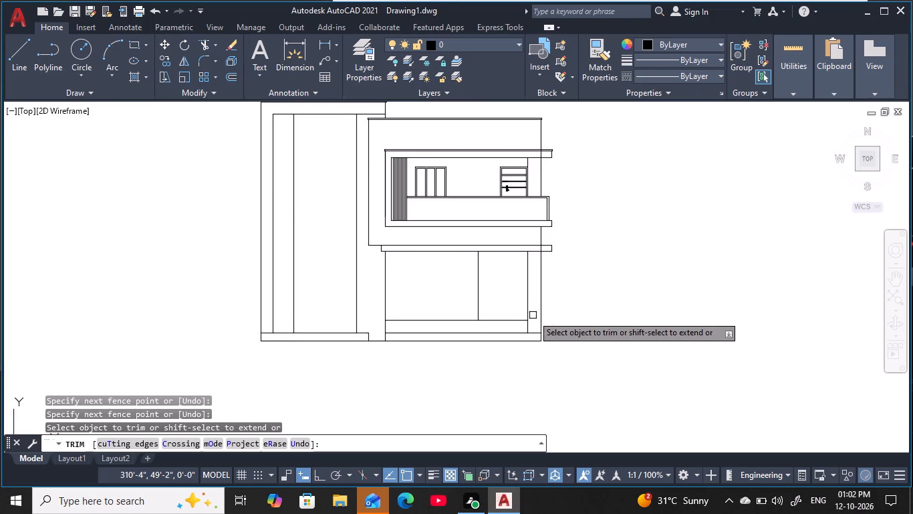
pyautogui.moveTo(536, 323); pyautogui.dragTo(537, 340, button='middle')
pyautogui.scroll(2, 516, 325)
pyautogui.middleClick(515, 323)
pyautogui.press('Escape')
pyautogui.press('Escape')
pyautogui.press('Escape')
pyautogui.press('Escape')
pyautogui.press('Escape')
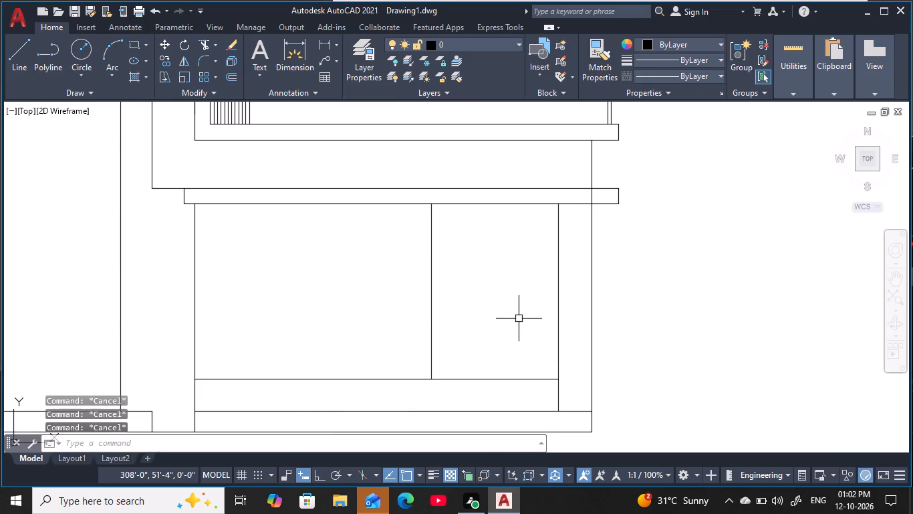
pyautogui.press('Escape')
pyautogui.press('Escape')
pyautogui.press('Escape')
pyautogui.press('Escape')
pyautogui.press('Escape')
pyautogui.press('Escape')
pyautogui.press('Escape')
pyautogui.press('Escape')
pyautogui.press('Escape')
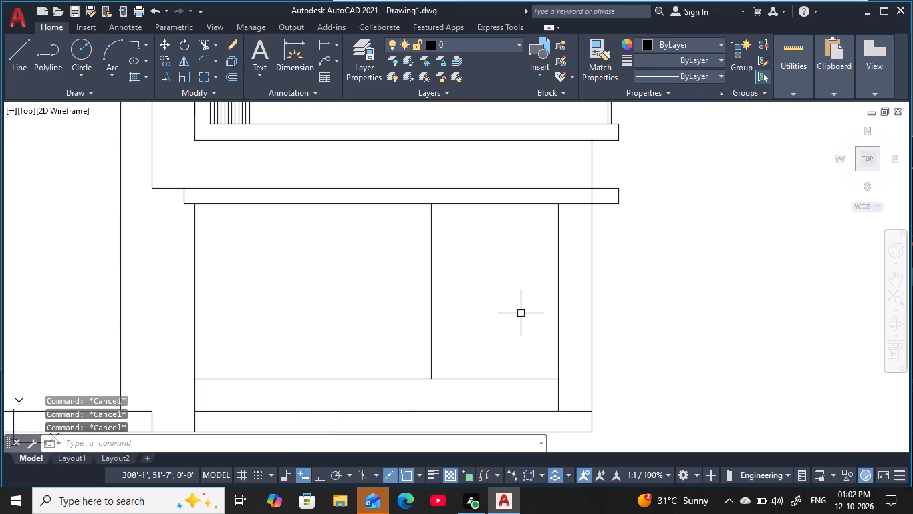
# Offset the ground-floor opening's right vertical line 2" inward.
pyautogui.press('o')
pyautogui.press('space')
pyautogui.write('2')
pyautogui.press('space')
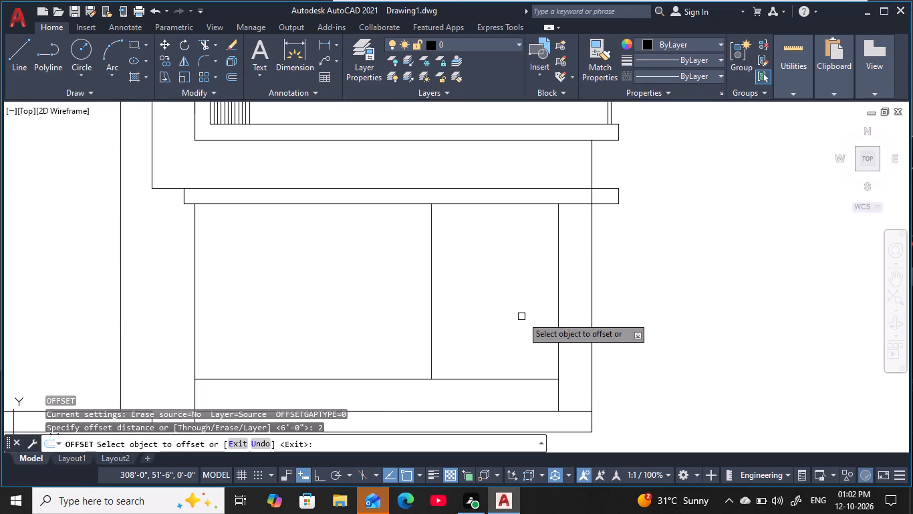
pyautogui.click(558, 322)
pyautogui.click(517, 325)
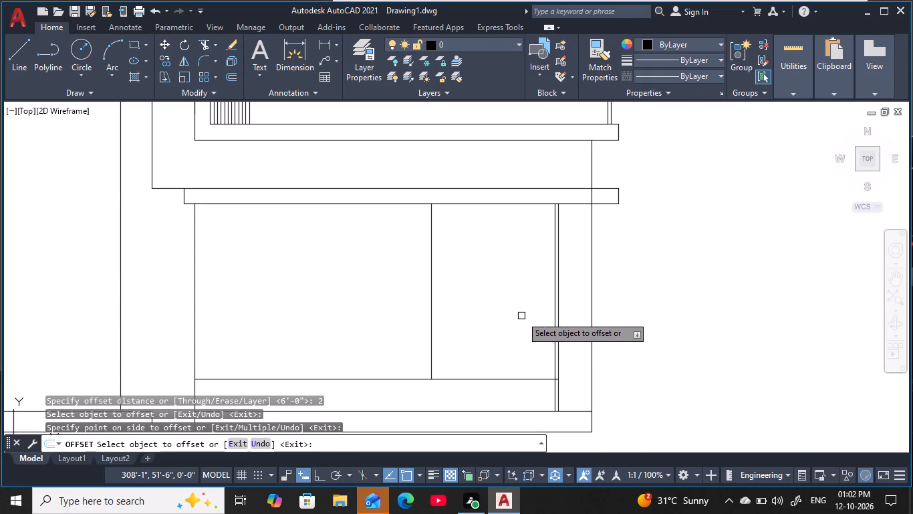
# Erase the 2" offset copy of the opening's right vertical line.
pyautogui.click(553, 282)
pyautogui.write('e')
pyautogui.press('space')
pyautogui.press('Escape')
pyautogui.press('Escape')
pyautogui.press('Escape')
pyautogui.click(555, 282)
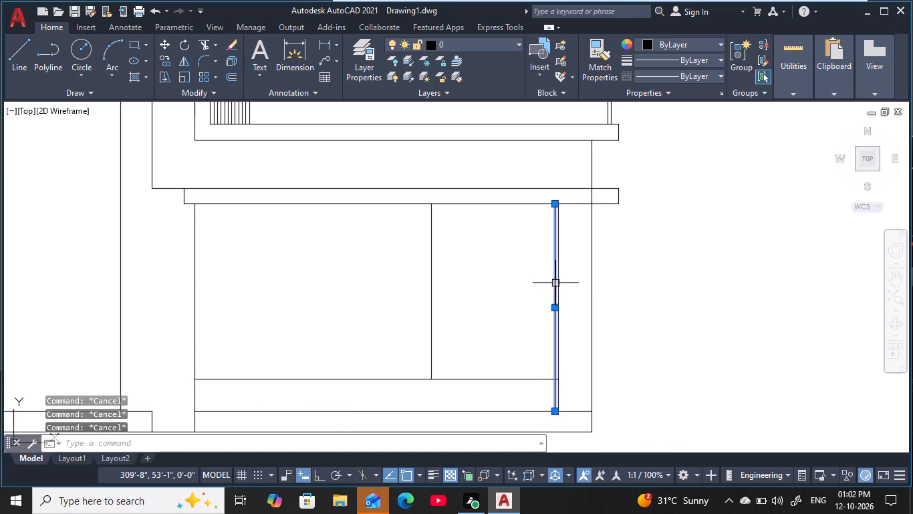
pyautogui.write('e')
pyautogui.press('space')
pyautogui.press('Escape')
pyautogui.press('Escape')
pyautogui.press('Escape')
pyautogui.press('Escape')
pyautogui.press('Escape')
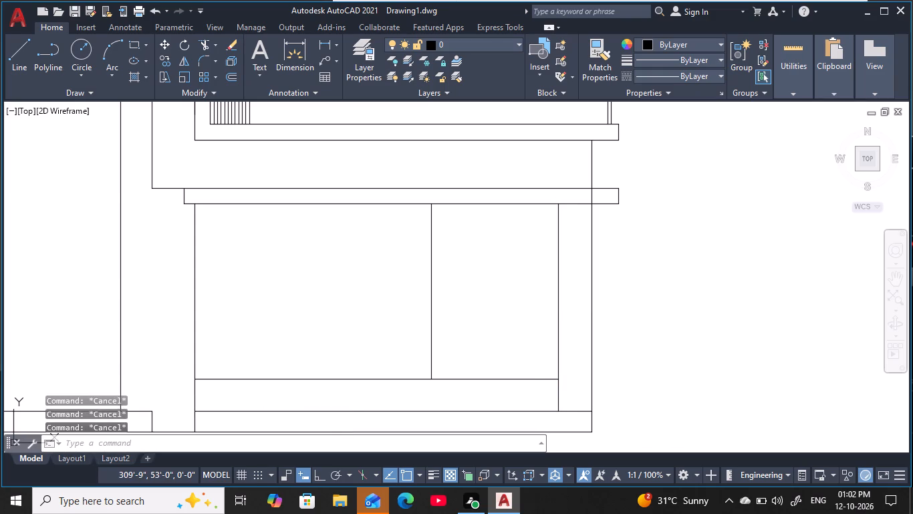
# Offset the opening's right and left vertical lines and the projecting band's bottom line 4" into the opening.
pyautogui.press('o')
pyautogui.press('space')
pyautogui.write('4')
pyautogui.press('space')
pyautogui.click(559, 292)
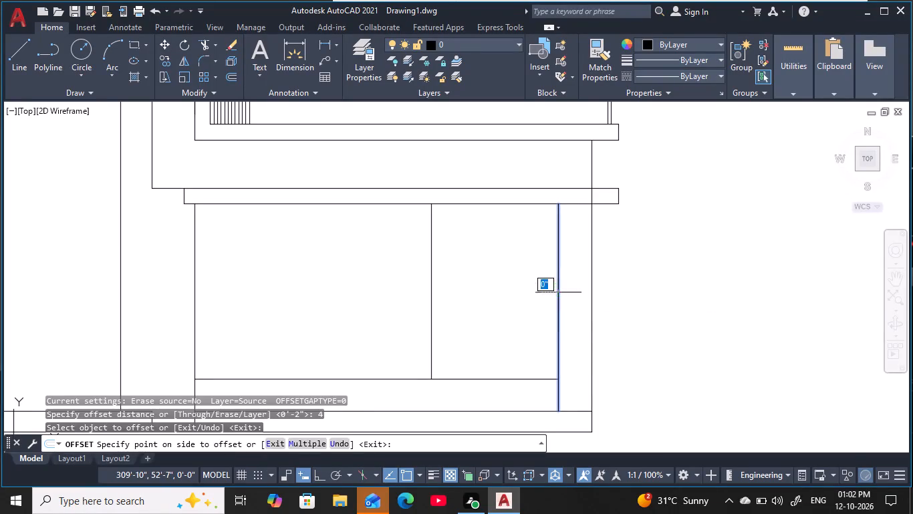
pyautogui.click(496, 323)
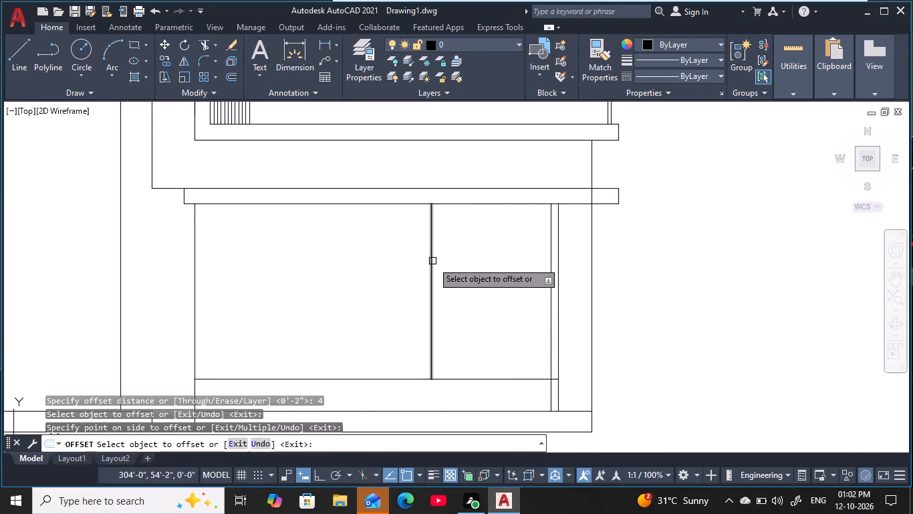
pyautogui.click(431, 264)
pyautogui.click(479, 276)
pyautogui.click(485, 207)
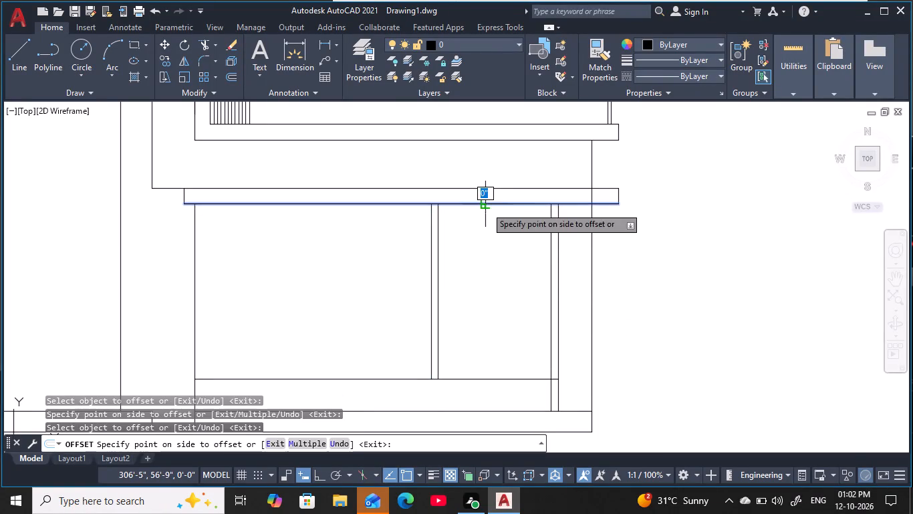
pyautogui.click(492, 250)
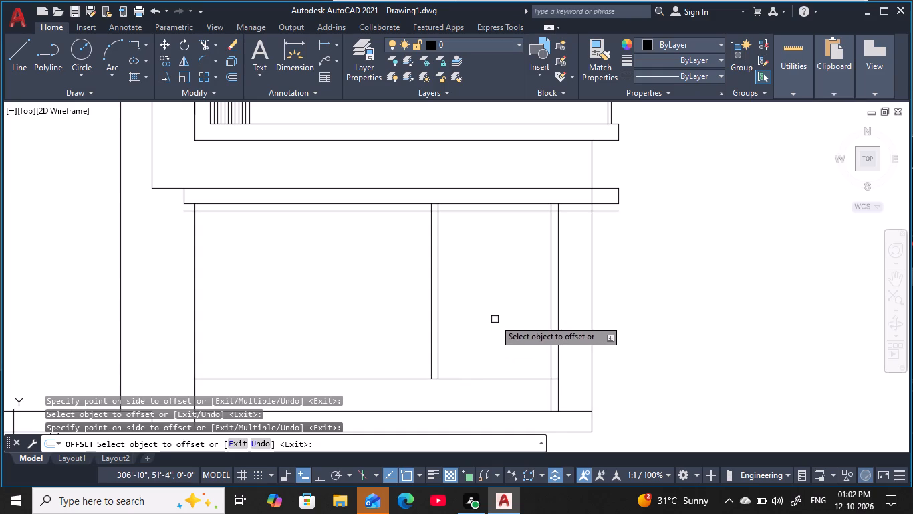
pyautogui.press('Escape')
pyautogui.press('Escape')
pyautogui.press('Escape')
pyautogui.press('Escape')
pyautogui.press('Escape')
pyautogui.press('Escape')
pyautogui.press('Escape')
# Trim the new head line from the left wall to the opening and clean up both upper inner corners of the frame.
pyautogui.write('tr')
pyautogui.press('space')
pyautogui.click(398, 212)
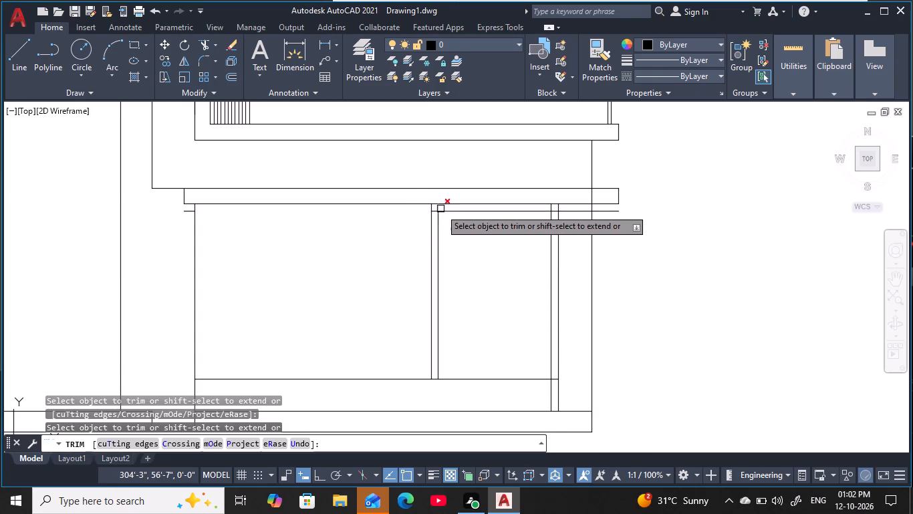
pyautogui.scroll(2, 440, 209)
pyautogui.click(439, 207)
pyautogui.click(420, 218)
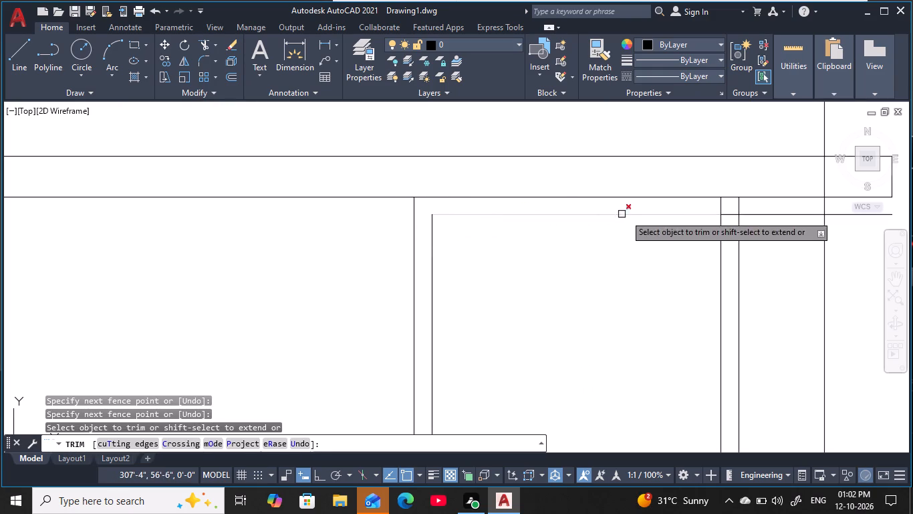
pyautogui.scroll(2, 734, 218)
pyautogui.click(733, 216)
pyautogui.click(689, 195)
pyautogui.scroll(-4, 705, 212)
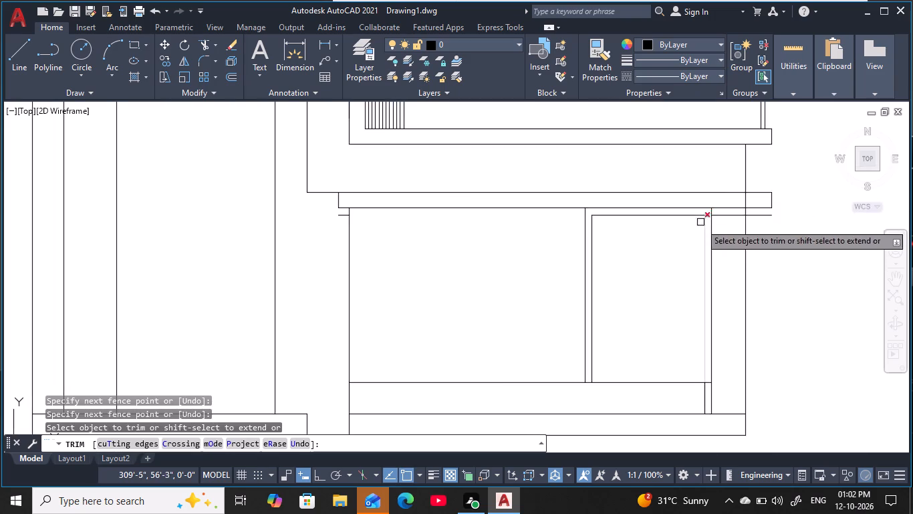
# Remove the head line's stub outside the left wall and trim the frame's inner right line below the upper base line.
pyautogui.scroll(-2, 690, 237)
pyautogui.moveTo(686, 249); pyautogui.dragTo(638, 229, button='middle')
pyautogui.scroll(4, 497, 216)
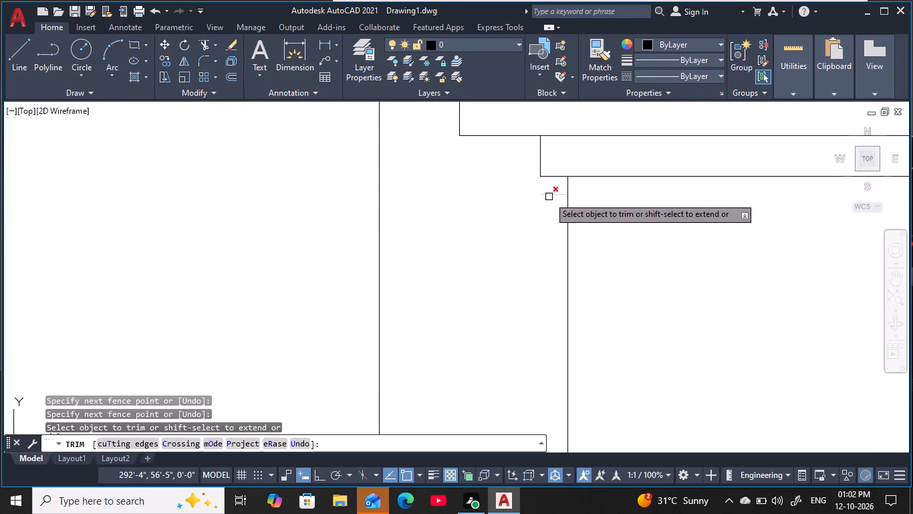
pyautogui.click(549, 197)
pyautogui.scroll(-5, 714, 281)
pyautogui.moveTo(717, 282); pyautogui.dragTo(535, 244, button='middle')
pyautogui.scroll(2, 638, 280)
pyautogui.moveTo(638, 281); pyautogui.dragTo(626, 254, button='middle')
pyautogui.scroll(1, 626, 254)
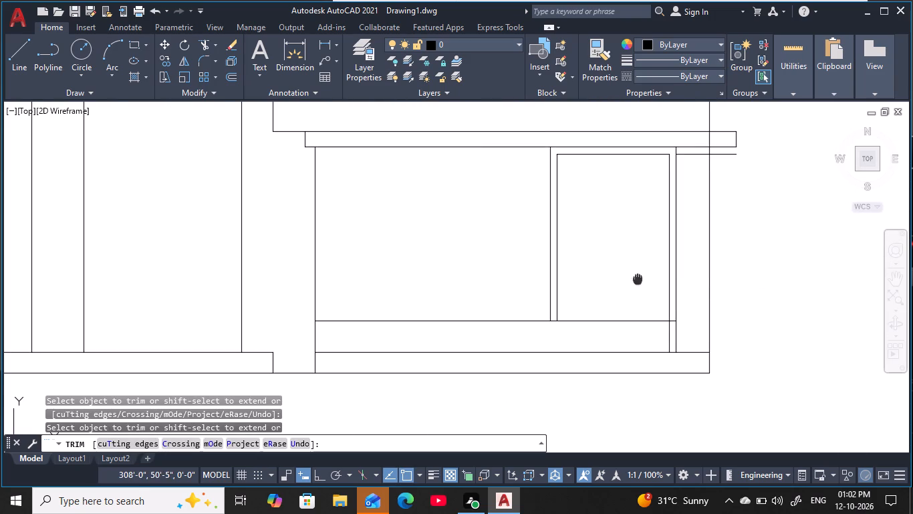
pyautogui.scroll(-2, 640, 296)
pyautogui.moveTo(633, 286); pyautogui.dragTo(637, 322, button='middle')
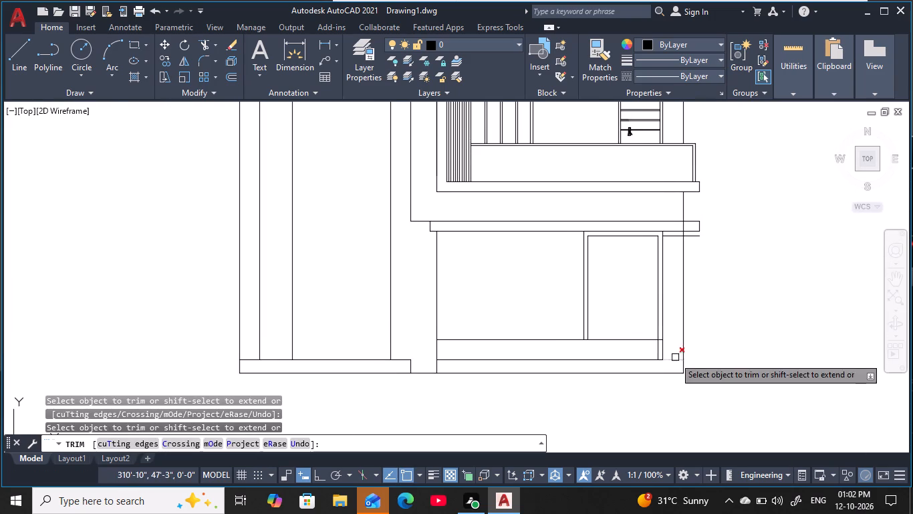
pyautogui.scroll(2, 662, 355)
pyautogui.click(654, 347)
pyautogui.scroll(-2, 582, 244)
pyautogui.moveTo(582, 244); pyautogui.dragTo(592, 283, button='middle')
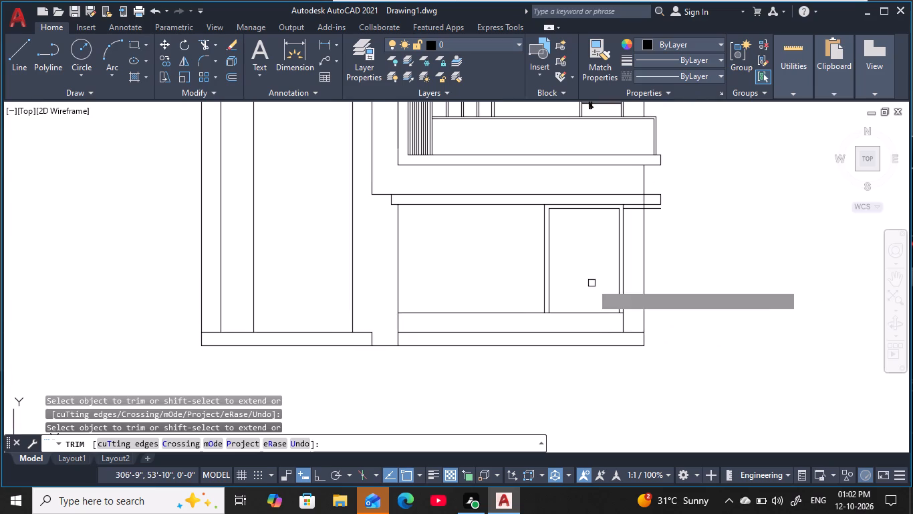
pyautogui.press('Escape')
pyautogui.press('Escape')
pyautogui.press('Escape')
pyautogui.press('Escape')
# Offset the opening frame's inner left line 2' toward the right side of the opening.
pyautogui.moveTo(600, 277); pyautogui.dragTo(583, 281, button='middle')
pyautogui.press('Escape')
pyautogui.press('Escape')
pyautogui.scroll(1, 583, 281)
pyautogui.moveTo(583, 281); pyautogui.dragTo(582, 292, button='middle')
pyautogui.press('Escape')
pyautogui.press('Escape')
pyautogui.press('Escape')
pyautogui.press('o')
pyautogui.press('space')
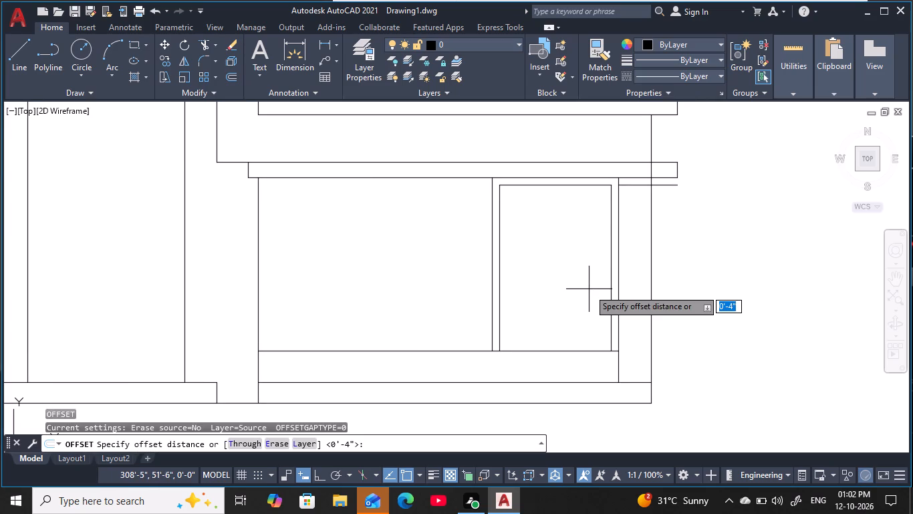
pyautogui.press('2')
pyautogui.write("'")
pyautogui.press('space')
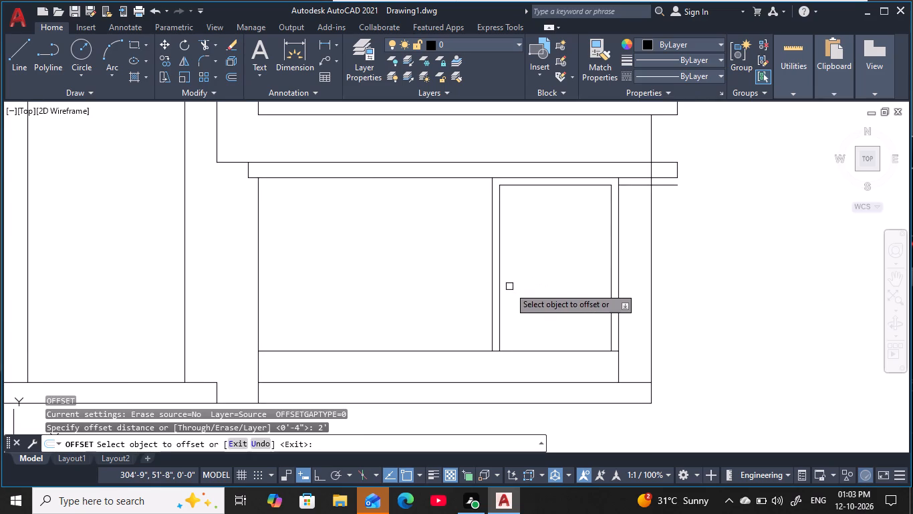
pyautogui.click(501, 295)
pyautogui.click(577, 294)
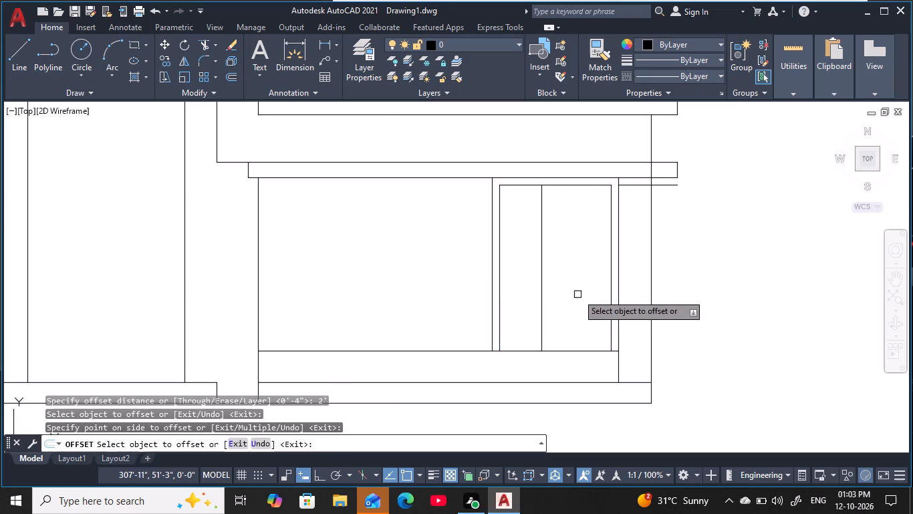
pyautogui.press('Escape')
pyautogui.press('Escape')
pyautogui.press('Escape')
pyautogui.press('Escape')
pyautogui.press('Escape')
pyautogui.press('Escape')
pyautogui.press('Escape')
pyautogui.press('Escape')
pyautogui.press('Escape')
pyautogui.press('Escape')
pyautogui.press('Escape')
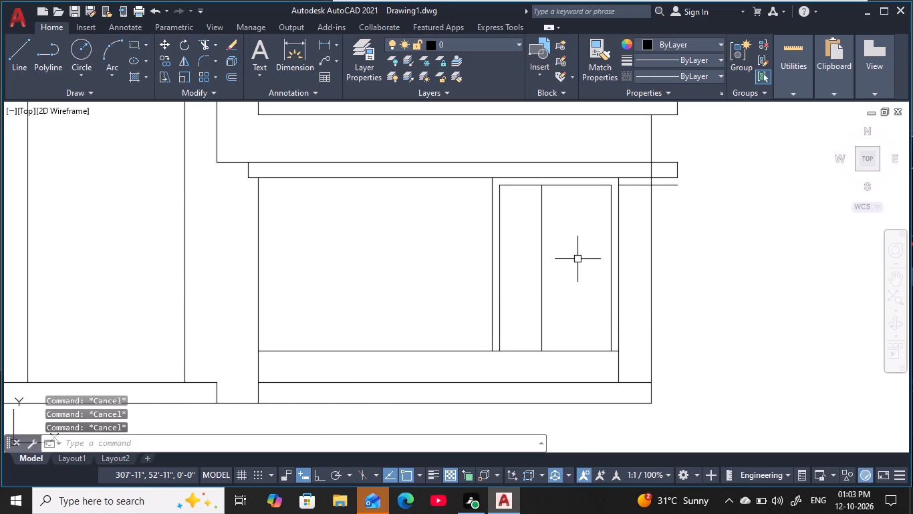
# Offset the vertical divider line inside the opening frame 3" toward the right side of the opening.
pyautogui.press('Escape')
pyautogui.press('Escape')
pyautogui.press('Escape')
pyautogui.press('Escape')
pyautogui.press('Escape')
pyautogui.press('Escape')
pyautogui.press('Escape')
pyautogui.press('Escape')
pyautogui.press('Escape')
pyautogui.press('Escape')
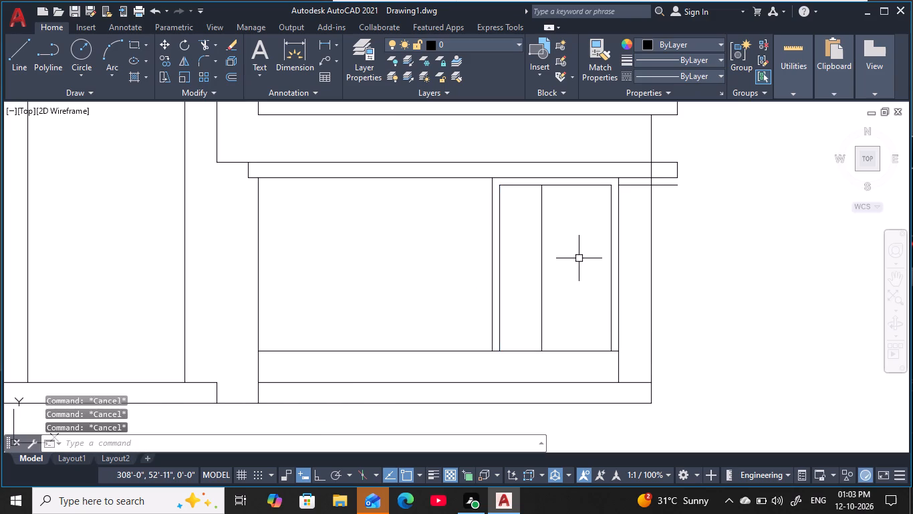
pyautogui.write('o')
pyautogui.press('space')
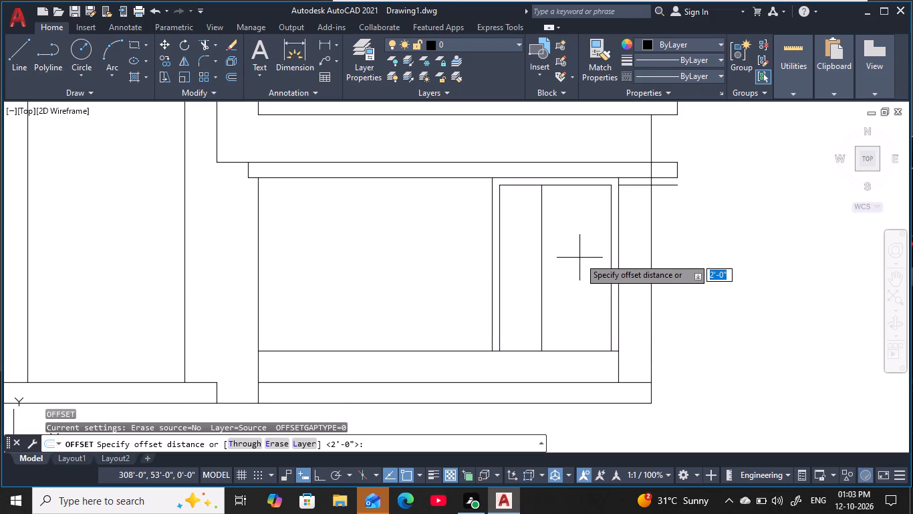
pyautogui.write('3')
pyautogui.press('space')
pyautogui.click(544, 284)
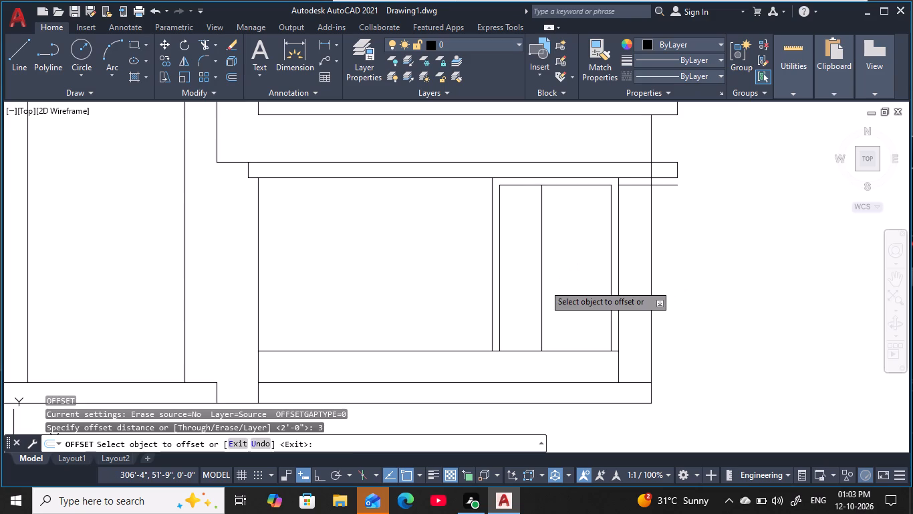
pyautogui.click(579, 281)
pyautogui.press('Escape')
pyautogui.press('Escape')
pyautogui.press('Escape')
pyautogui.press('Escape')
pyautogui.press('Escape')
pyautogui.press('Escape')
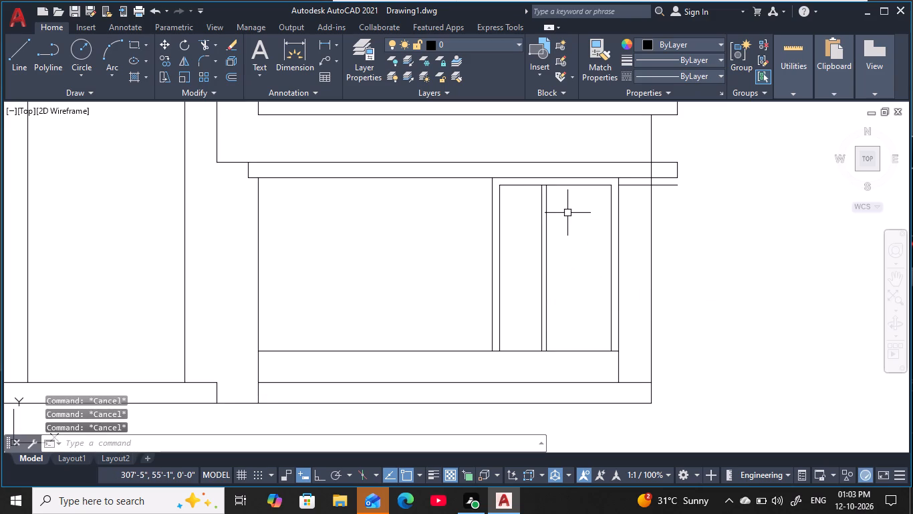
# Trim the frame's inner head line between the two vertical divider lines.
pyautogui.write('tr')
pyautogui.press('space')
pyautogui.press('space')
pyautogui.scroll(3, 547, 186)
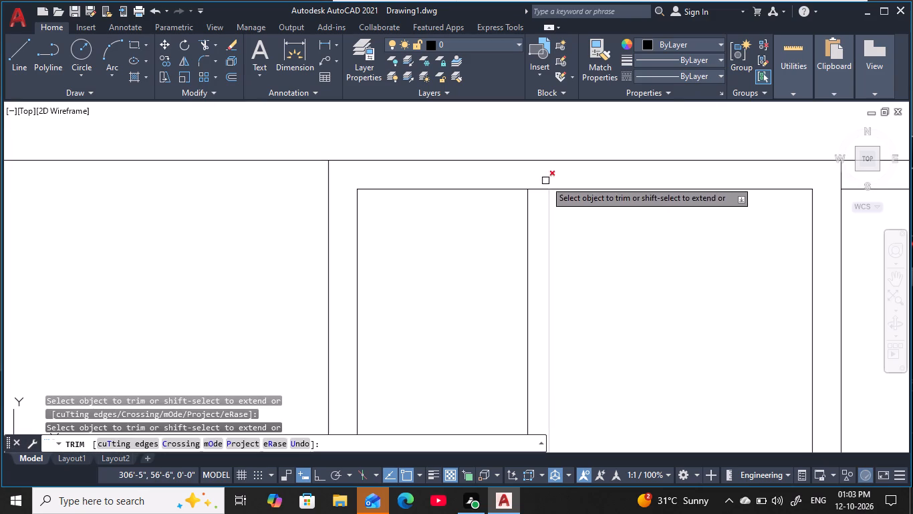
pyautogui.click(537, 188)
pyautogui.scroll(-4, 565, 272)
pyautogui.moveTo(597, 316); pyautogui.dragTo(594, 292, button='middle')
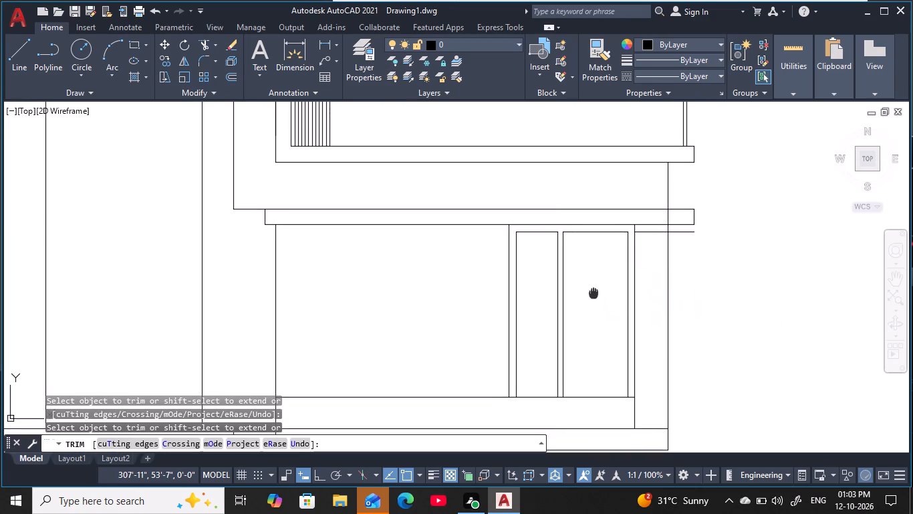
pyautogui.moveTo(594, 292); pyautogui.dragTo(594, 290, button='middle')
pyautogui.press('Escape')
pyautogui.press('Escape')
pyautogui.press('Escape')
pyautogui.press('Escape')
pyautogui.press('Escape')
pyautogui.press('Escape')
pyautogui.press('Escape')
pyautogui.press('Escape')
pyautogui.press('Escape')
pyautogui.press('Escape')
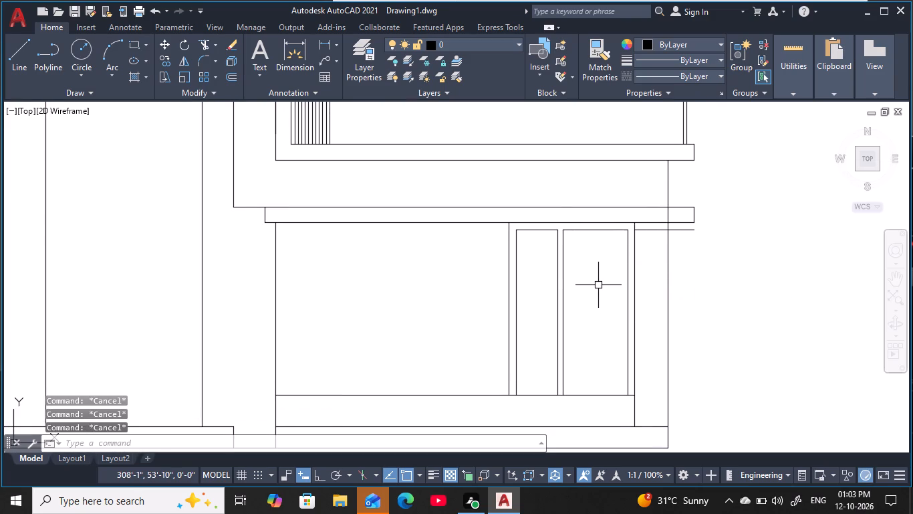
pyautogui.press('Escape')
# Offset the head line of the panel right of the divider 1' downward.
pyautogui.write('o')
pyautogui.press('space')
pyautogui.press('1')
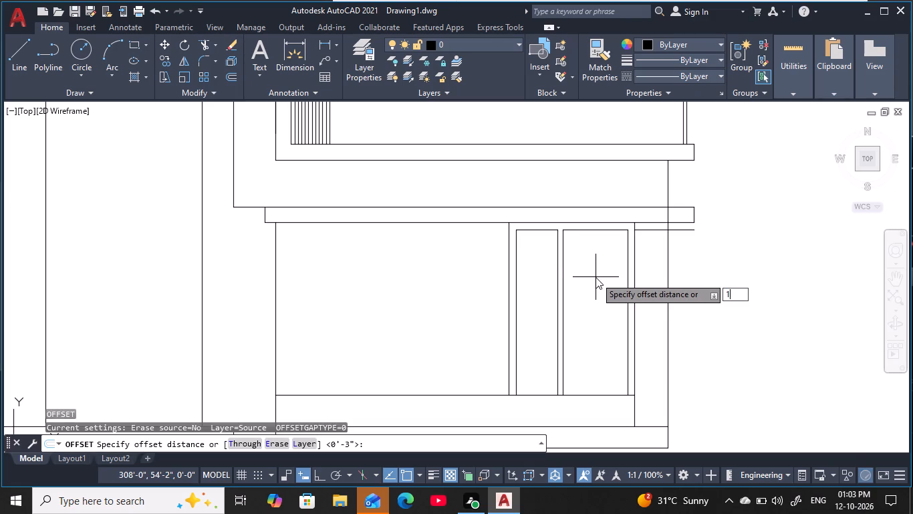
pyautogui.press("'")
pyautogui.press('space')
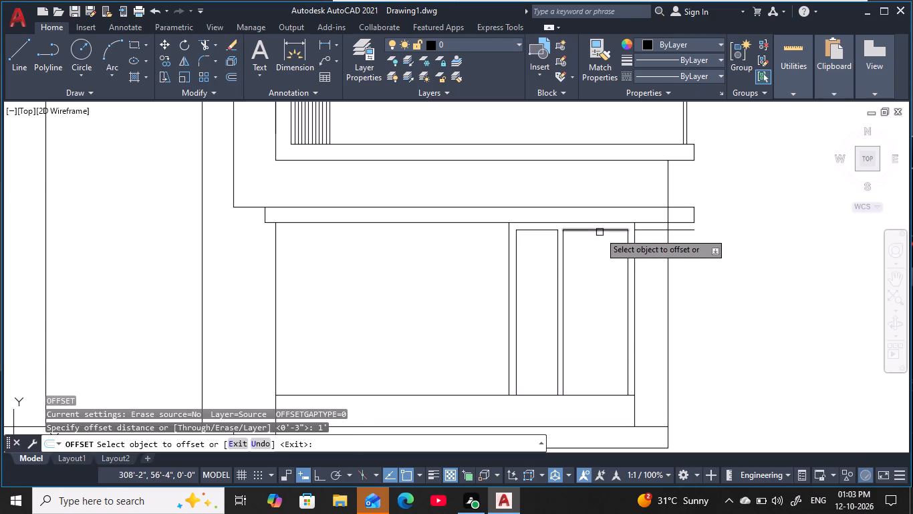
pyautogui.click(600, 232)
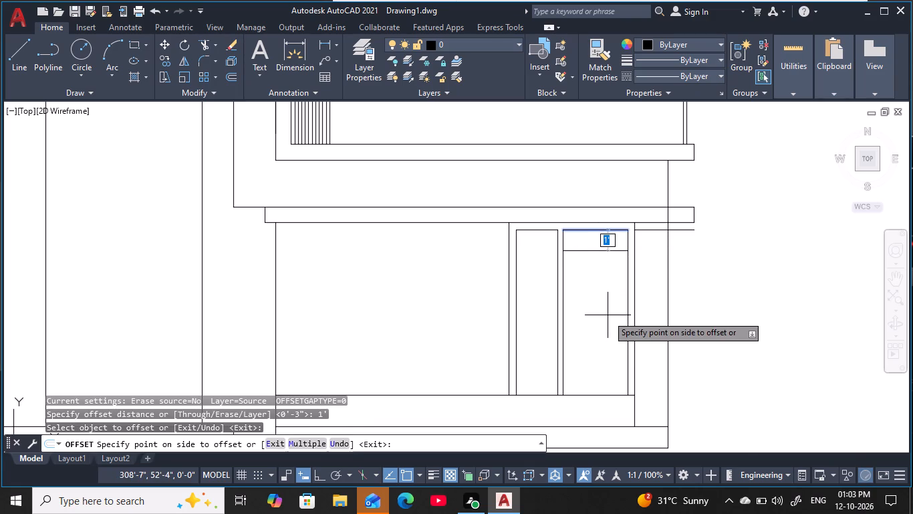
pyautogui.click(608, 315)
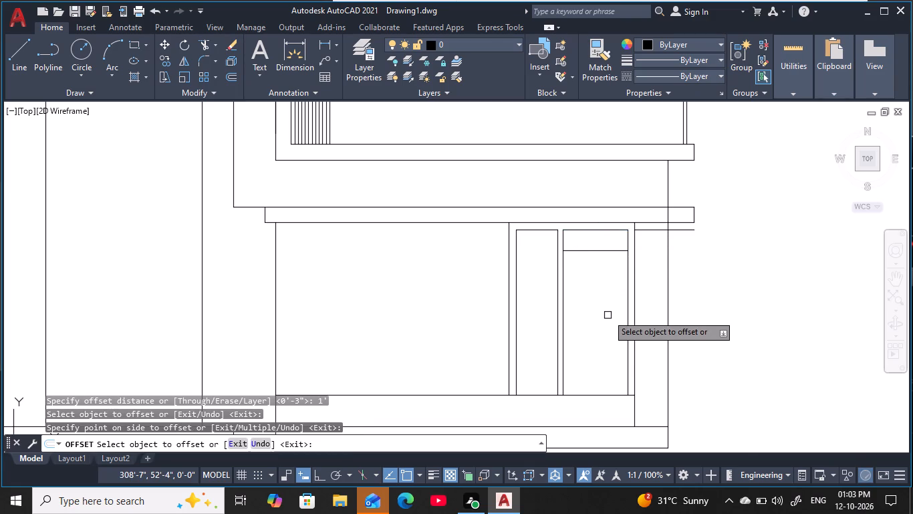
pyautogui.press('Escape')
pyautogui.press('Escape')
pyautogui.press('Escape')
pyautogui.press('Escape')
pyautogui.press('Escape')
pyautogui.press('Escape')
pyautogui.press('Escape')
# Offset the new horizontal line in the right-hand panel another 9" downward.
pyautogui.write('o 9')
pyautogui.press('space')
pyautogui.click(593, 253)
pyautogui.click(615, 349)
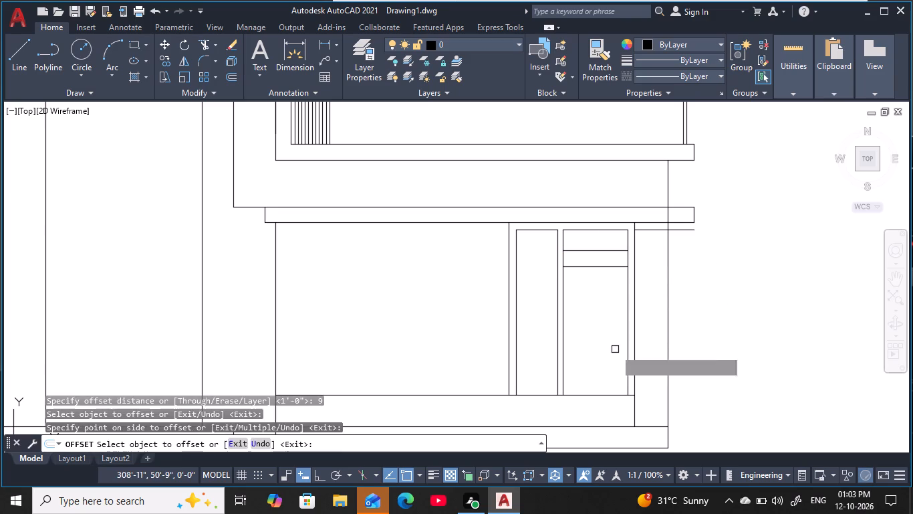
pyautogui.press('Escape')
pyautogui.press('Escape')
pyautogui.press('Escape')
pyautogui.moveTo(600, 317); pyautogui.dragTo(575, 304, button='middle')
pyautogui.press('Escape')
pyautogui.press('Escape')
pyautogui.press('Escape')
pyautogui.press('Escape')
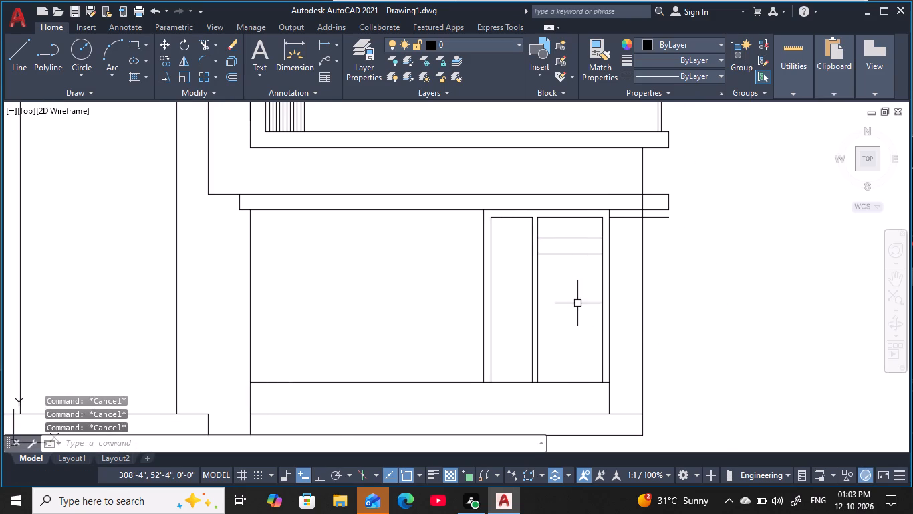
# Offset the upper base line beneath the opening 1' upward.
pyautogui.press('o')
pyautogui.press('space')
pyautogui.press('1')
pyautogui.press("'")
pyautogui.press('space')
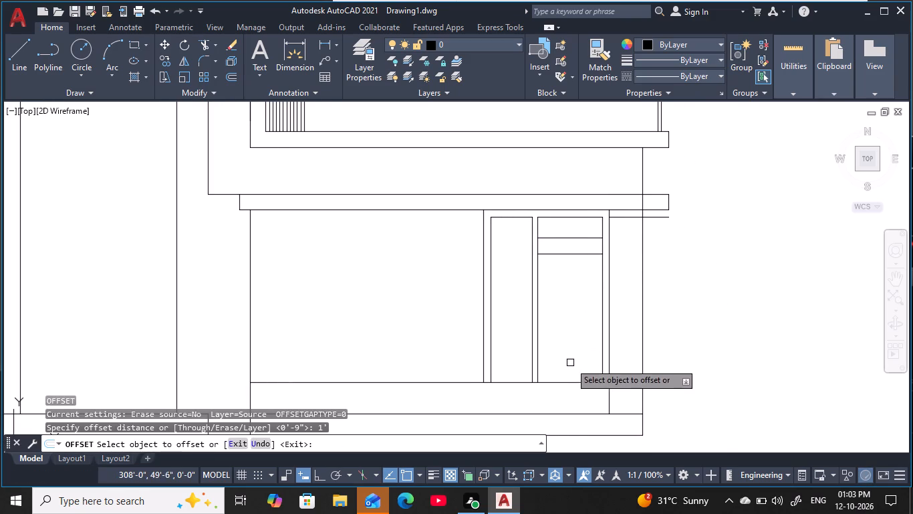
pyautogui.click(573, 383)
pyautogui.click(576, 323)
pyautogui.press('Escape')
pyautogui.press('Escape')
pyautogui.press('Escape')
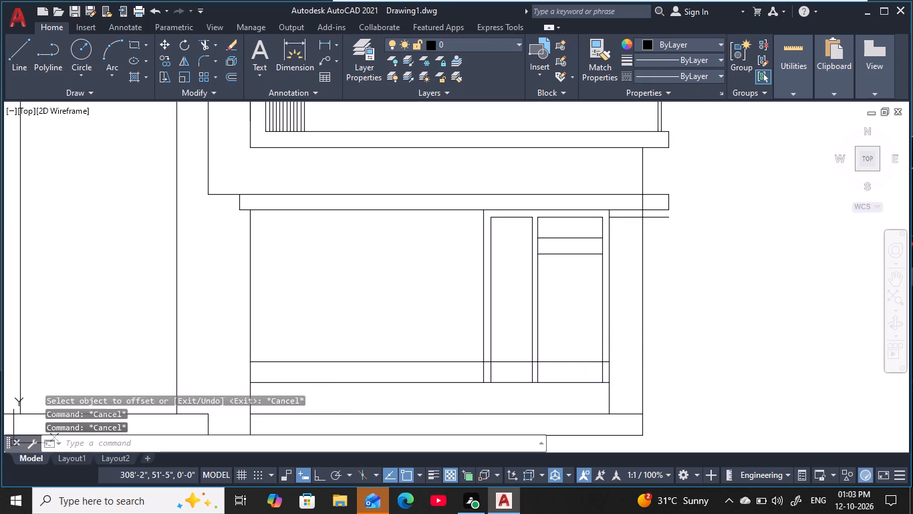
pyautogui.press('Escape')
# Offset the new line above the base another 9" upward.
pyautogui.press('o')
pyautogui.press('space')
pyautogui.press('9')
pyautogui.press('space')
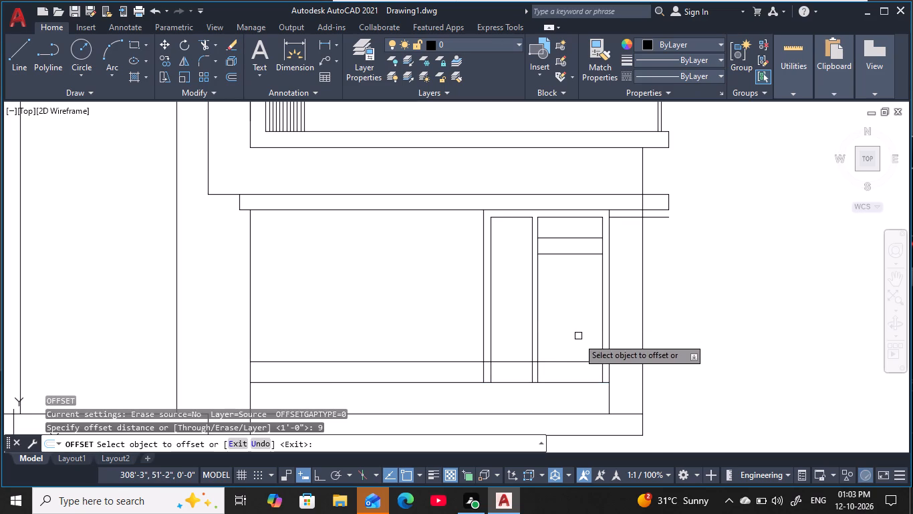
pyautogui.click(577, 362)
pyautogui.click(588, 280)
pyautogui.press('Escape')
pyautogui.press('Escape')
pyautogui.press('Escape')
pyautogui.press('Escape')
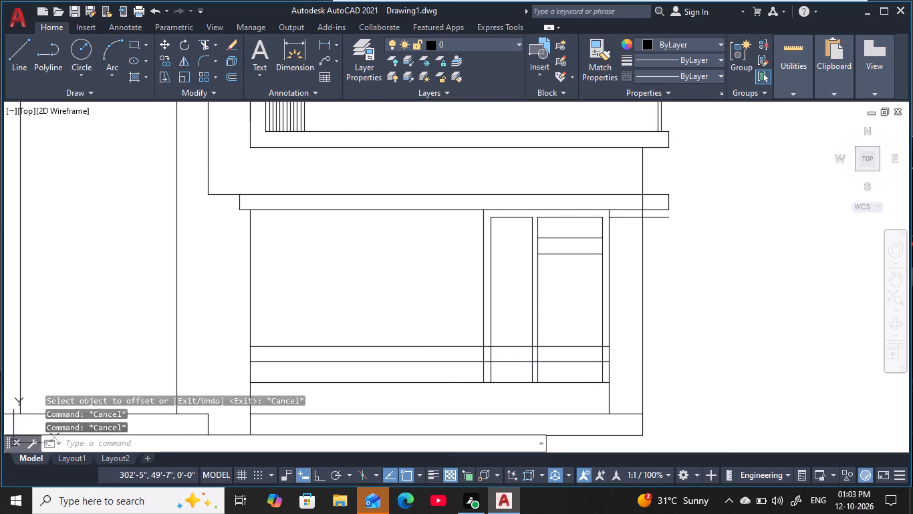
pyautogui.press('Escape')
pyautogui.press('Escape')
# Trim both lower horizontal lines from the left wall through the frame's left jamb and the narrow panel up to the divider.
pyautogui.press('t')
pyautogui.press('r')
pyautogui.press('space')
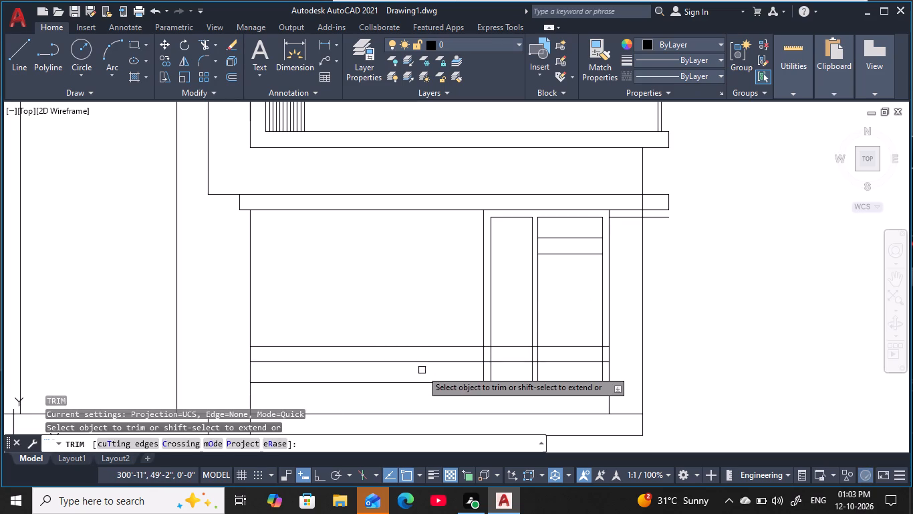
pyautogui.click(422, 370)
pyautogui.click(412, 322)
pyautogui.scroll(2, 498, 361)
pyautogui.click(468, 315)
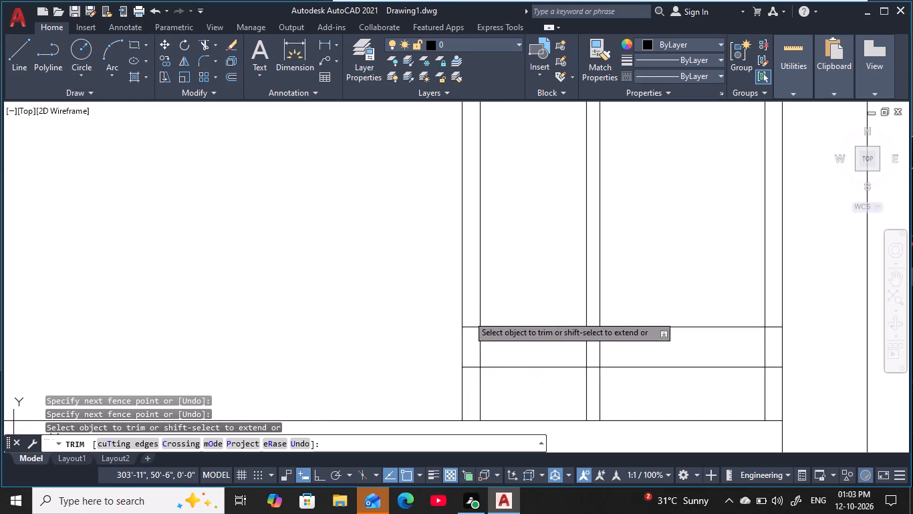
pyautogui.click(467, 384)
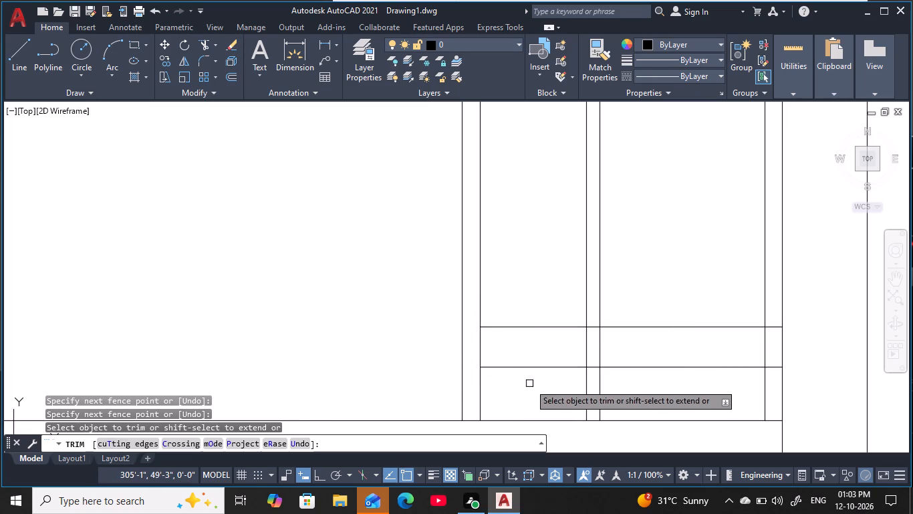
pyautogui.click(530, 383)
pyautogui.click(525, 290)
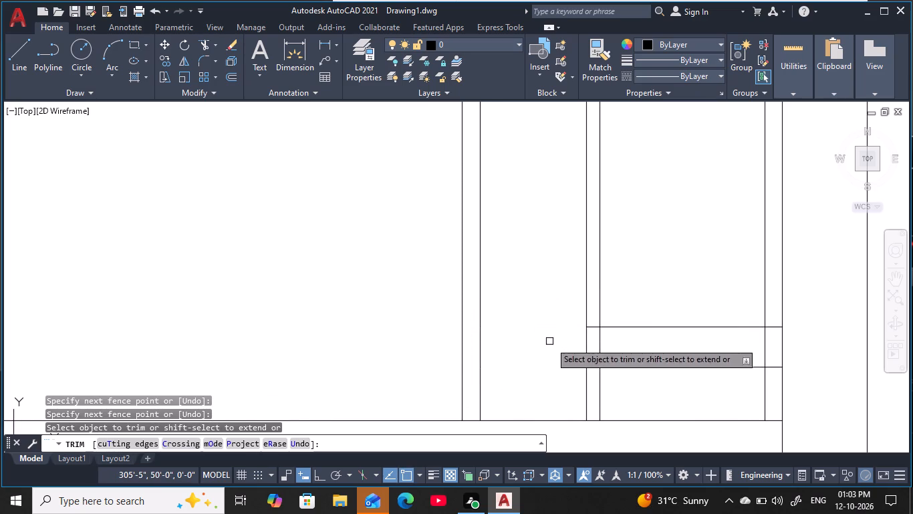
# Trim both lower horizontal lines between the two vertical divider lines.
pyautogui.scroll(2, 594, 331)
pyautogui.click(589, 313)
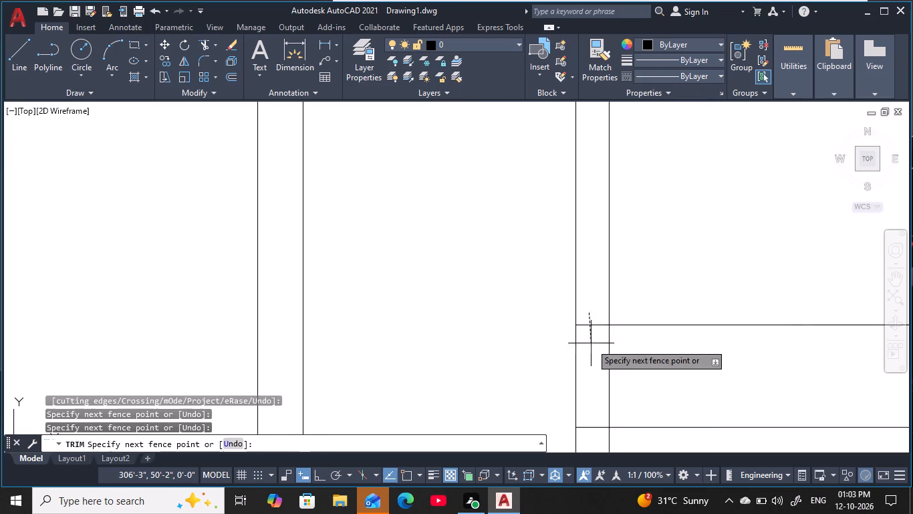
pyautogui.click(591, 343)
pyautogui.moveTo(590, 355); pyautogui.dragTo(542, 202, button='middle')
pyautogui.moveTo(543, 238); pyautogui.dragTo(542, 246)
pyautogui.click(542, 299)
pyautogui.scroll(-3, 549, 278)
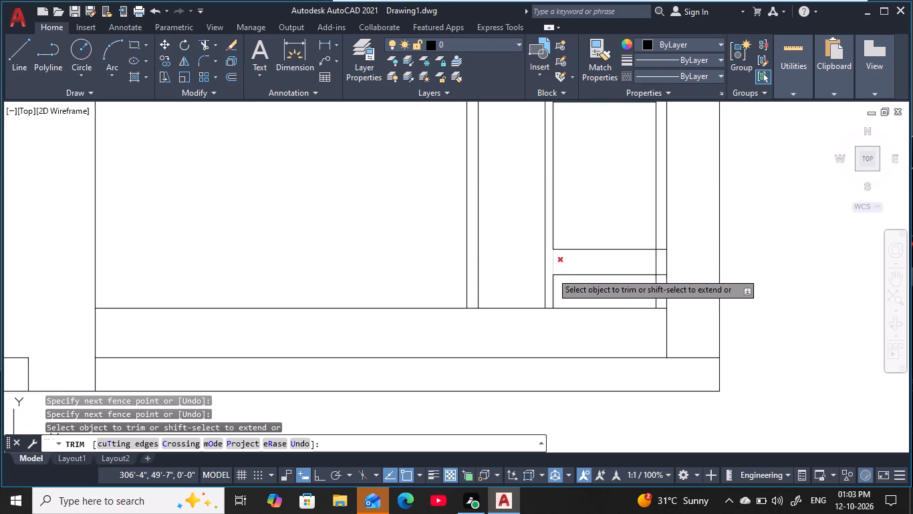
# Trim both lower horizontal lines across the frame's right jamb so they end at the inner right line.
pyautogui.moveTo(555, 262); pyautogui.dragTo(540, 319, button='middle')
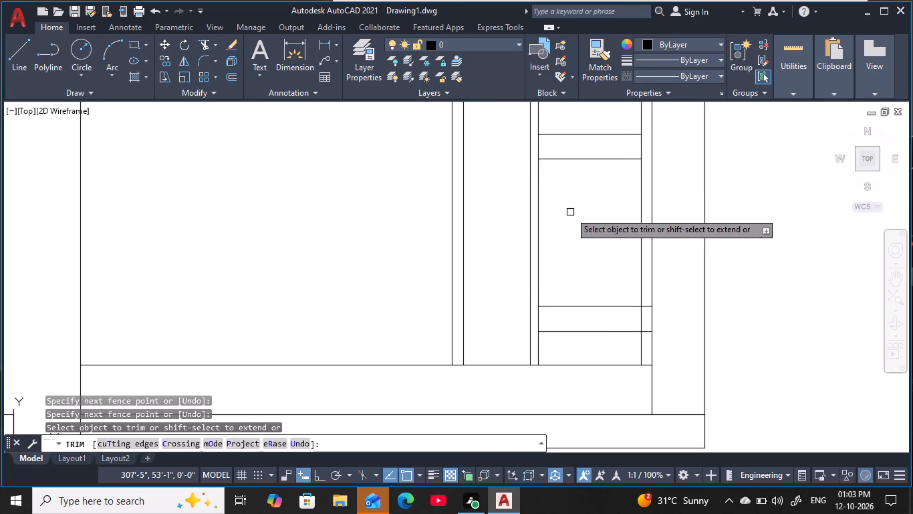
pyautogui.scroll(4, 645, 305)
pyautogui.click(644, 302)
pyautogui.click(624, 378)
pyautogui.scroll(-1, 629, 375)
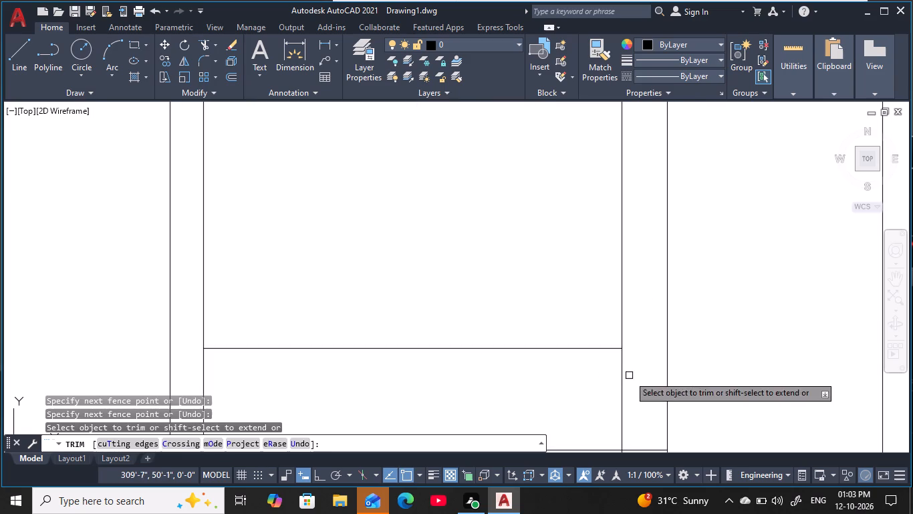
pyautogui.moveTo(590, 189); pyautogui.dragTo(565, 99, button='middle')
pyautogui.click(625, 331)
pyautogui.click(618, 379)
pyautogui.scroll(-3, 628, 363)
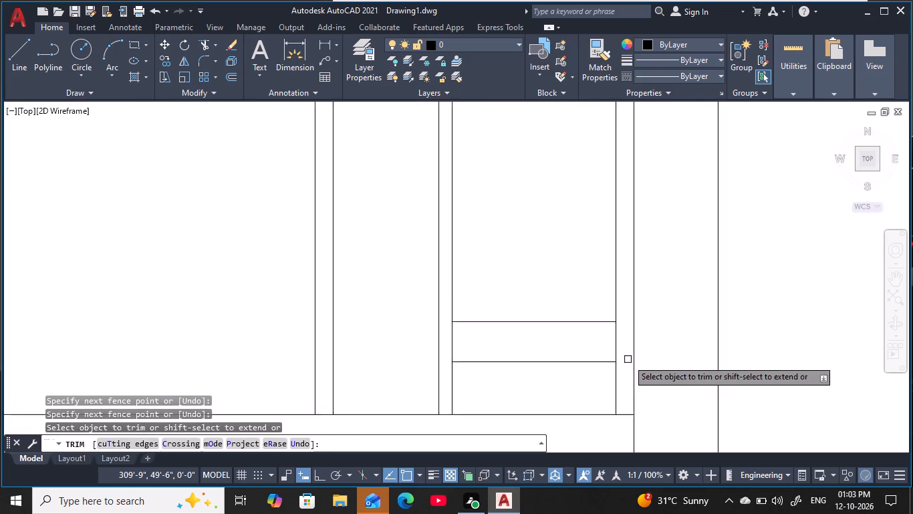
pyautogui.moveTo(628, 358); pyautogui.dragTo(618, 315, button='middle')
pyautogui.press('Escape')
pyautogui.press('Escape')
pyautogui.press('Escape')
pyautogui.press('Escape')
pyautogui.press('Escape')
pyautogui.moveTo(559, 255); pyautogui.dragTo(555, 291, button='middle')
pyautogui.scroll(-1, 560, 276)
pyautogui.moveTo(540, 294); pyautogui.dragTo(535, 301, button='middle')
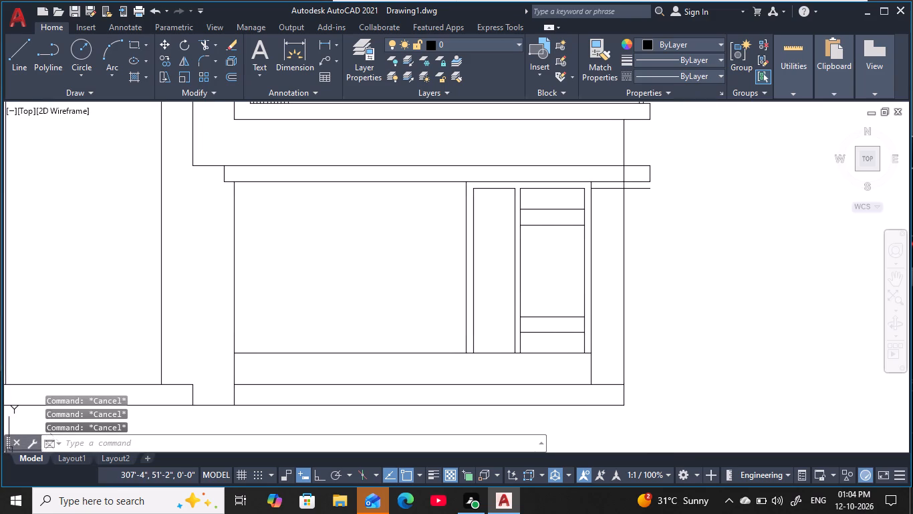
pyautogui.press('Escape')
pyautogui.press('Escape')
pyautogui.press('Escape')
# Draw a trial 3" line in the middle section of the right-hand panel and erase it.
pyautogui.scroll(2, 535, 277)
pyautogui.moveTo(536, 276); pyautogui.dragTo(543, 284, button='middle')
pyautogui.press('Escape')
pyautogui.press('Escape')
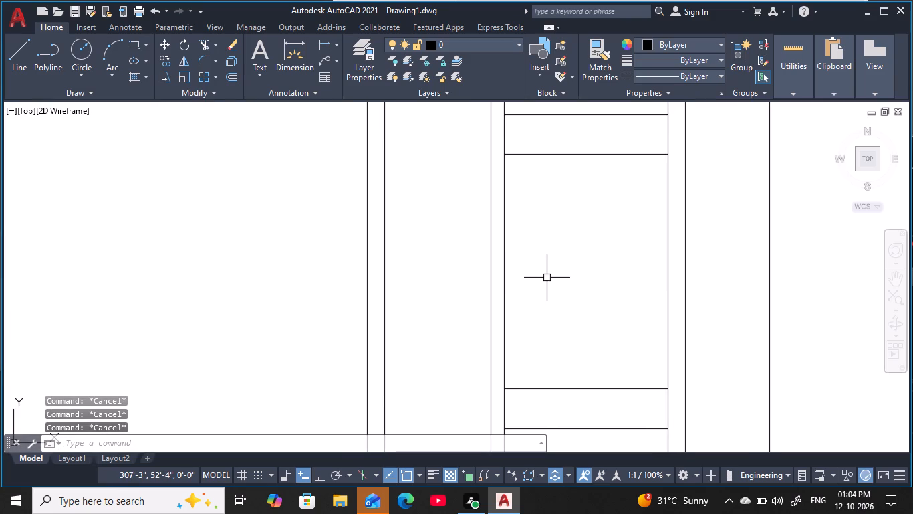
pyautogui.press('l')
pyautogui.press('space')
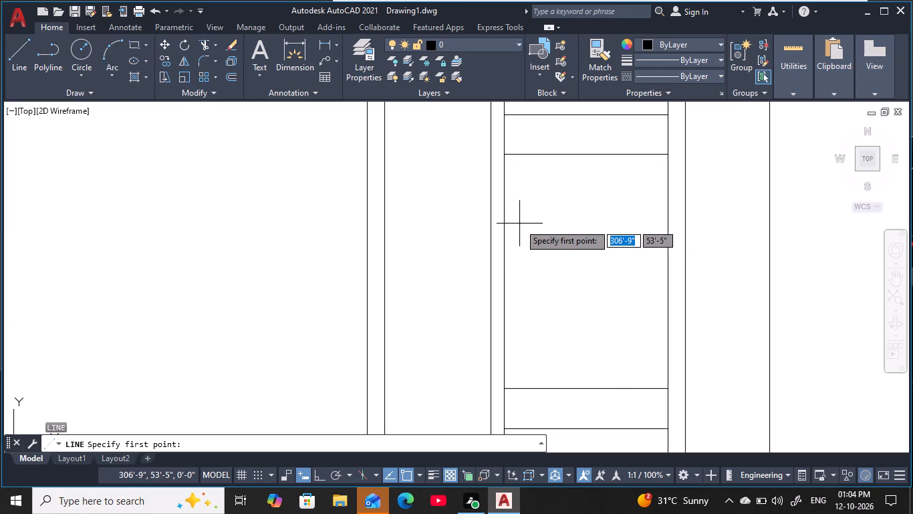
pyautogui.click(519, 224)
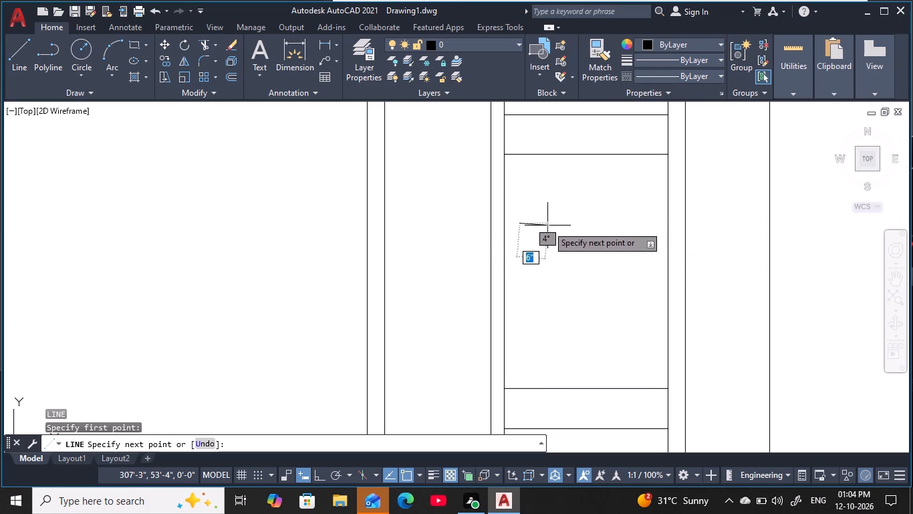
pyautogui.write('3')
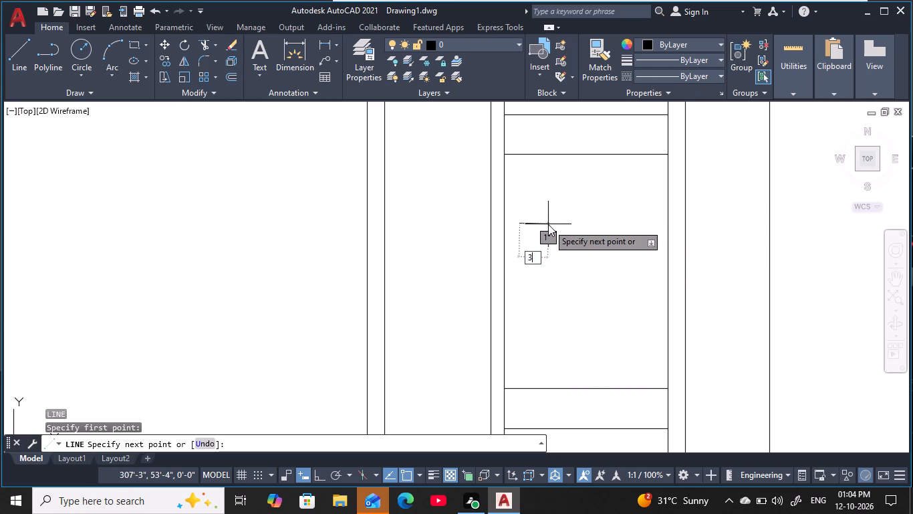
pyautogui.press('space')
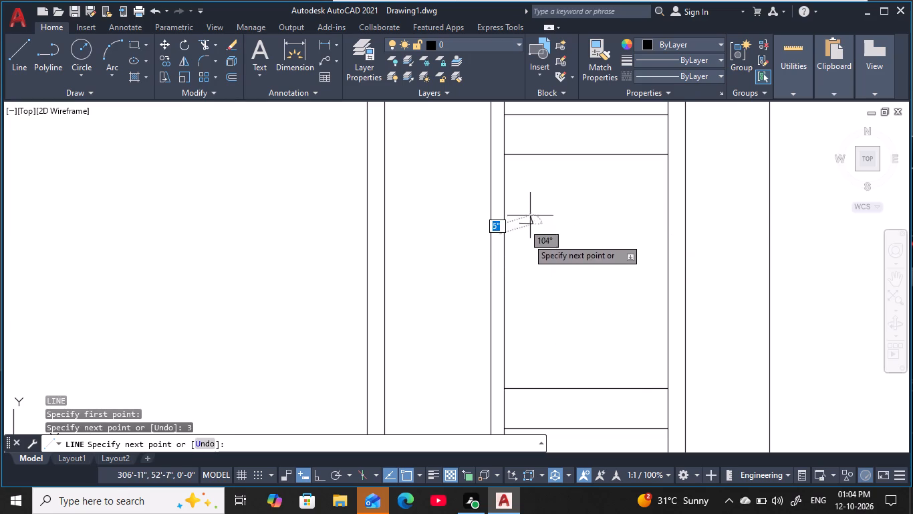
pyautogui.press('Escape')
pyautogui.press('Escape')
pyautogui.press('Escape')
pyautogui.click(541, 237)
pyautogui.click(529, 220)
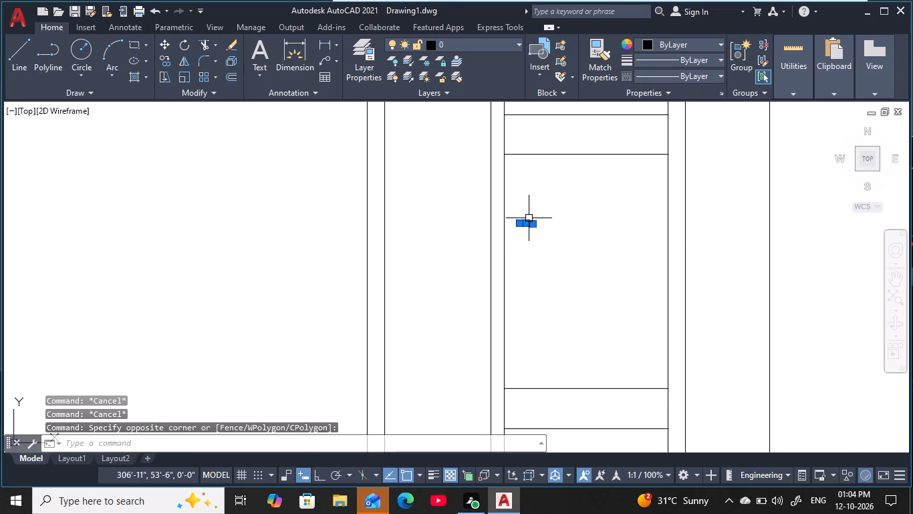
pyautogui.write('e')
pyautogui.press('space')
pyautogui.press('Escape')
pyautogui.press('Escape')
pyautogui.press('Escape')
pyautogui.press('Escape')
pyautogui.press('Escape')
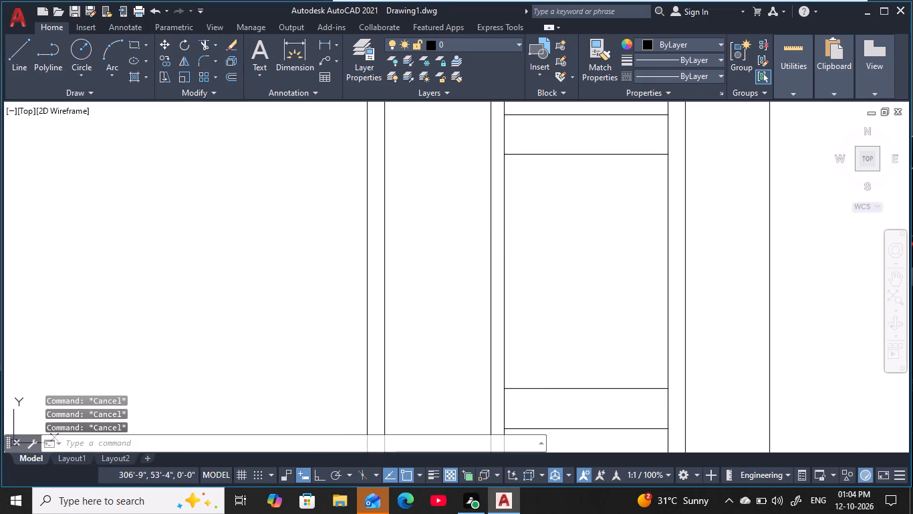
# Draw a vertical handle rectangle 3" wide and about 1'-11" tall in the right-hand panel's middle section, near the divider.
pyautogui.press('l')
pyautogui.press('space')
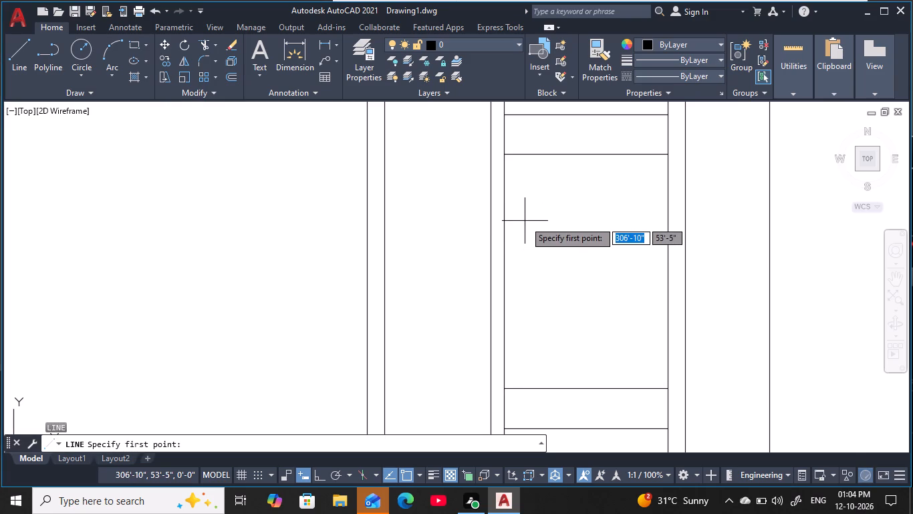
pyautogui.press('F8')
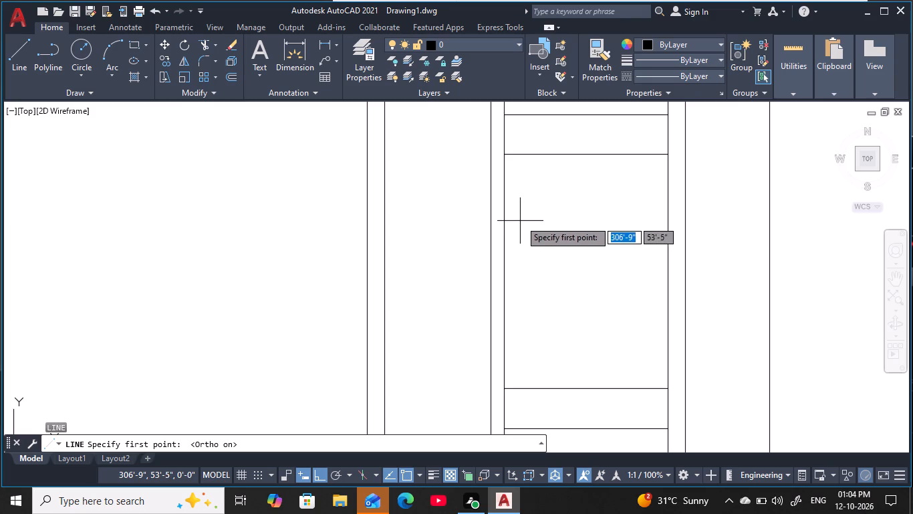
pyautogui.click(519, 226)
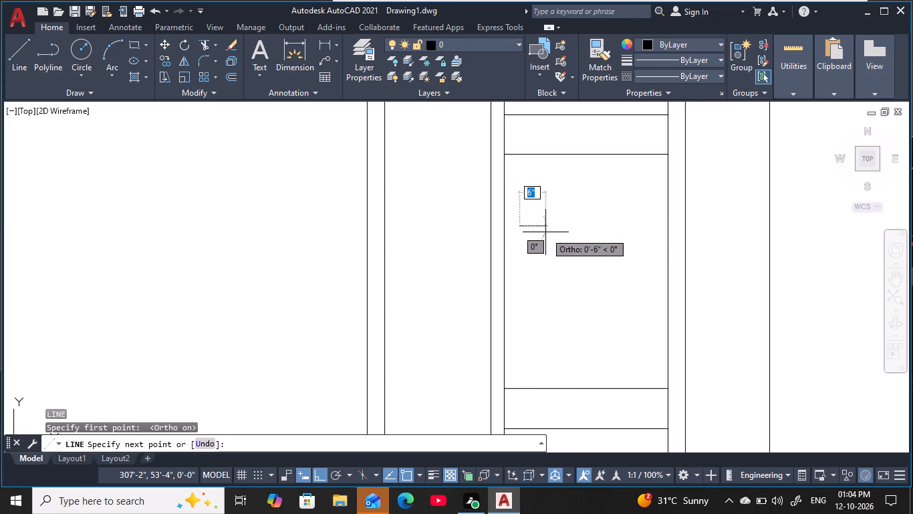
pyautogui.write('3')
pyautogui.press('space')
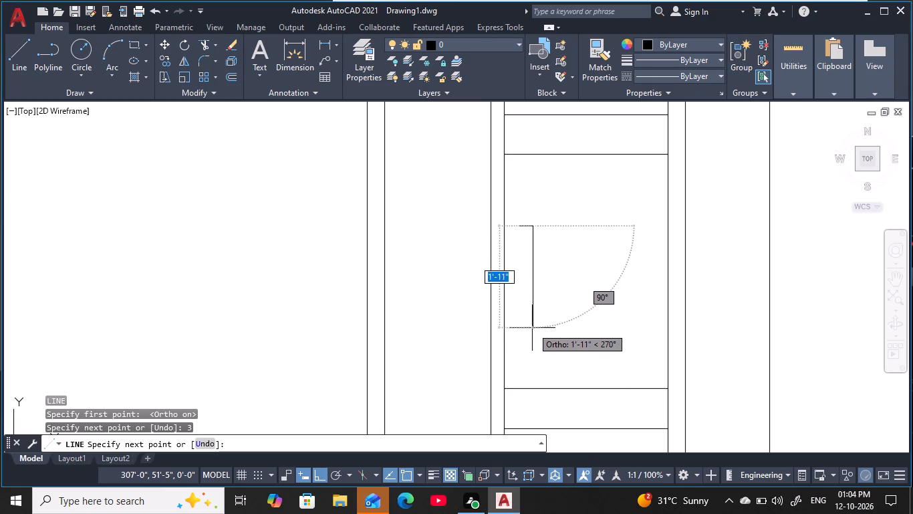
pyautogui.click(533, 330)
pyautogui.press('3')
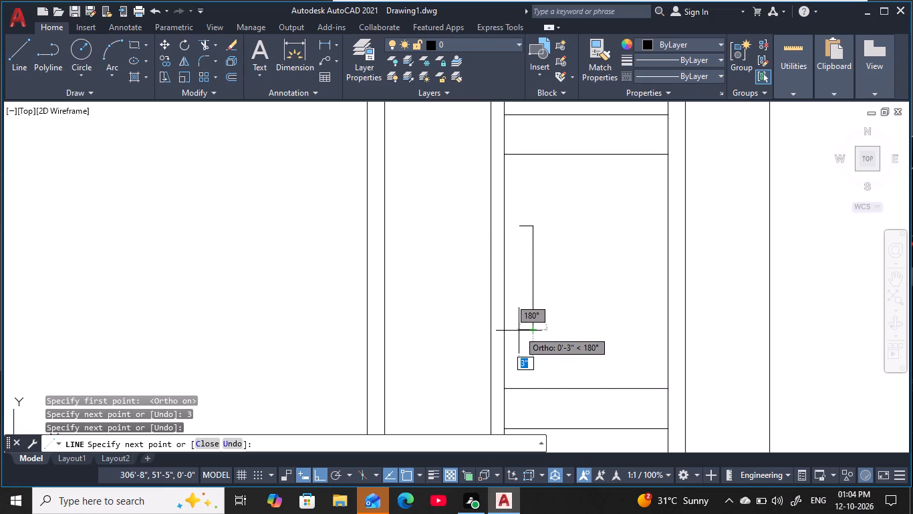
pyautogui.press('space')
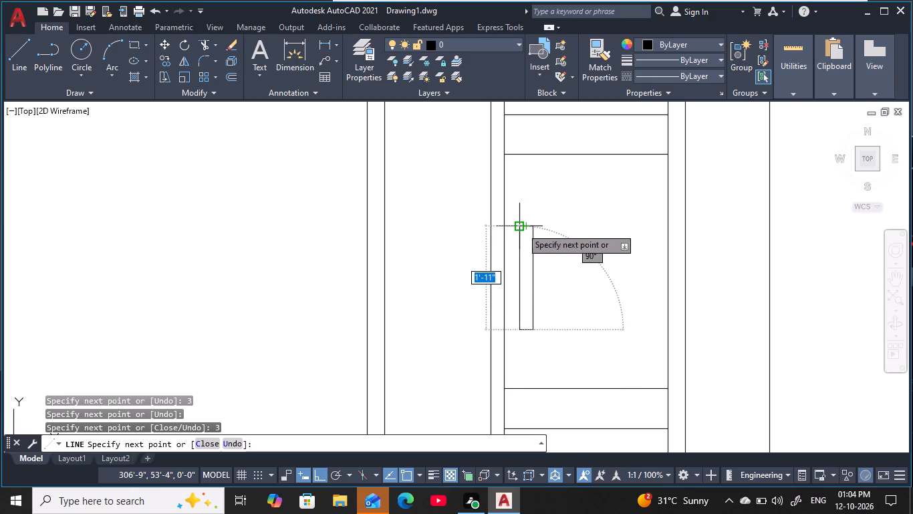
pyautogui.click(520, 228)
pyautogui.press('Escape')
pyautogui.press('Escape')
pyautogui.press('Escape')
pyautogui.press('Escape')
pyautogui.press('Escape')
pyautogui.press('Escape')
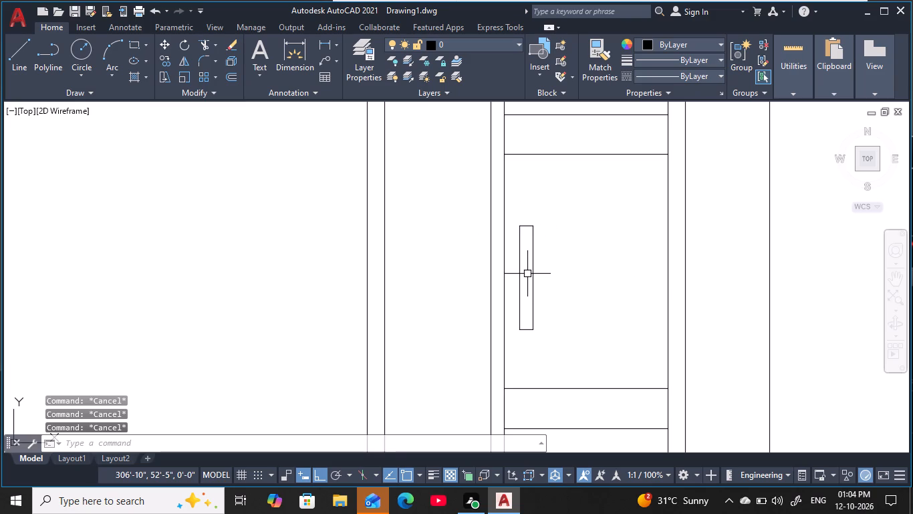
pyautogui.press('Escape')
pyautogui.press('Escape')
pyautogui.press('Escape')
pyautogui.press('Escape')
pyautogui.scroll(1, 513, 292)
pyautogui.press('Escape')
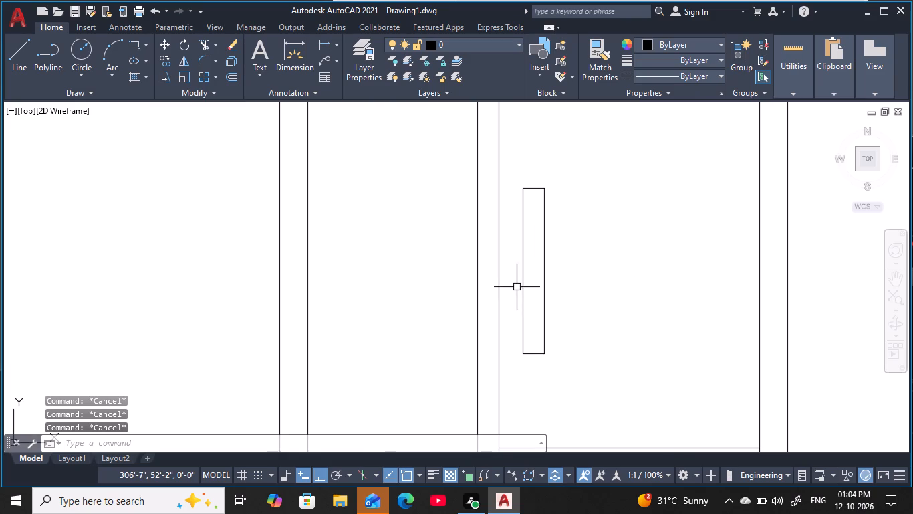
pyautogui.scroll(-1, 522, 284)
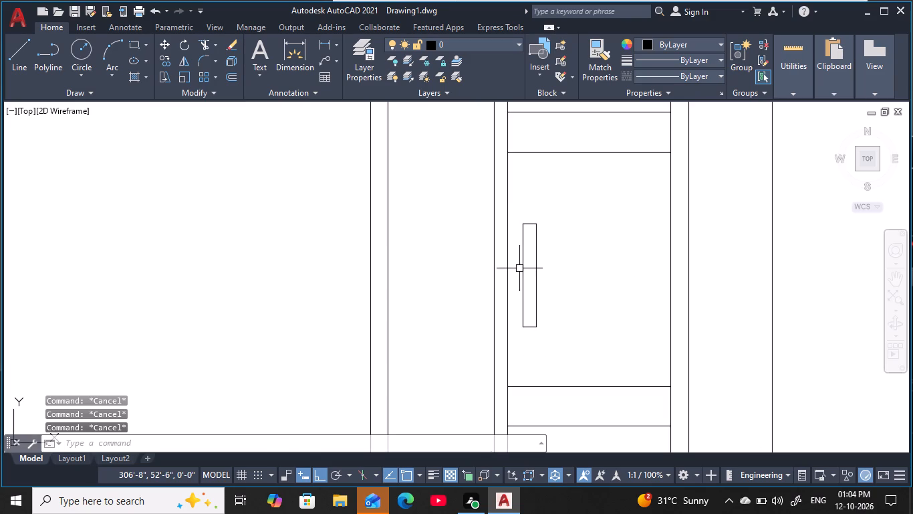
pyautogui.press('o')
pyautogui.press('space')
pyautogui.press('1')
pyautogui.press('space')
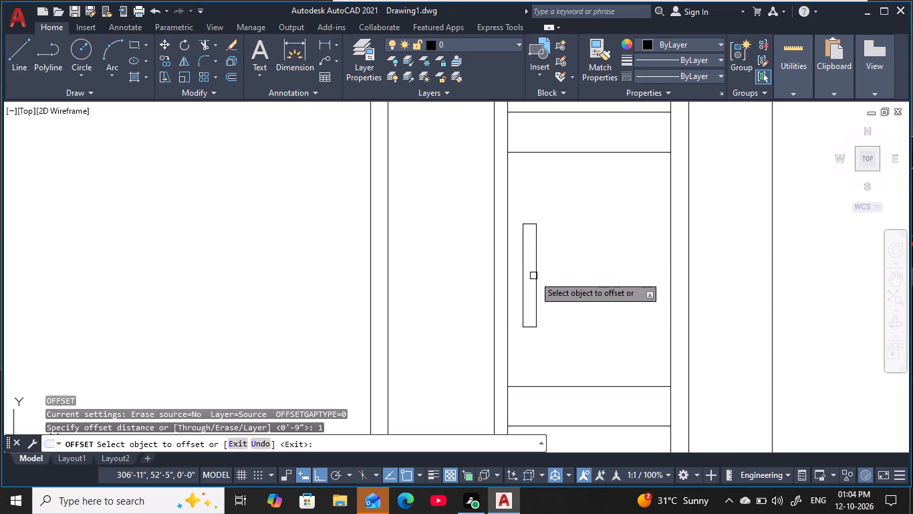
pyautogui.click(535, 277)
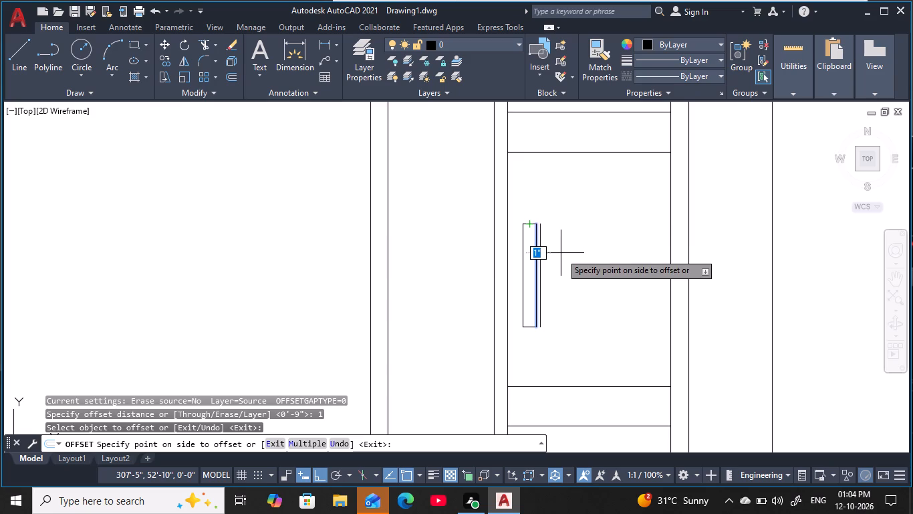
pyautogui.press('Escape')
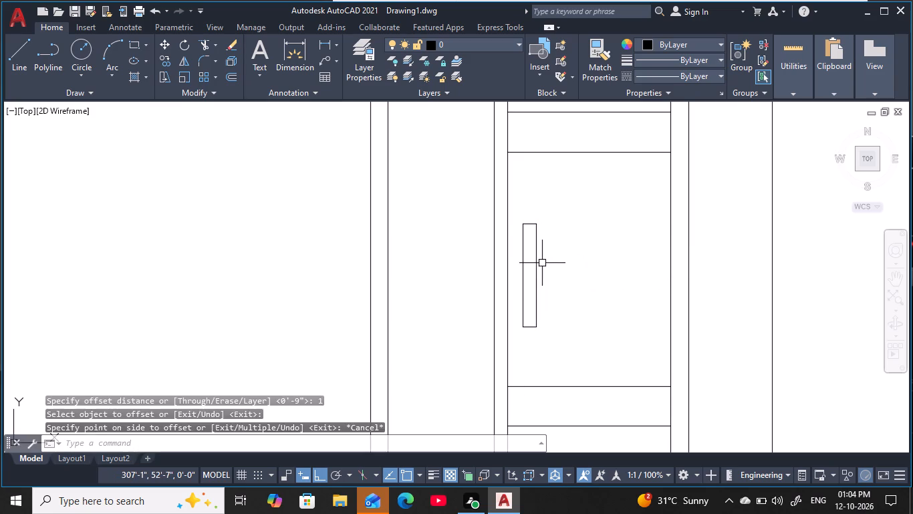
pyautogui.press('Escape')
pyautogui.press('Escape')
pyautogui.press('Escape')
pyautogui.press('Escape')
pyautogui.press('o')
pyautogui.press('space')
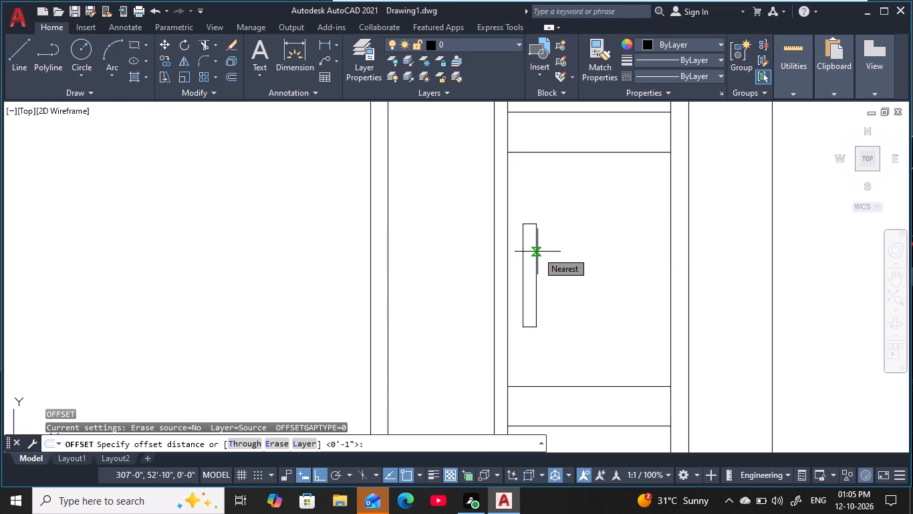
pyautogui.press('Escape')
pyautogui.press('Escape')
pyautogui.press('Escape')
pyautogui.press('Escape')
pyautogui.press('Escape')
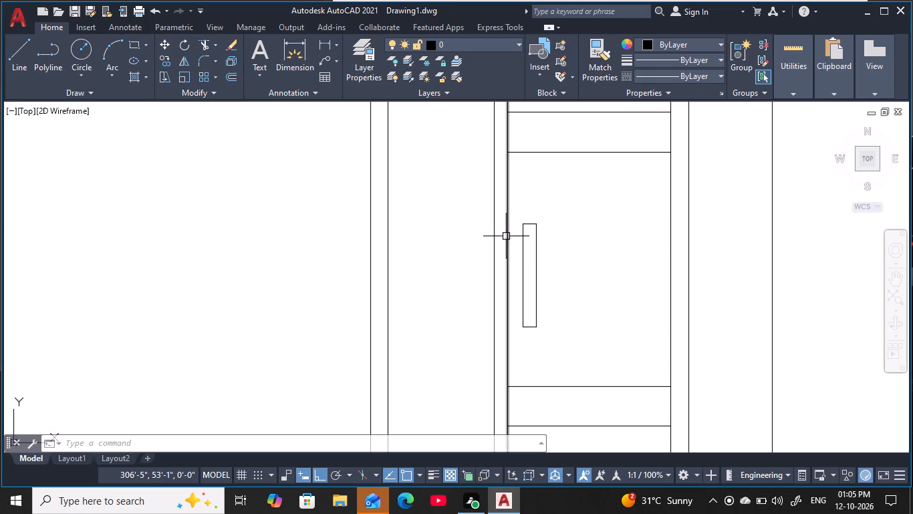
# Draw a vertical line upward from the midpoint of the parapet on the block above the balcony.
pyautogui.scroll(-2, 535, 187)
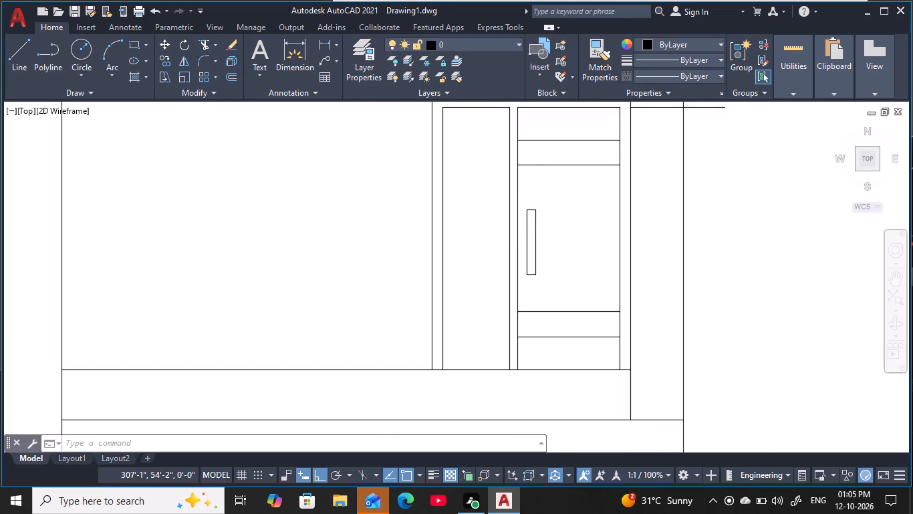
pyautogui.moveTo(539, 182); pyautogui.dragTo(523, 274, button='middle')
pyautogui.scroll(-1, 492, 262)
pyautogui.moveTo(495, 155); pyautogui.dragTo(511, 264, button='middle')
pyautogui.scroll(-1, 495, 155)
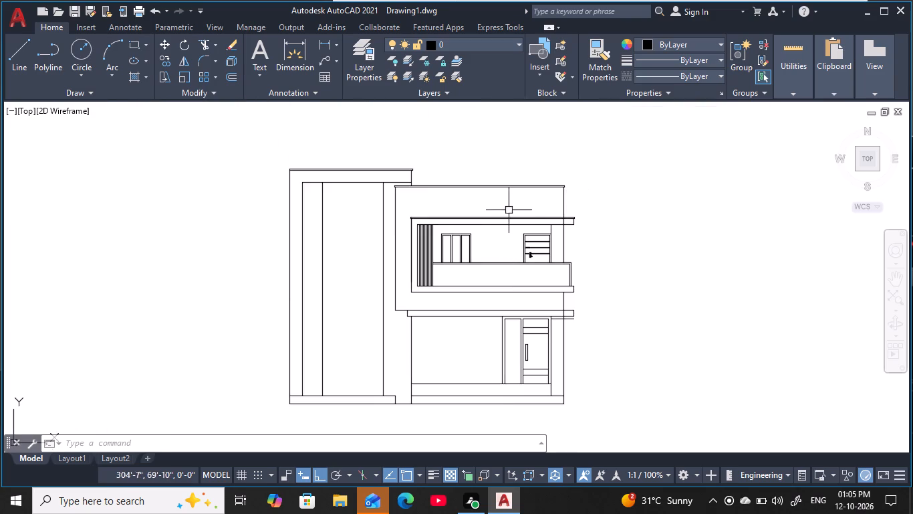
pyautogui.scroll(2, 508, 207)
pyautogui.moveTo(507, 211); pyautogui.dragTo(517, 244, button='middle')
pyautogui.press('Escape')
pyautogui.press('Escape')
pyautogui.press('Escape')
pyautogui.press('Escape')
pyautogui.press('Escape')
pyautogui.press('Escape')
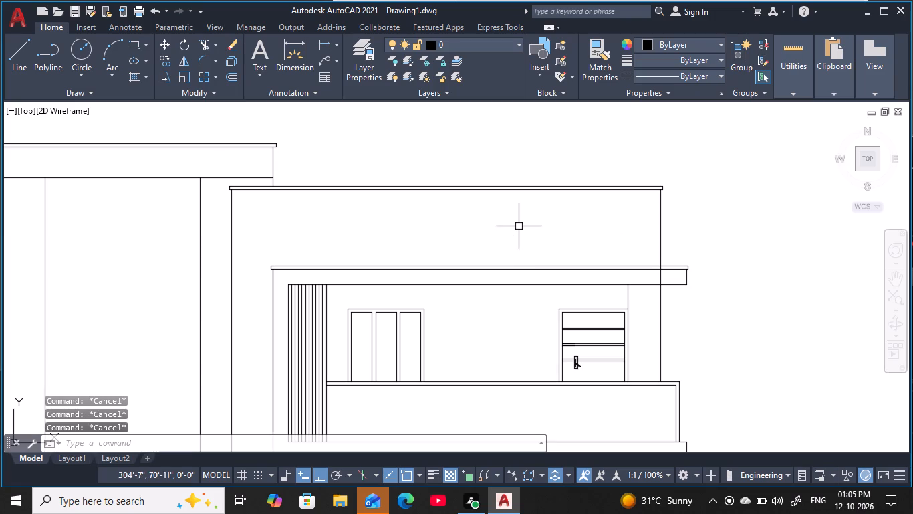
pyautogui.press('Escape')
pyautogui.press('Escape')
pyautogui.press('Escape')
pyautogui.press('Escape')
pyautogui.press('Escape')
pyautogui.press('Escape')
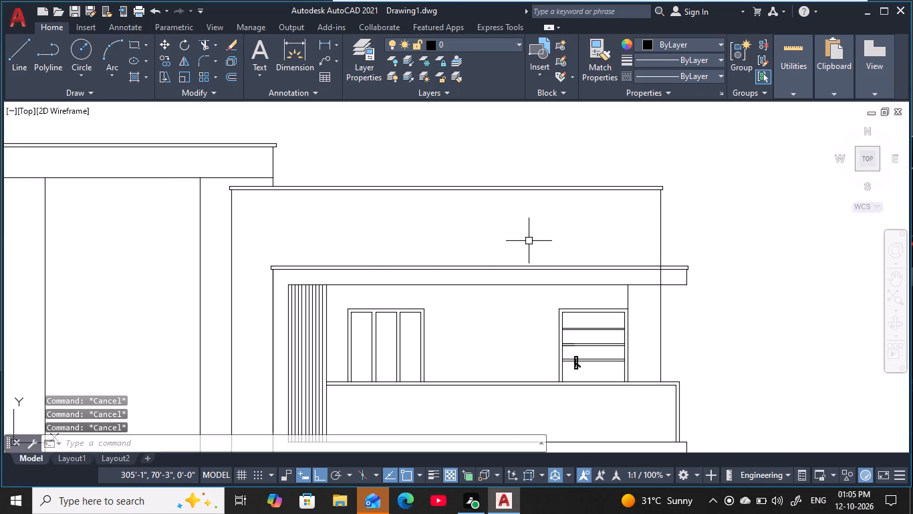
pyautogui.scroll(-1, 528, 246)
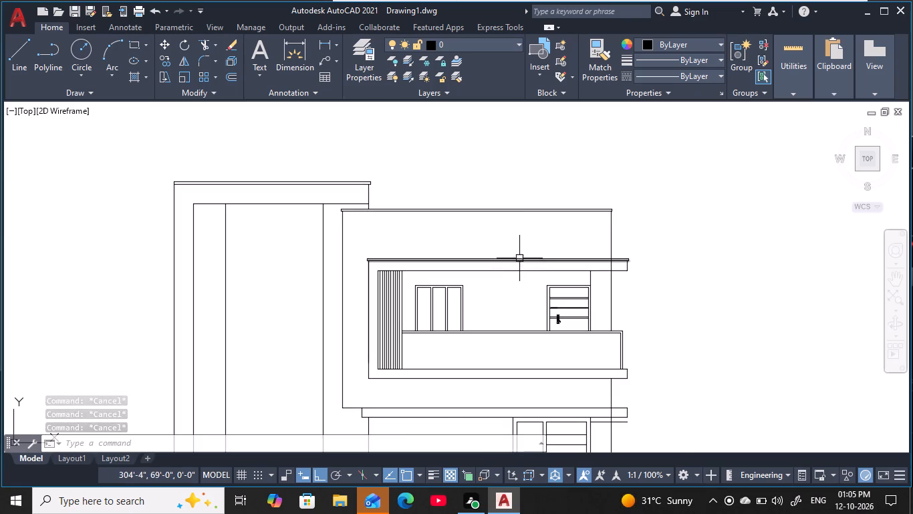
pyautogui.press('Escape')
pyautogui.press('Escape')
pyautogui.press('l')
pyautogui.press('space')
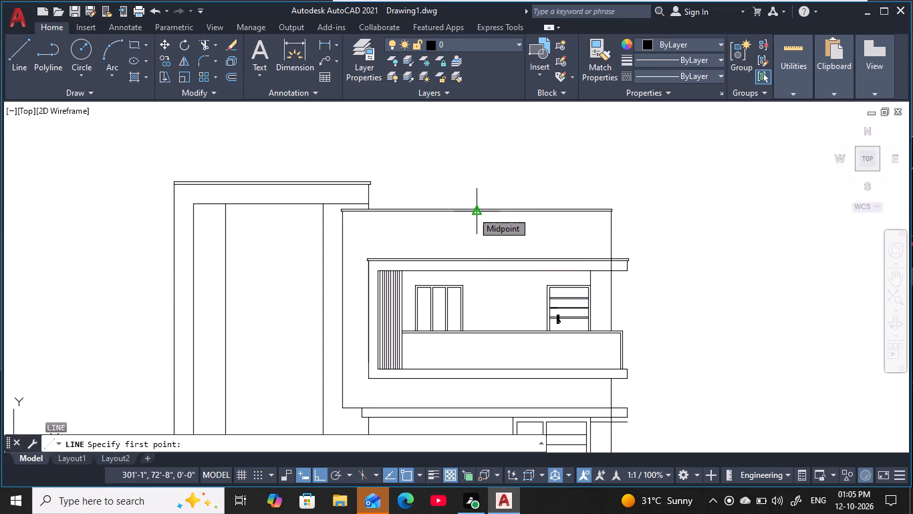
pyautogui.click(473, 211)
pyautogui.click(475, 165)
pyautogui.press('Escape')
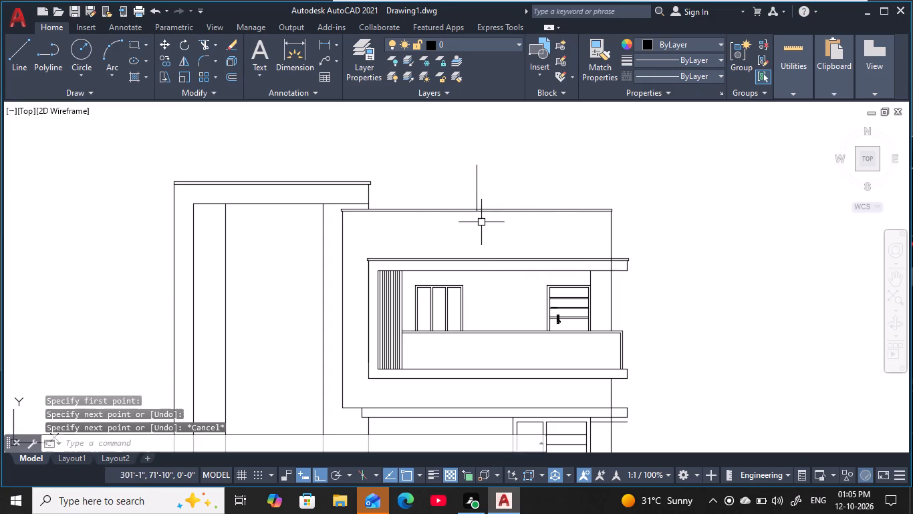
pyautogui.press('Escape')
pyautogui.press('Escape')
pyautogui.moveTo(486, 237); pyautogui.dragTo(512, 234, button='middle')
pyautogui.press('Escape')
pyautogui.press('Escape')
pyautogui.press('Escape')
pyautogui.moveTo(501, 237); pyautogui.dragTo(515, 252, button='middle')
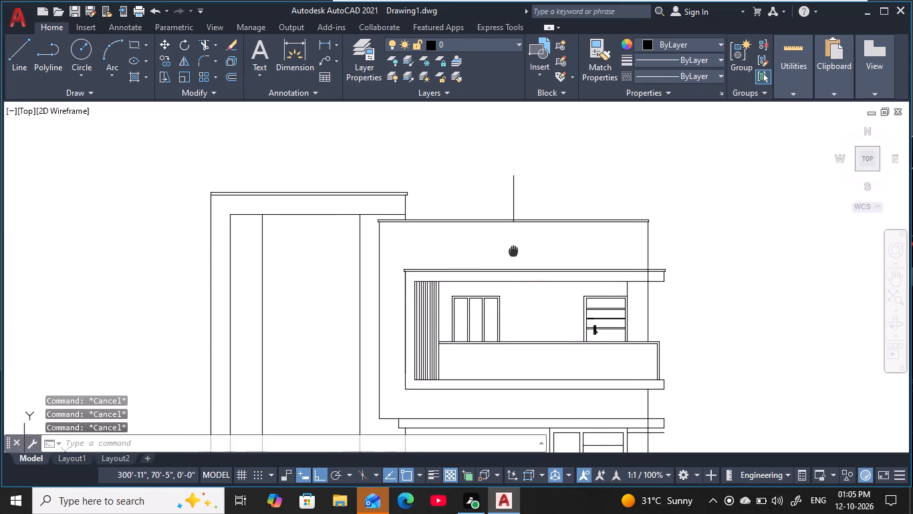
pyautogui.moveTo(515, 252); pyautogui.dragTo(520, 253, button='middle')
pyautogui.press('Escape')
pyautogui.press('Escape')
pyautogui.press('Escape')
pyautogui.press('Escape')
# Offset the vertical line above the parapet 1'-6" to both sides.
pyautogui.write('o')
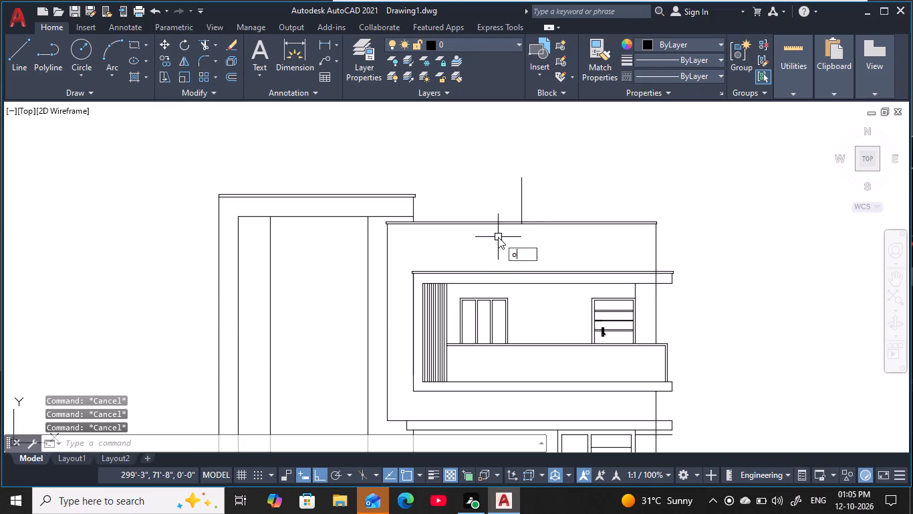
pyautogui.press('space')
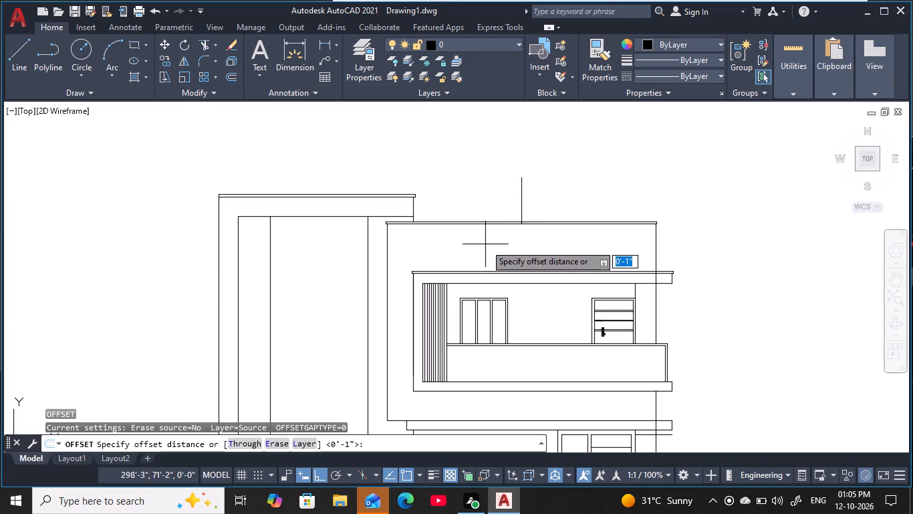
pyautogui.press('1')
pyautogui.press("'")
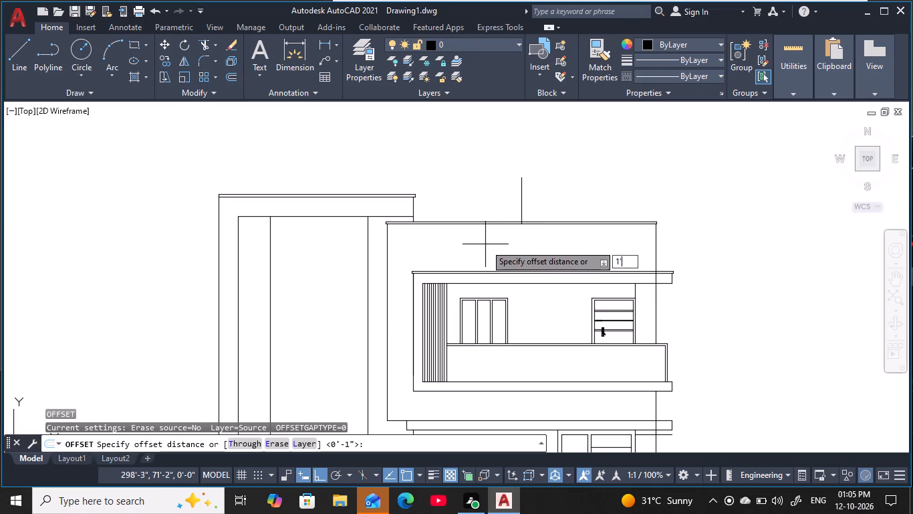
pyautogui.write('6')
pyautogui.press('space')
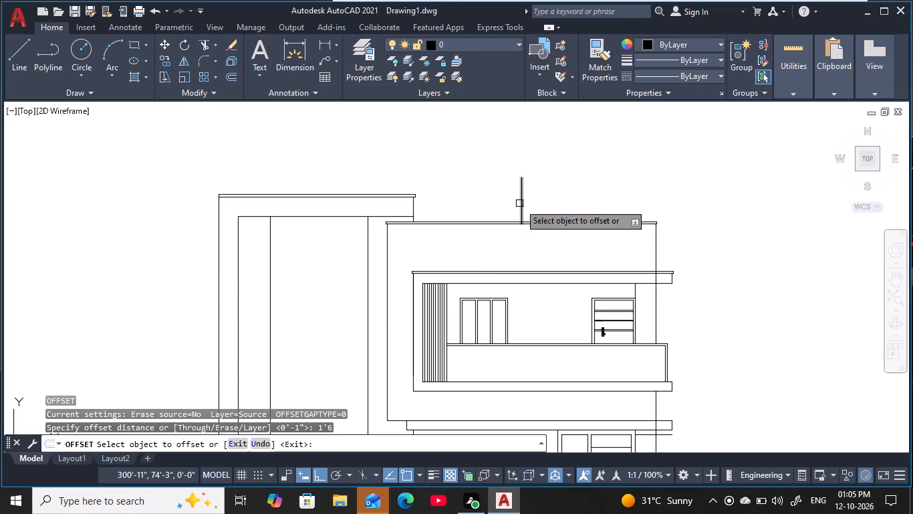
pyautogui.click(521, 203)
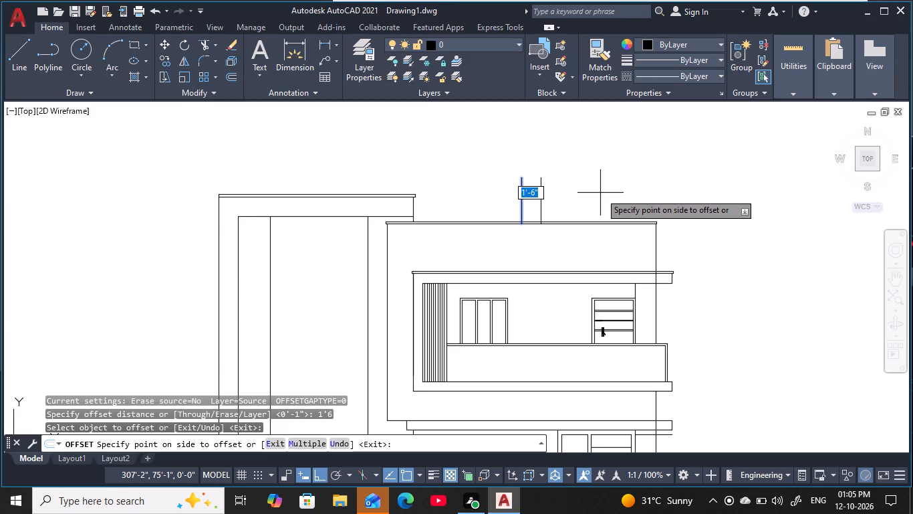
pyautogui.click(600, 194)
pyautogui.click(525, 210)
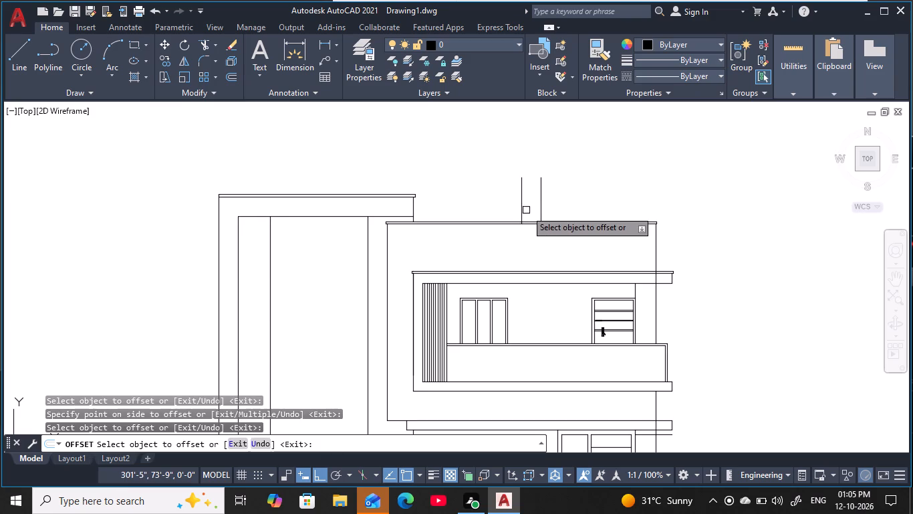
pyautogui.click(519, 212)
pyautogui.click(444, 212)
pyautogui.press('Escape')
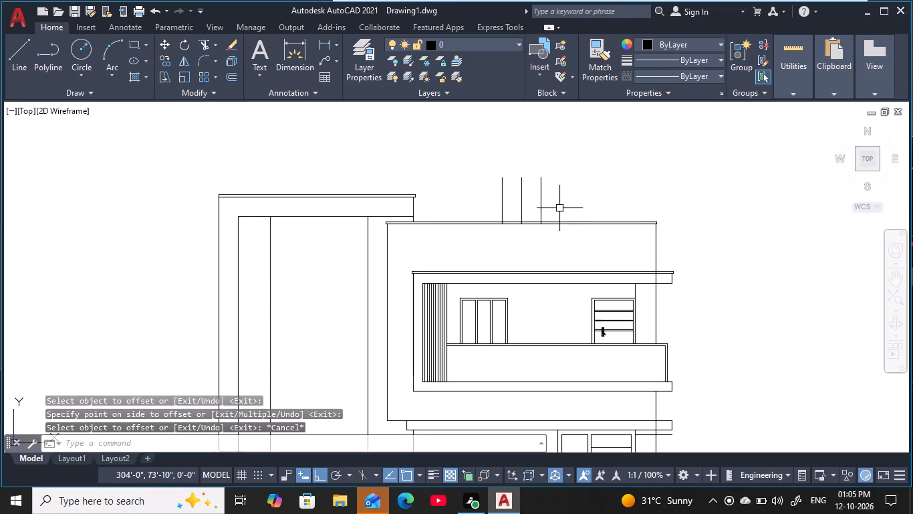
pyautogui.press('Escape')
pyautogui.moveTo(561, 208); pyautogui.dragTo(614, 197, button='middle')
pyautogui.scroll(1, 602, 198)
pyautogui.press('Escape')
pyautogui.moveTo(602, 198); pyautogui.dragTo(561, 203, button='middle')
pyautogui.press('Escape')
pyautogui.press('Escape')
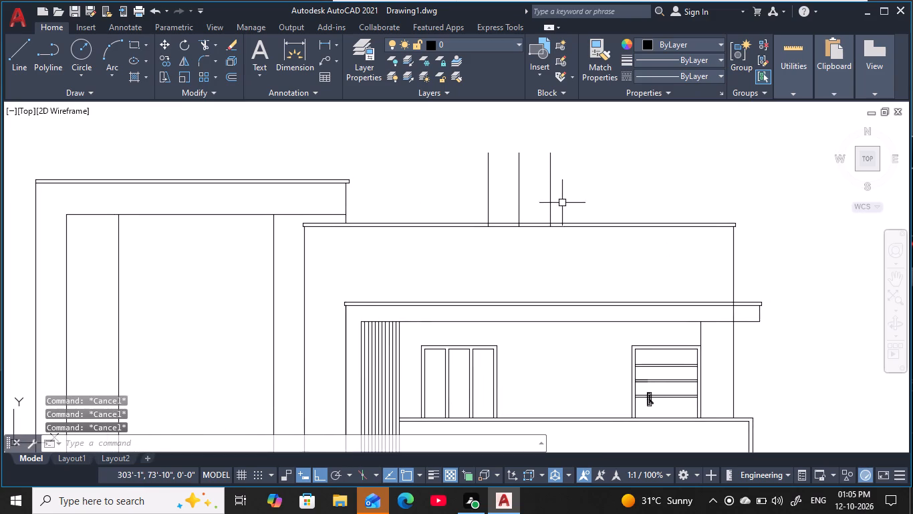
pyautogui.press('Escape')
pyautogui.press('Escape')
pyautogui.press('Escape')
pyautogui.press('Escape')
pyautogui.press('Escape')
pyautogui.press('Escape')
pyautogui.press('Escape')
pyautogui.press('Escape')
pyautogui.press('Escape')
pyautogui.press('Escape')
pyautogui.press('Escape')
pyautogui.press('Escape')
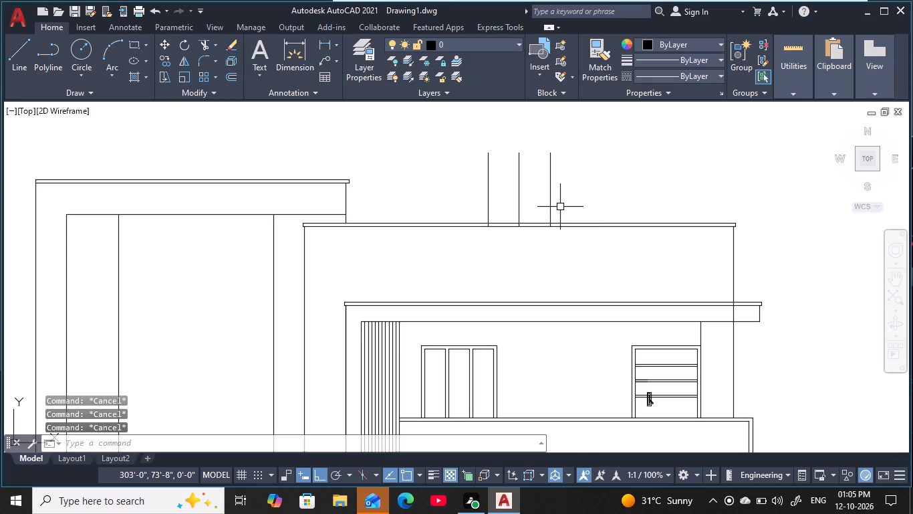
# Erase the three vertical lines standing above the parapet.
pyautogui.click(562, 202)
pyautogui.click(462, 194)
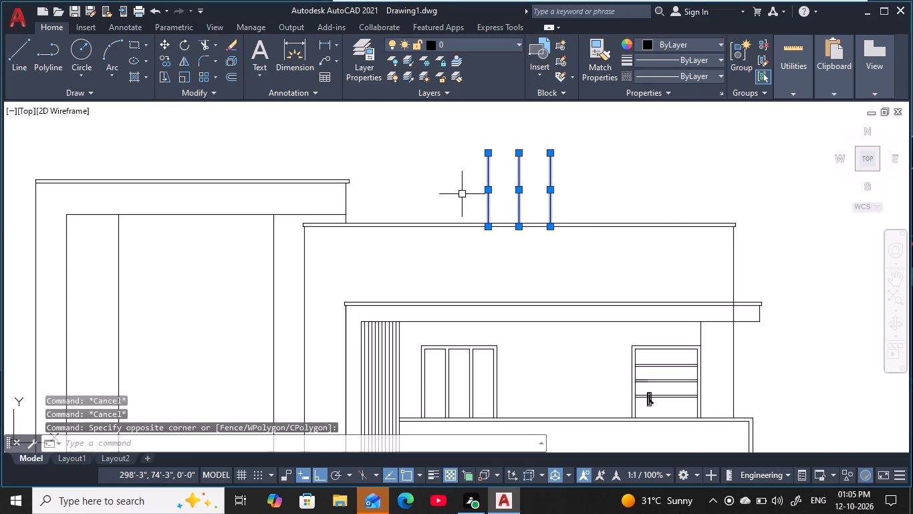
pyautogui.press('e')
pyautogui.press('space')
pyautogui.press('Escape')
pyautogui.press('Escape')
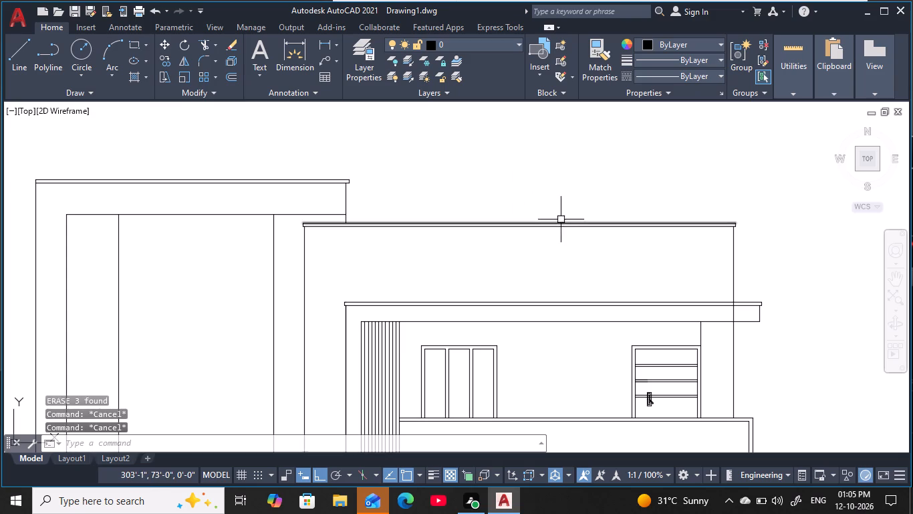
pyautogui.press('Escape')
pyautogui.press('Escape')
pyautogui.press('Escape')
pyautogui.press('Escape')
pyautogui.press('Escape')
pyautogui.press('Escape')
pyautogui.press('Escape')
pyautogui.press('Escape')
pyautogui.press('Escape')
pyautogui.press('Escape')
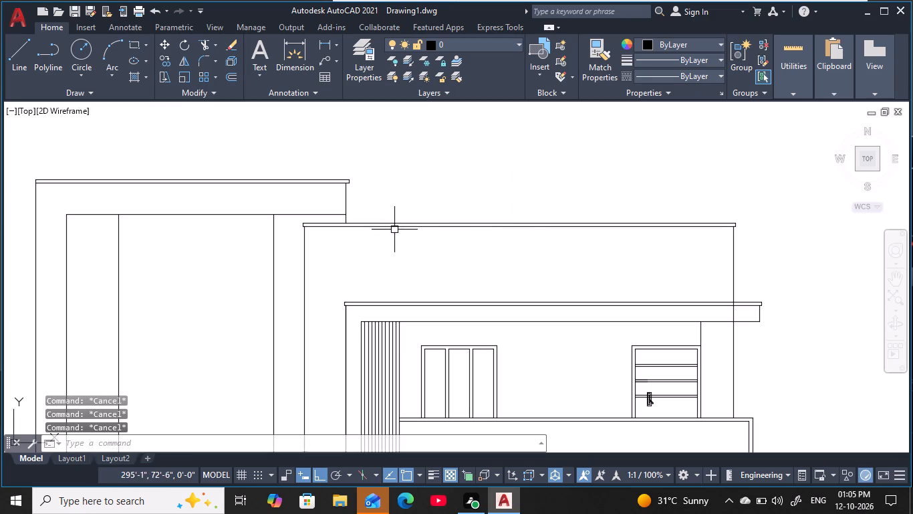
# Draw a horizontal line along the parapet top from the taller block's wall corner to the parapet's far end.
pyautogui.write('l')
pyautogui.press('space')
pyautogui.scroll(3, 360, 220)
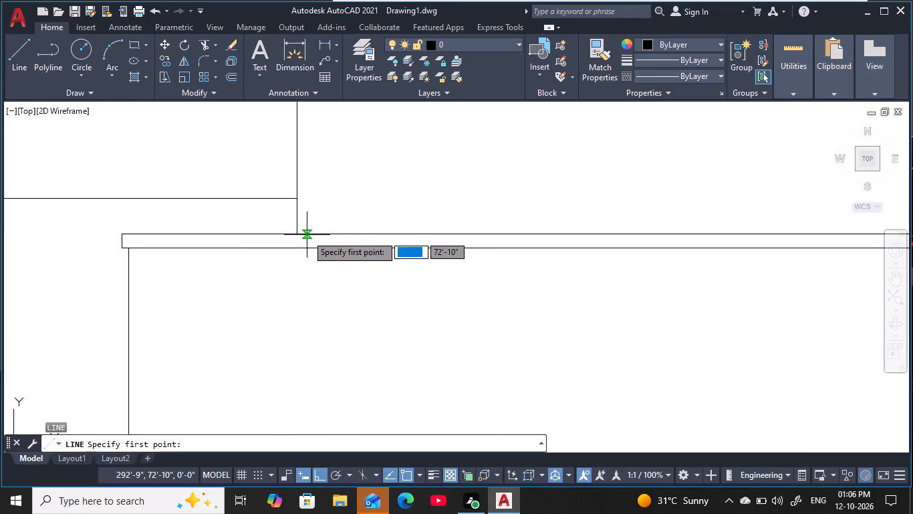
pyautogui.click(297, 233)
pyautogui.moveTo(611, 185); pyautogui.dragTo(459, 139, button='middle')
pyautogui.scroll(-3, 382, 120)
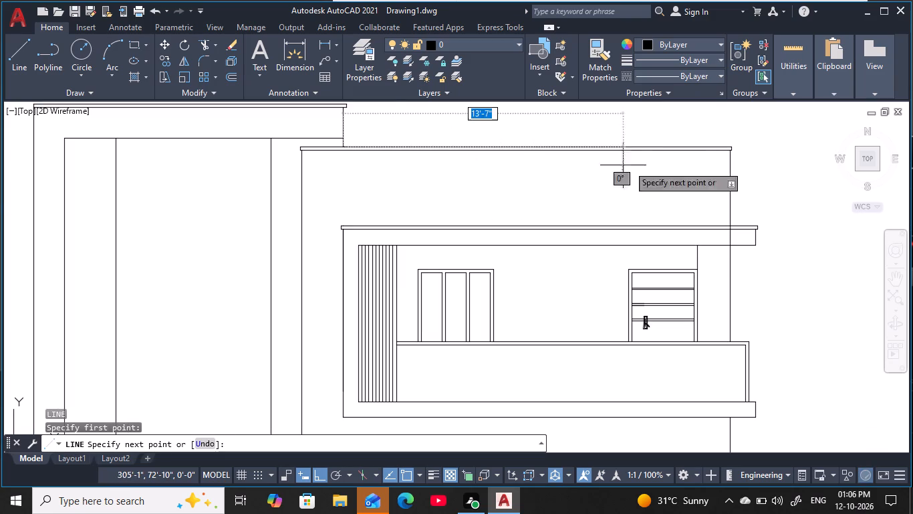
pyautogui.scroll(6, 761, 147)
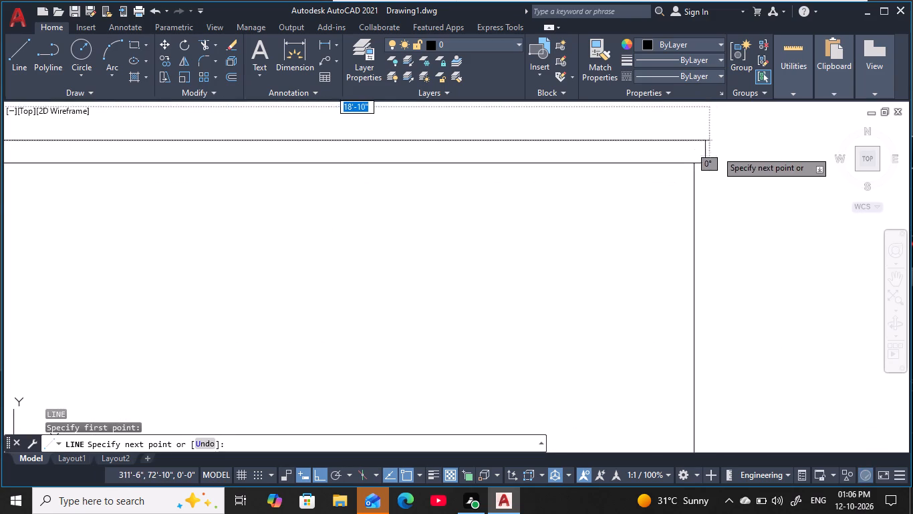
pyautogui.click(702, 142)
pyautogui.scroll(-3, 644, 143)
pyautogui.moveTo(638, 143); pyautogui.dragTo(668, 153, button='middle')
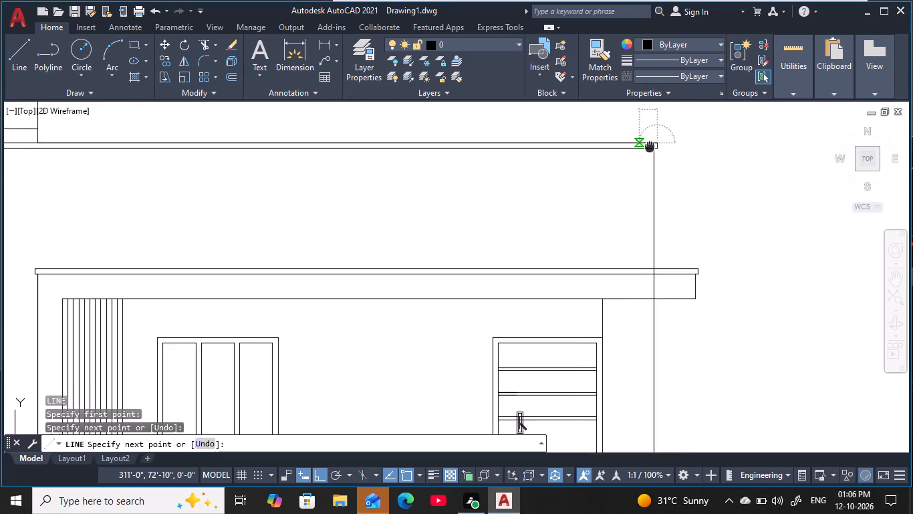
pyautogui.moveTo(668, 153); pyautogui.dragTo(815, 215, button='middle')
pyautogui.press('Escape')
pyautogui.press('Escape')
pyautogui.press('Escape')
pyautogui.press('Escape')
pyautogui.moveTo(575, 206); pyautogui.dragTo(544, 203, button='middle')
pyautogui.press('Escape')
pyautogui.press('Escape')
pyautogui.press('Escape')
# Draw a vertical line about 3'-10" long from the new line's midpoint down to the top of the balcony roof slab.
pyautogui.press('l')
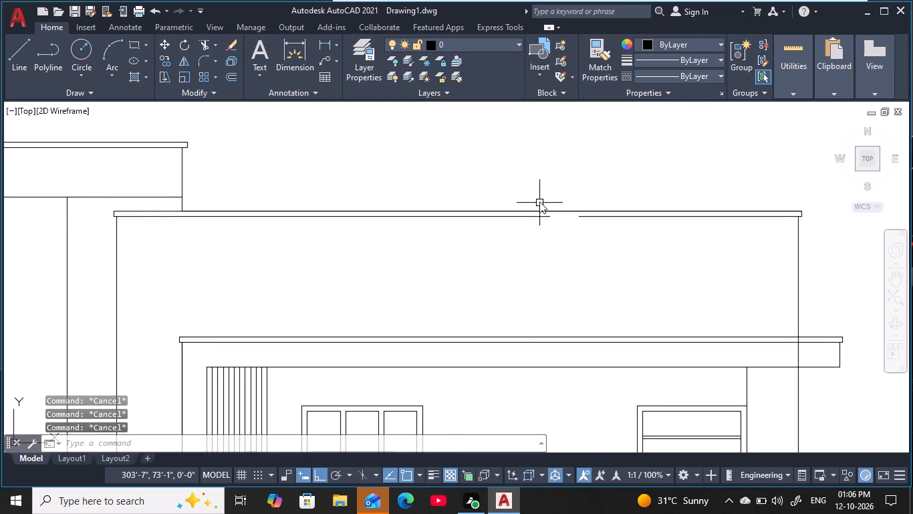
pyautogui.press('space')
pyautogui.click(490, 208)
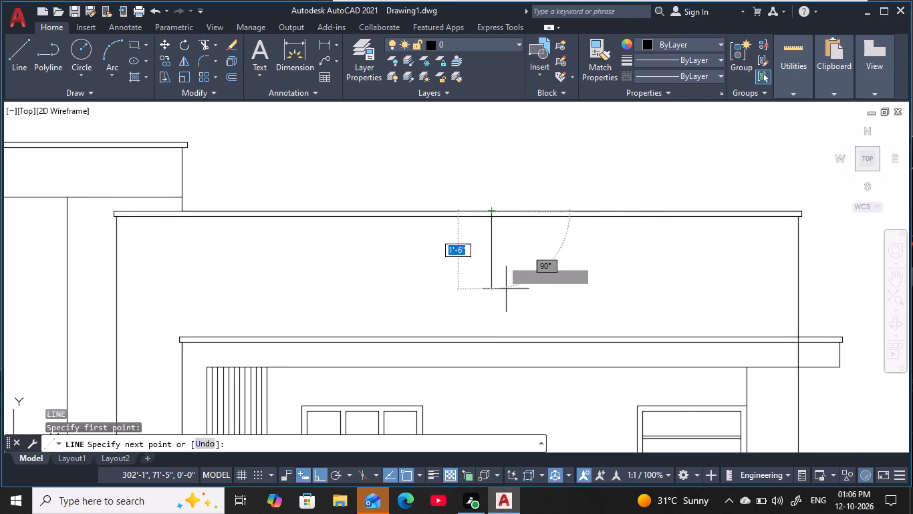
pyautogui.moveTo(505, 304); pyautogui.dragTo(519, 262, button='middle')
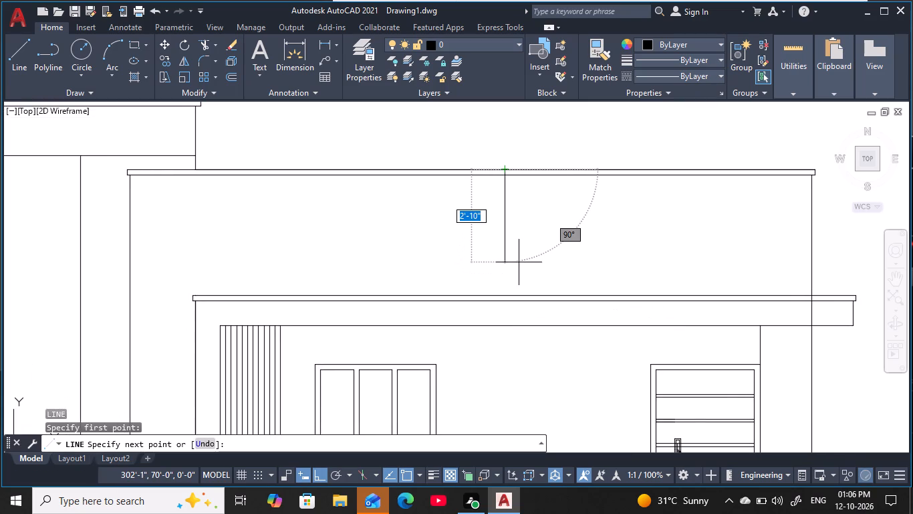
pyautogui.click(507, 294)
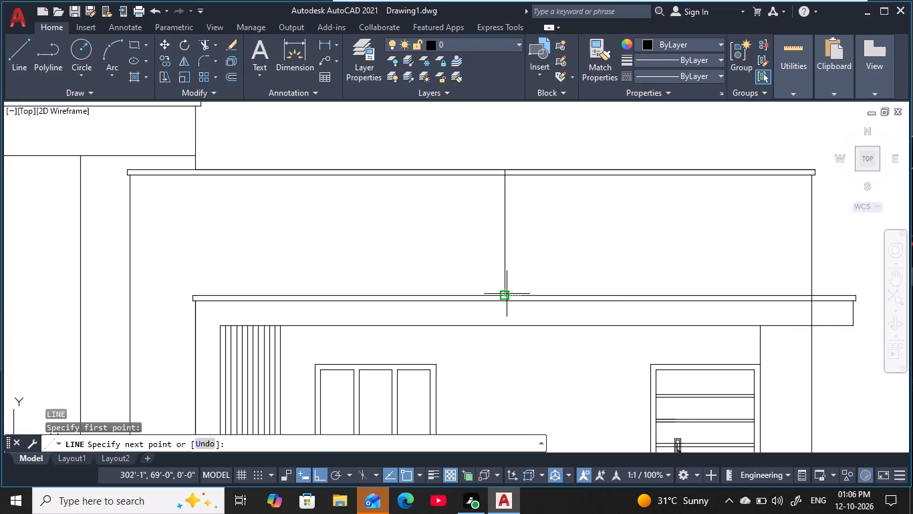
pyautogui.press('Escape')
pyautogui.press('Escape')
pyautogui.press('Escape')
pyautogui.press('Escape')
pyautogui.press('Escape')
pyautogui.press('Escape')
# Offset the vertical centre line 2' to both sides.
pyautogui.press('o')
pyautogui.press('space')
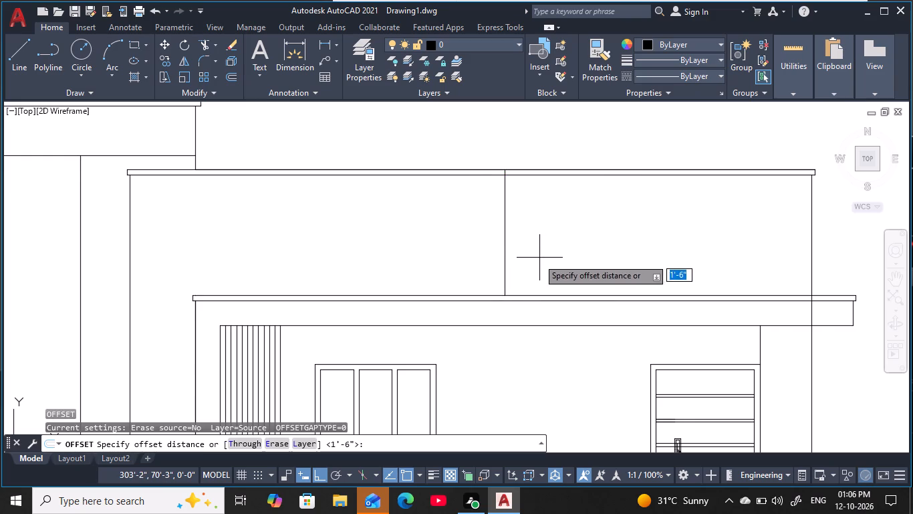
pyautogui.moveTo(540, 242); pyautogui.dragTo(547, 256, button='middle')
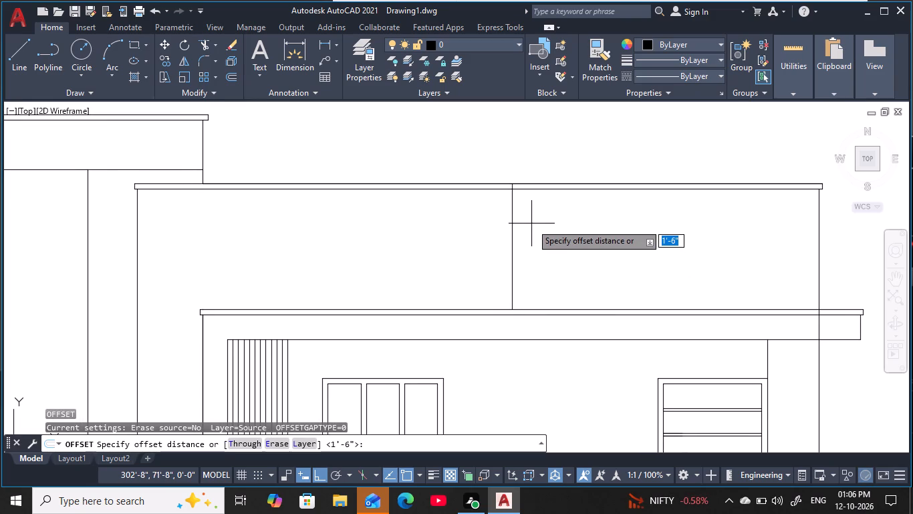
pyautogui.press('2')
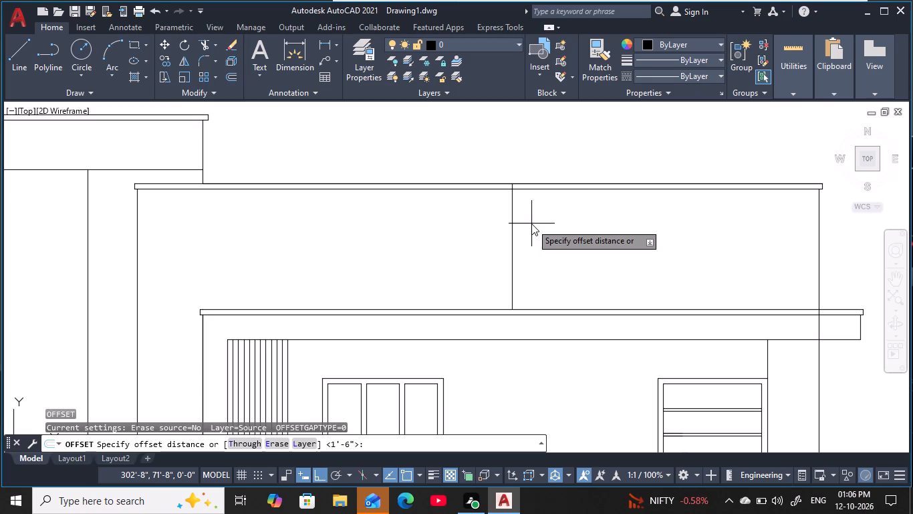
pyautogui.press("'")
pyautogui.press('space')
pyautogui.click(511, 254)
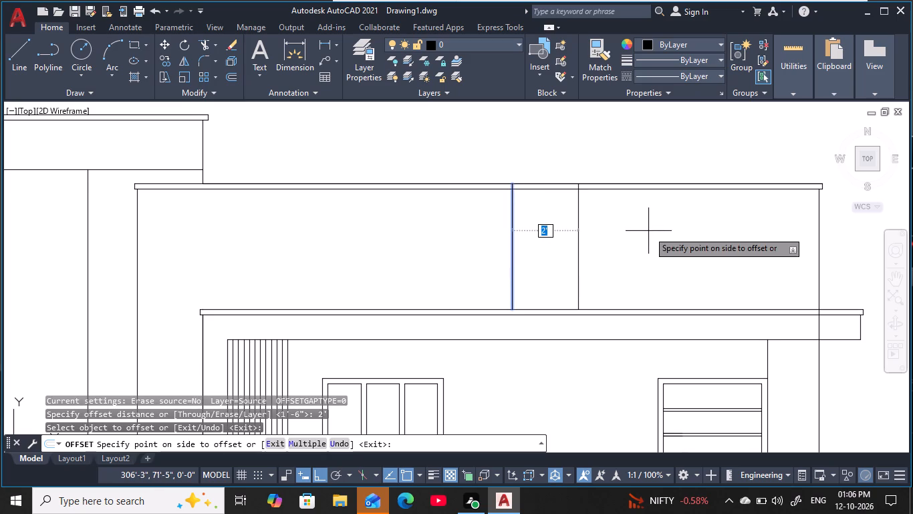
pyautogui.click(648, 231)
pyautogui.click(513, 268)
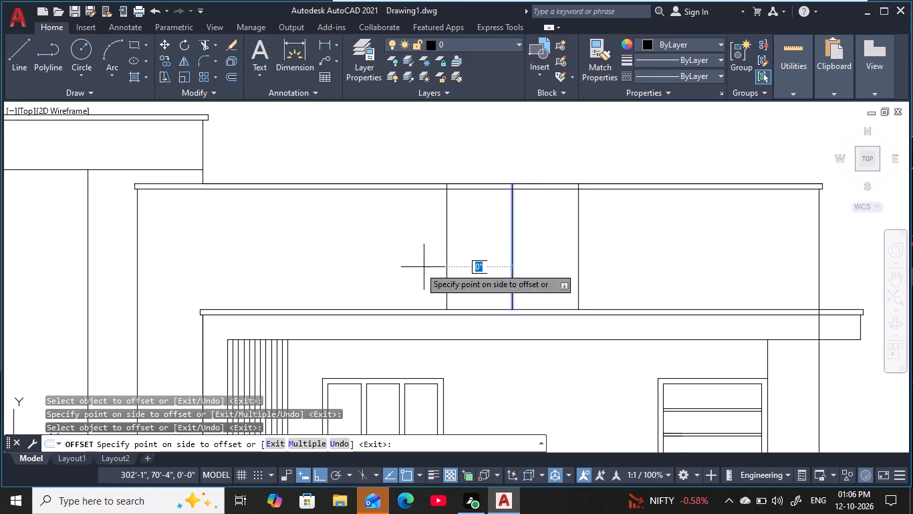
pyautogui.click(347, 267)
pyautogui.press('Escape')
pyautogui.press('Escape')
pyautogui.press('Escape')
pyautogui.press('Escape')
pyautogui.press('Escape')
pyautogui.press('Escape')
pyautogui.press('Escape')
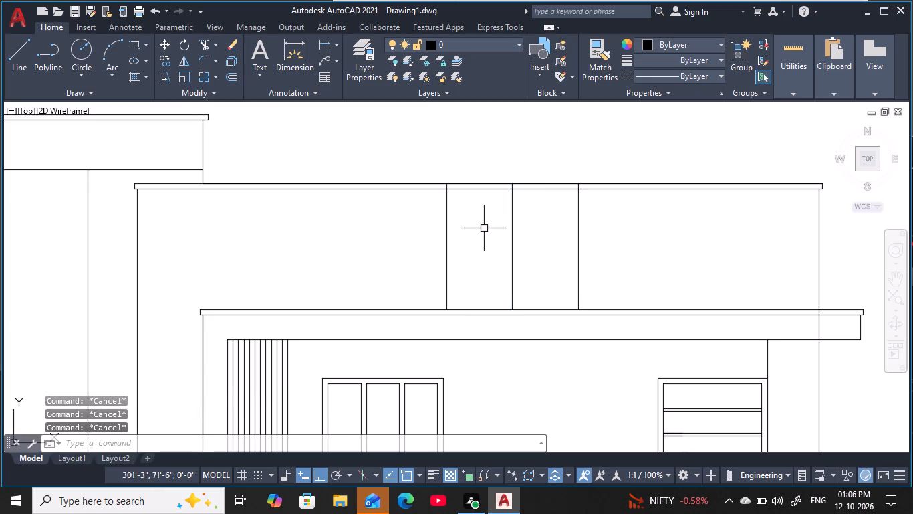
# Trim away the vertical centre line between the two offset lines, including its piece within the parapet band.
pyautogui.write('tr')
pyautogui.press('space')
pyautogui.click(519, 258)
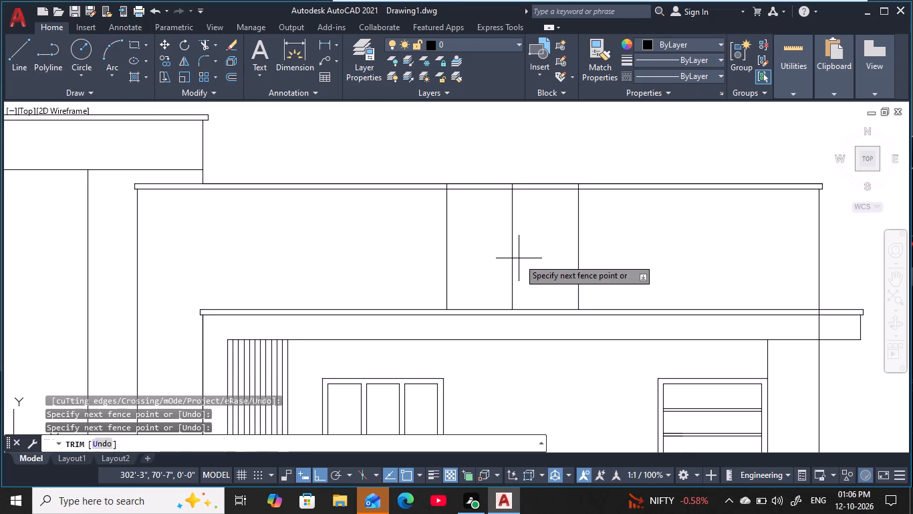
pyautogui.click(513, 260)
pyautogui.click(494, 228)
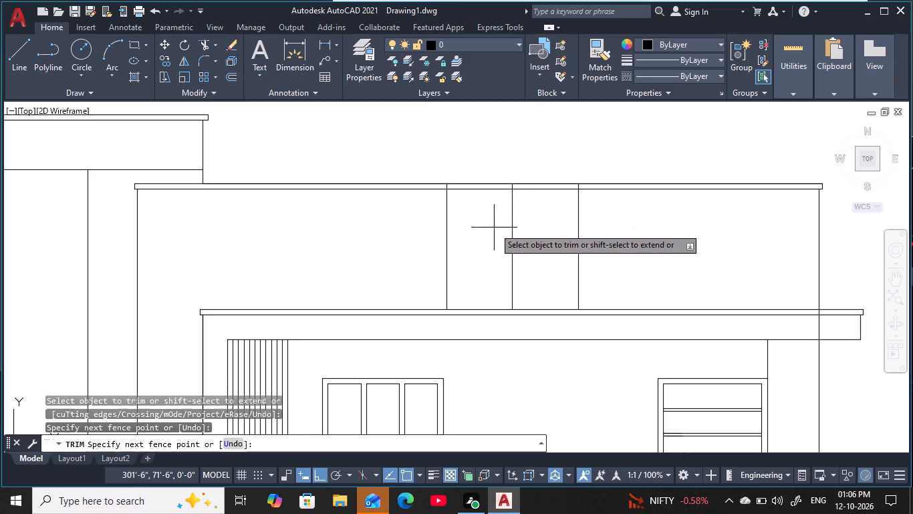
pyautogui.click(523, 225)
pyautogui.scroll(4, 520, 189)
pyautogui.moveTo(501, 171); pyautogui.dragTo(495, 171)
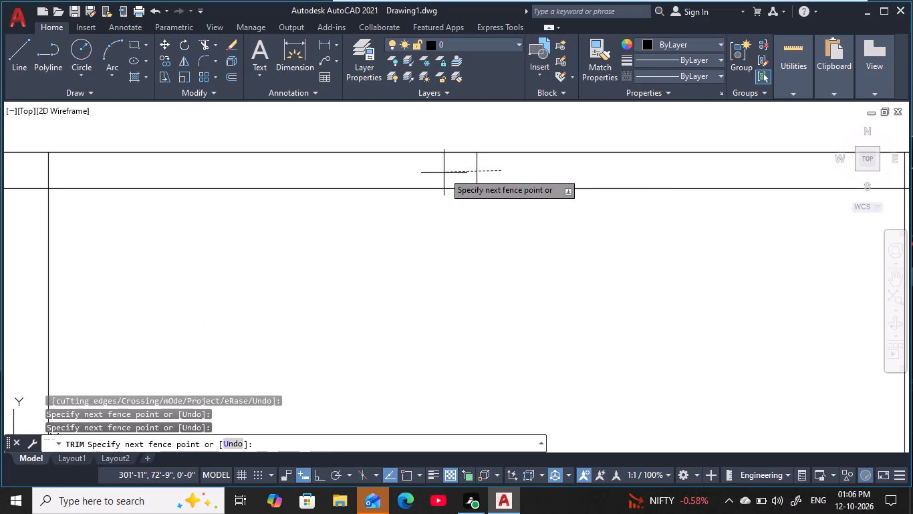
pyautogui.click(444, 173)
pyautogui.scroll(-3, 467, 215)
pyautogui.moveTo(466, 230); pyautogui.dragTo(503, 246, button='middle')
pyautogui.press('Escape')
pyautogui.press('Escape')
pyautogui.press('Escape')
pyautogui.press('Escape')
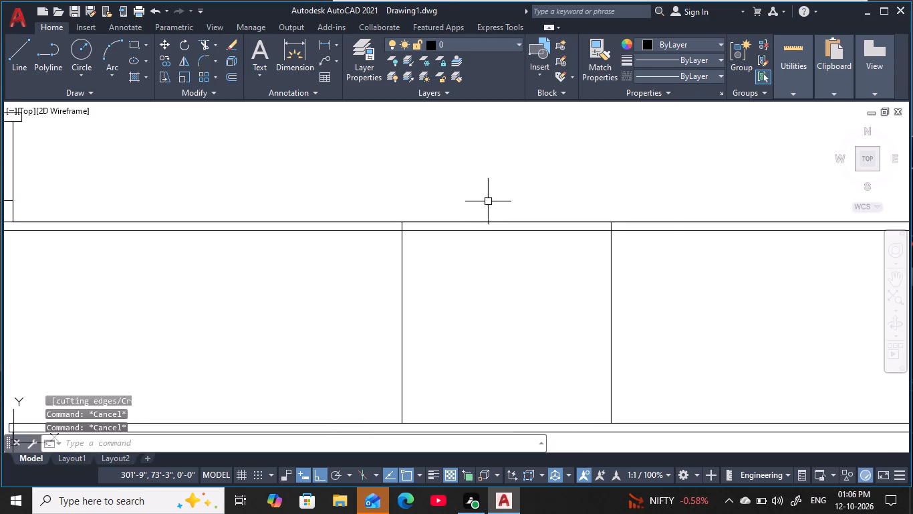
pyautogui.press('Escape')
pyautogui.press('Escape')
pyautogui.press('Escape')
pyautogui.press('Escape')
pyautogui.press('Escape')
pyautogui.press('Escape')
pyautogui.press('Escape')
# Offset the horizontal line on top of the parapet 9" upward.
pyautogui.write('o')
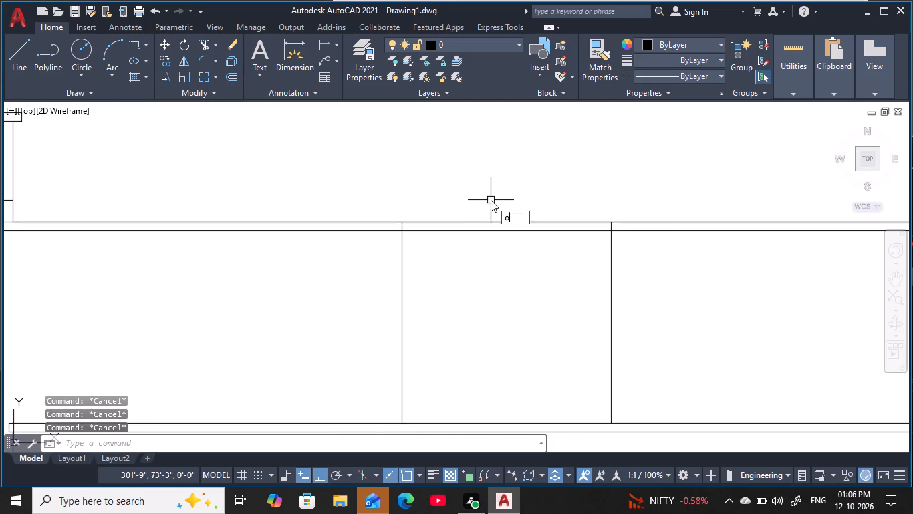
pyautogui.press('space')
pyautogui.write('9')
pyautogui.press('space')
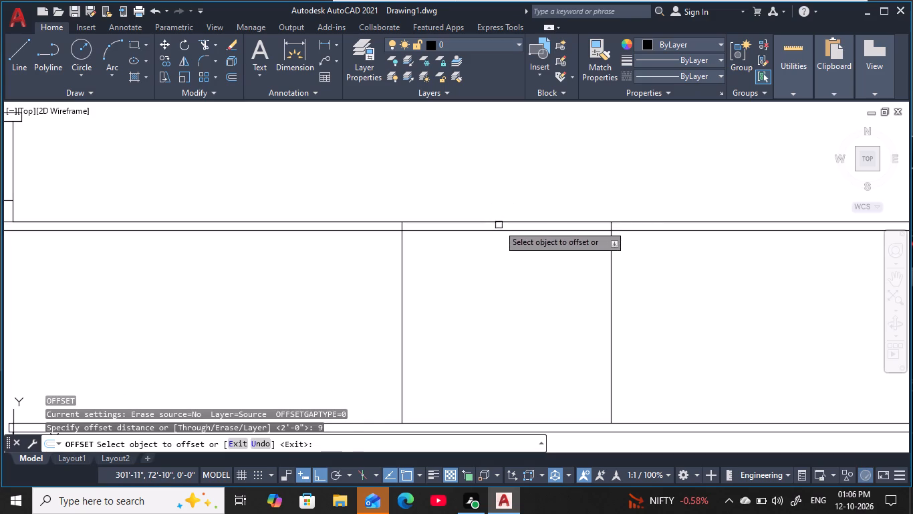
pyautogui.click(499, 226)
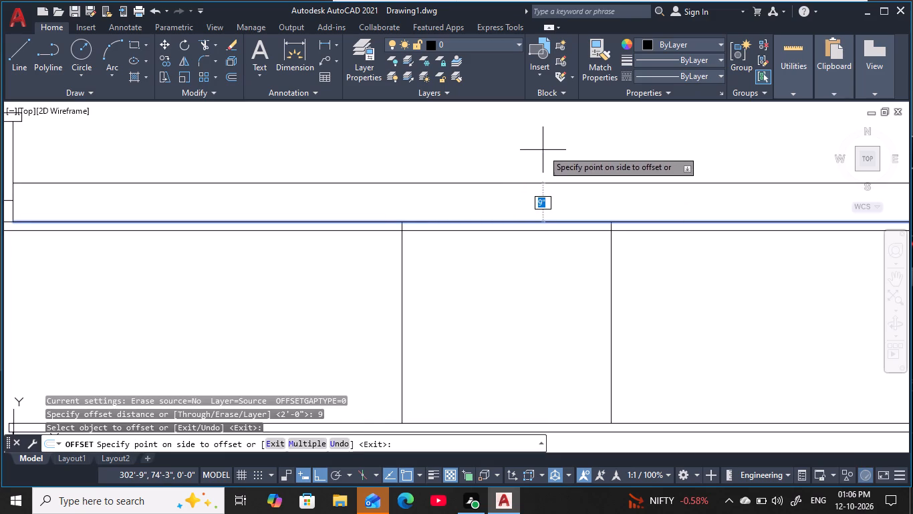
pyautogui.click(545, 147)
pyautogui.scroll(-3, 551, 147)
pyautogui.scroll(3, 529, 161)
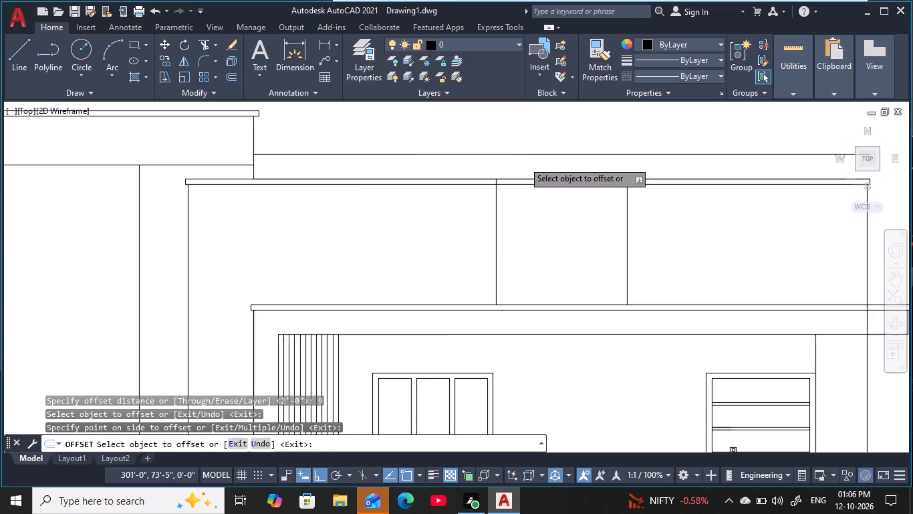
pyautogui.press('Escape')
pyautogui.press('Escape')
# Extend the two vertical lines up to the offset horizontal line above the parapet.
pyautogui.write('ex')
pyautogui.press('space')
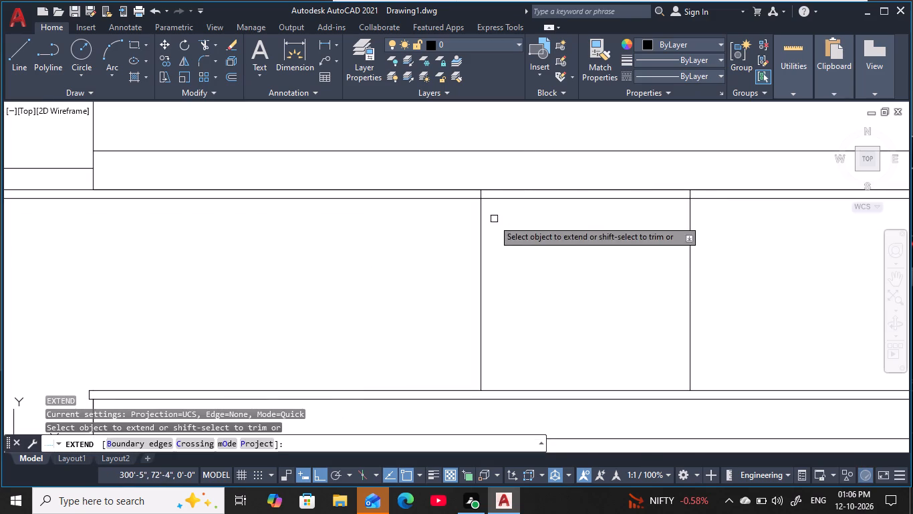
pyautogui.click(523, 227)
pyautogui.click(426, 243)
pyautogui.moveTo(745, 228); pyautogui.dragTo(734, 232)
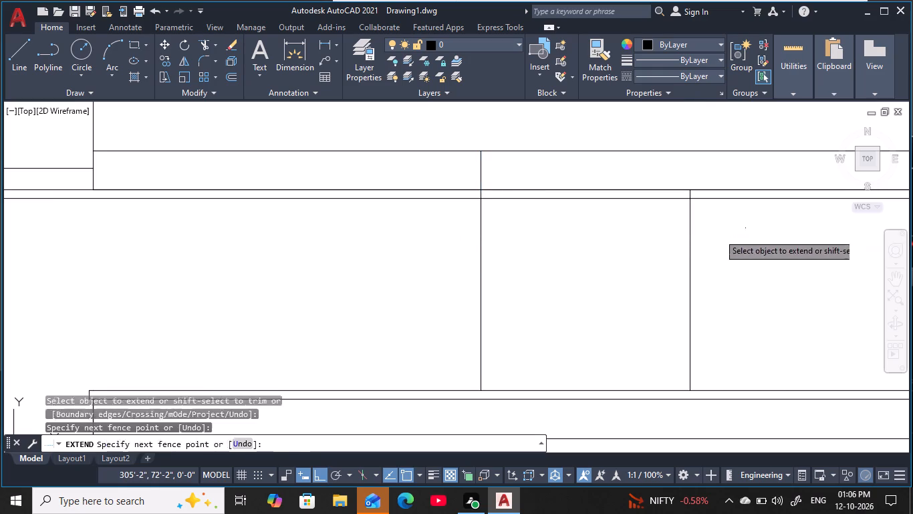
pyautogui.click(629, 236)
pyautogui.scroll(-1, 599, 231)
pyautogui.moveTo(600, 242); pyautogui.dragTo(604, 251, button='middle')
pyautogui.press('Escape')
pyautogui.press('Escape')
pyautogui.press('Escape')
pyautogui.press('Escape')
# Trim the raised horizontal line on both outer sides so it spans only between the two verticals.
pyautogui.press('t')
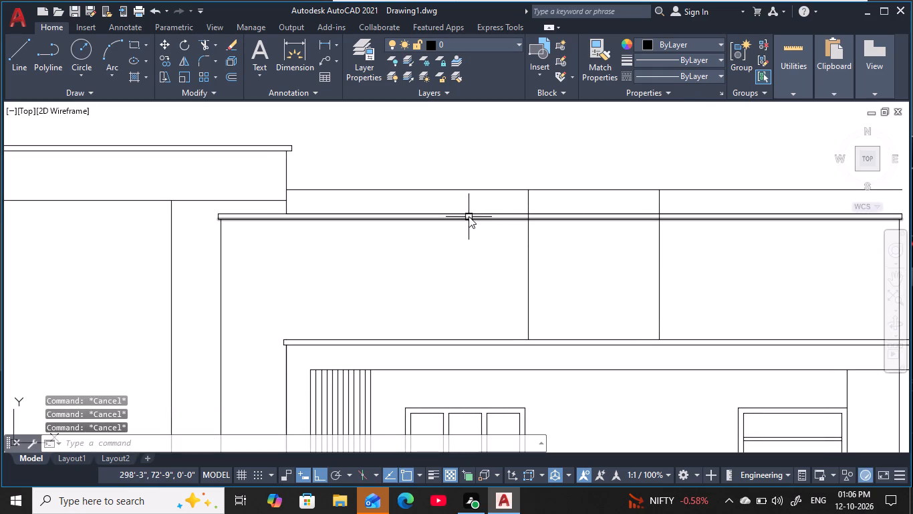
pyautogui.press('r')
pyautogui.press('space')
pyautogui.click(458, 197)
pyautogui.click(456, 182)
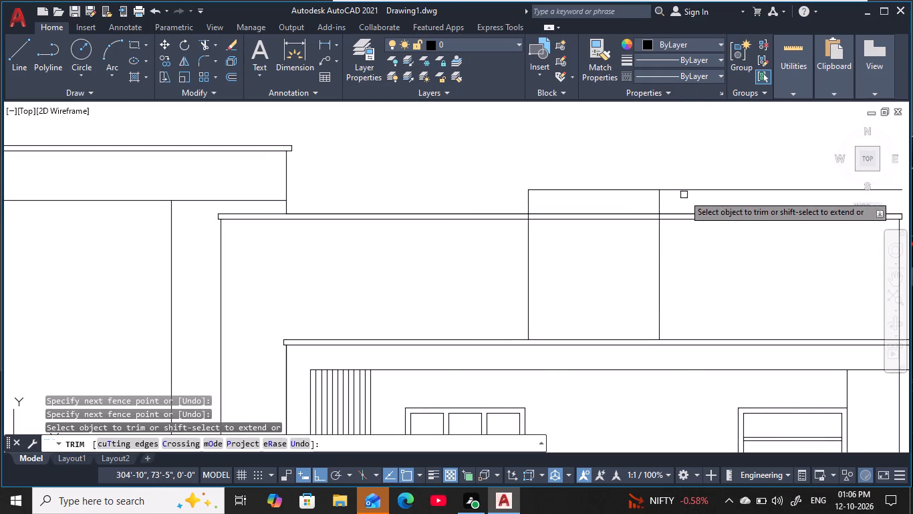
pyautogui.click(684, 197)
pyautogui.click(687, 175)
pyautogui.scroll(-2, 692, 177)
pyautogui.moveTo(693, 179); pyautogui.dragTo(643, 177, button='middle')
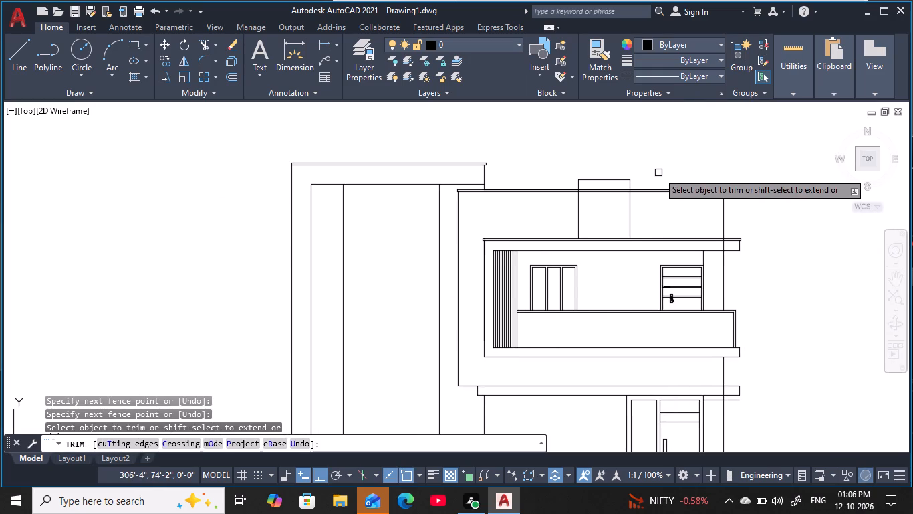
pyautogui.scroll(2, 645, 179)
pyautogui.middleClick(646, 179)
pyautogui.press('Escape')
pyautogui.press('Escape')
pyautogui.press('Escape')
pyautogui.press('Escape')
pyautogui.press('Escape')
pyautogui.press('Escape')
# Offset both verticals of the raised frame 6" outward.
pyautogui.write('o')
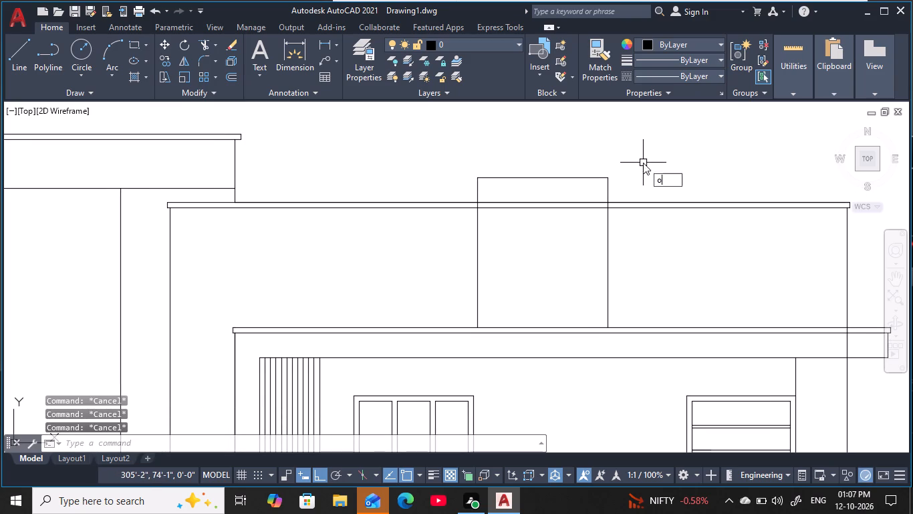
pyautogui.press('space')
pyautogui.write('6')
pyautogui.press('space')
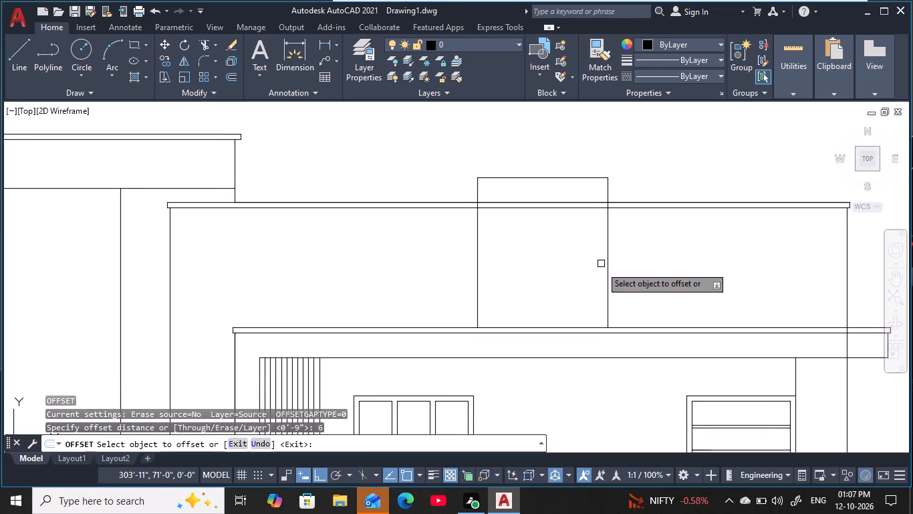
pyautogui.click(606, 269)
pyautogui.click(696, 261)
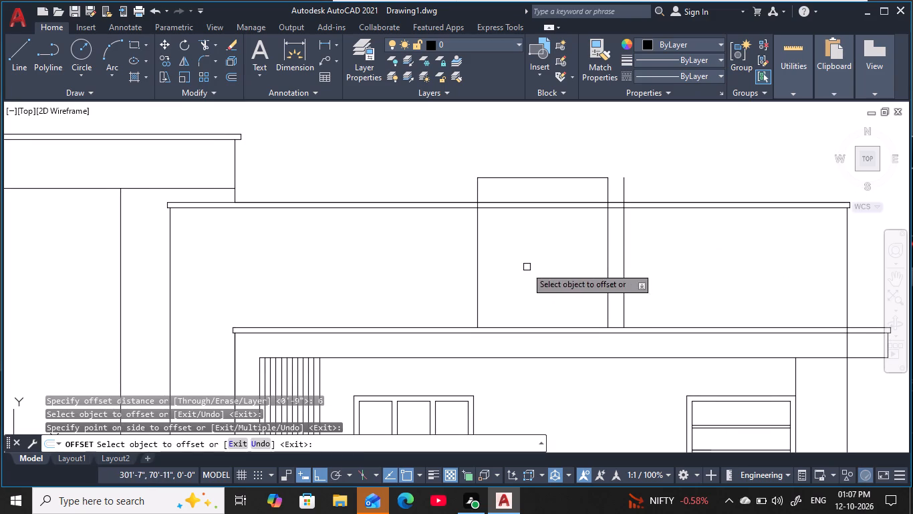
pyautogui.click(478, 276)
pyautogui.click(426, 276)
pyautogui.press('Escape')
pyautogui.press('Escape')
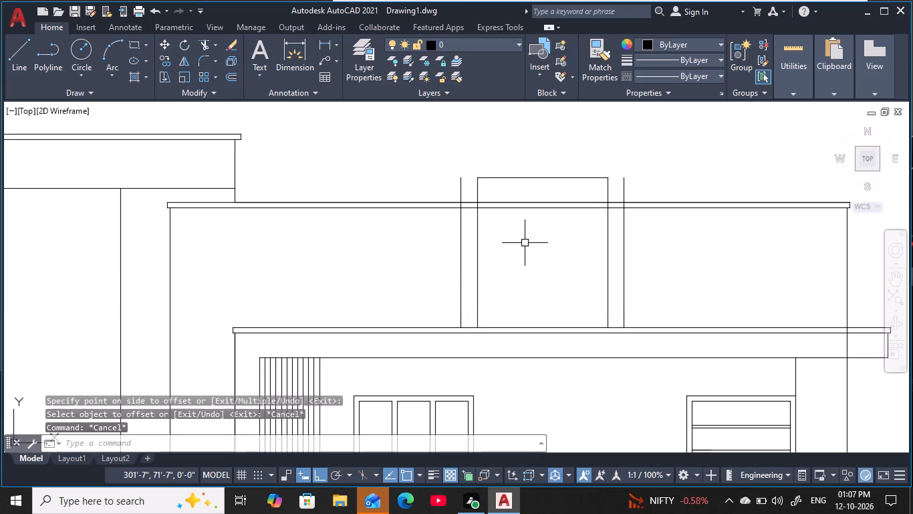
pyautogui.press('Escape')
pyautogui.press('Escape')
pyautogui.press('Escape')
# Extend the frame's top line at both ends to the outer vertical lines.
pyautogui.press('e')
pyautogui.press('x')
pyautogui.press('space')
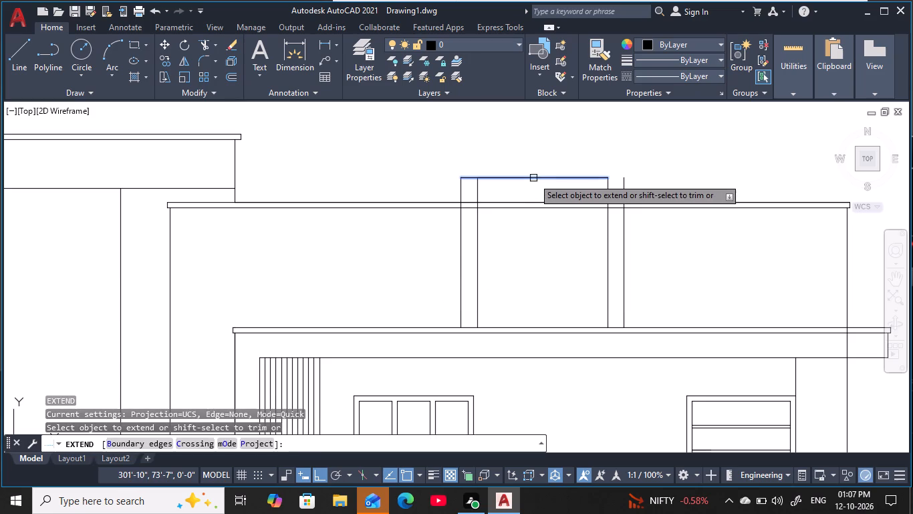
pyautogui.click(533, 178)
pyautogui.click(578, 180)
pyautogui.press('Escape')
pyautogui.press('Escape')
pyautogui.press('Escape')
pyautogui.press('Escape')
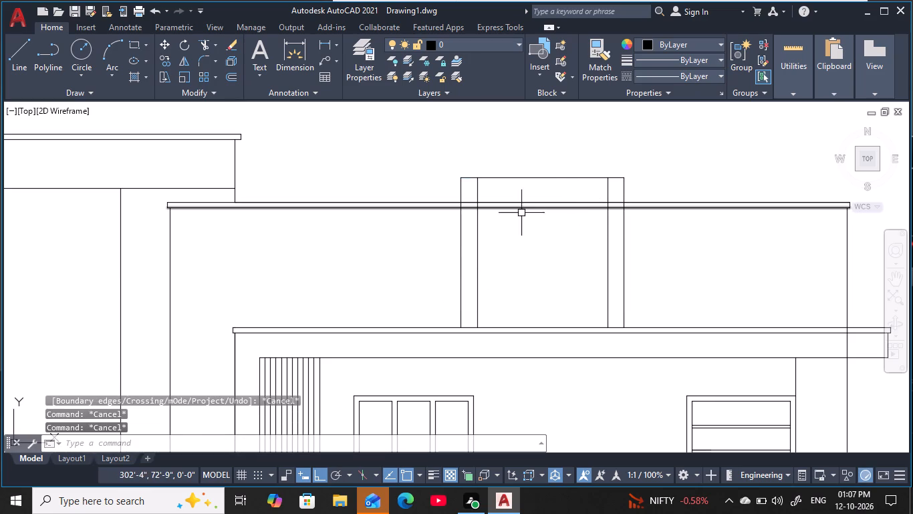
pyautogui.press('Escape')
pyautogui.press('Escape')
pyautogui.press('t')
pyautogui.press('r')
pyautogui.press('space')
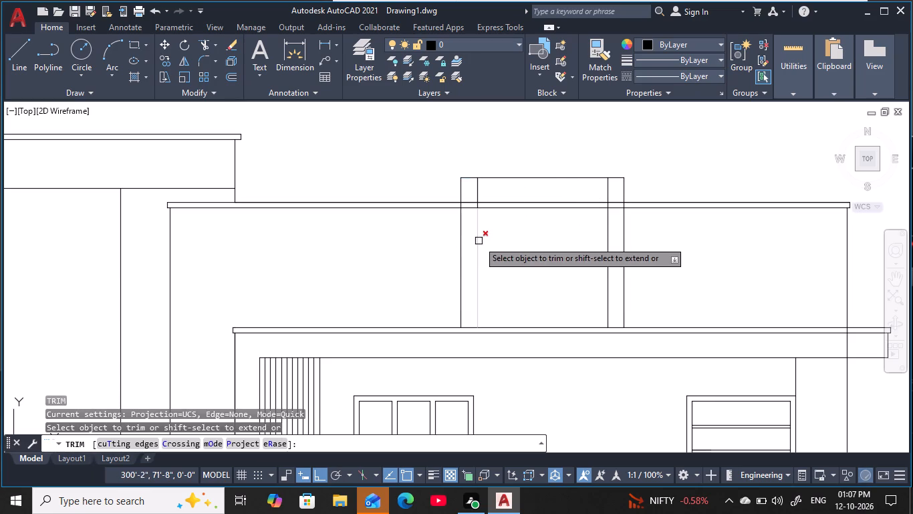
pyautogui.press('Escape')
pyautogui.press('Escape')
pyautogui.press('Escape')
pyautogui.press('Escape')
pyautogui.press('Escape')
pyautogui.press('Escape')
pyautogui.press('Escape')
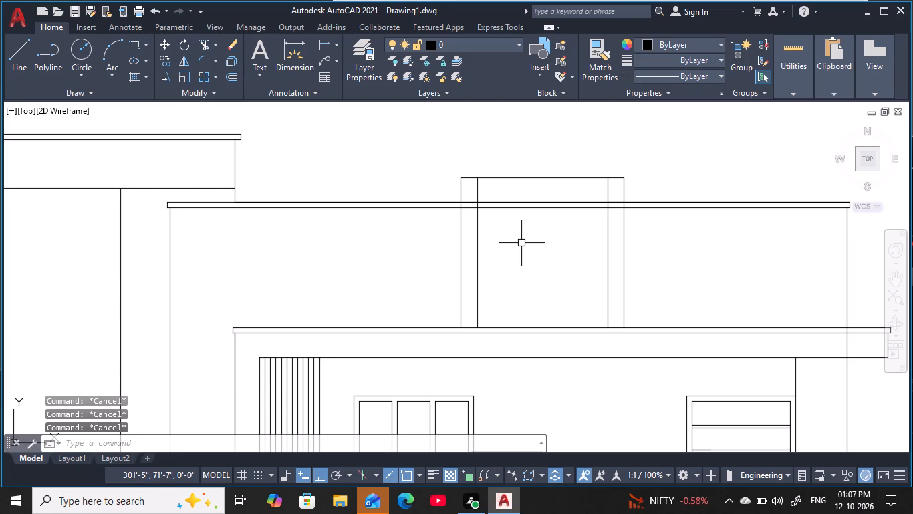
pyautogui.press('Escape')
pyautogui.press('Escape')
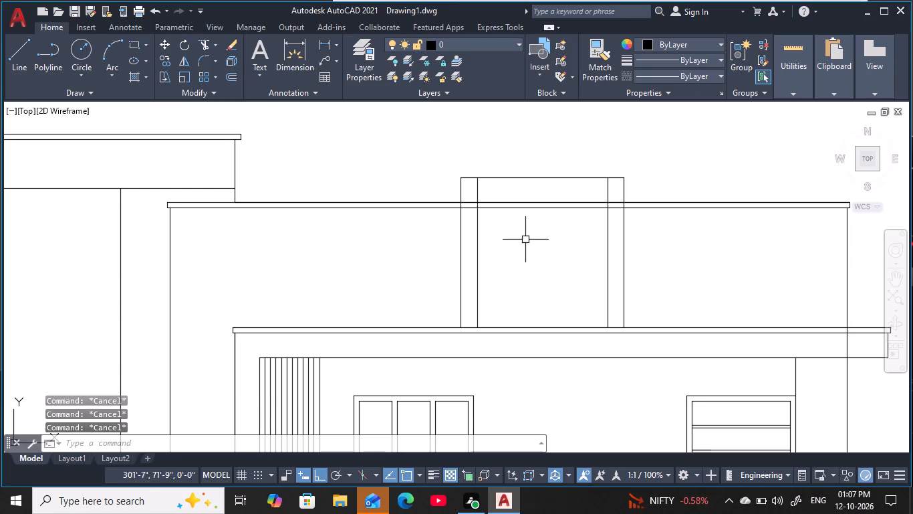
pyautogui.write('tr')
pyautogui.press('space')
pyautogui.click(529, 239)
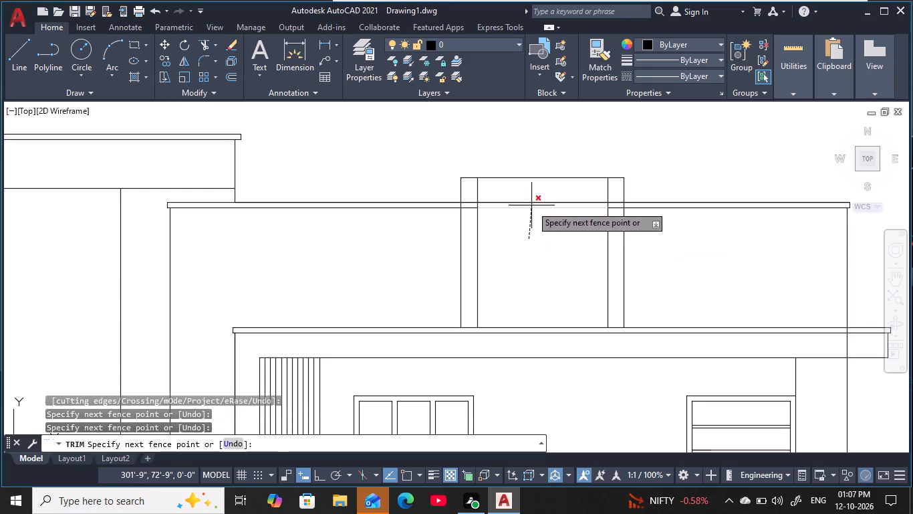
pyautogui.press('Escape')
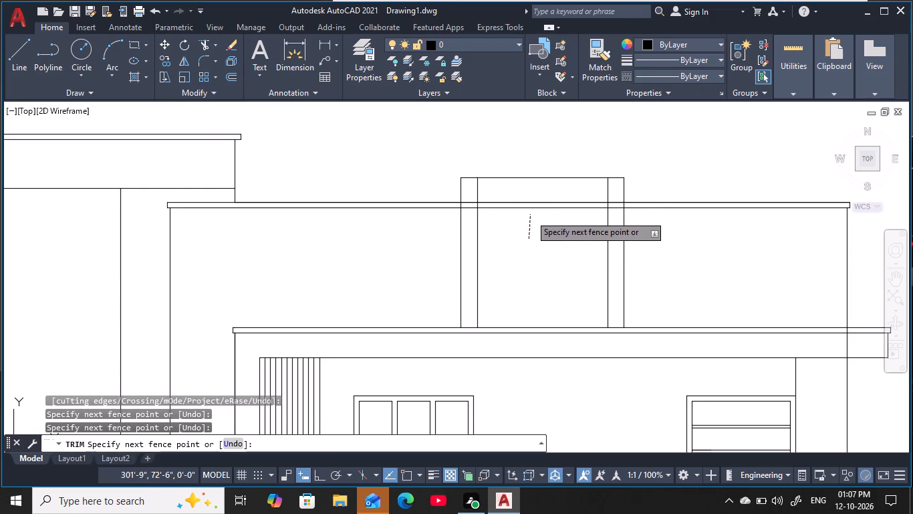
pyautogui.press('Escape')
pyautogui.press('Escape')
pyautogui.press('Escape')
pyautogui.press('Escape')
# Trim away the parapet's upper line across the raised frame's opening and the crossing lines in the frame's upper-left corner.
pyautogui.write('tr')
pyautogui.press('space')
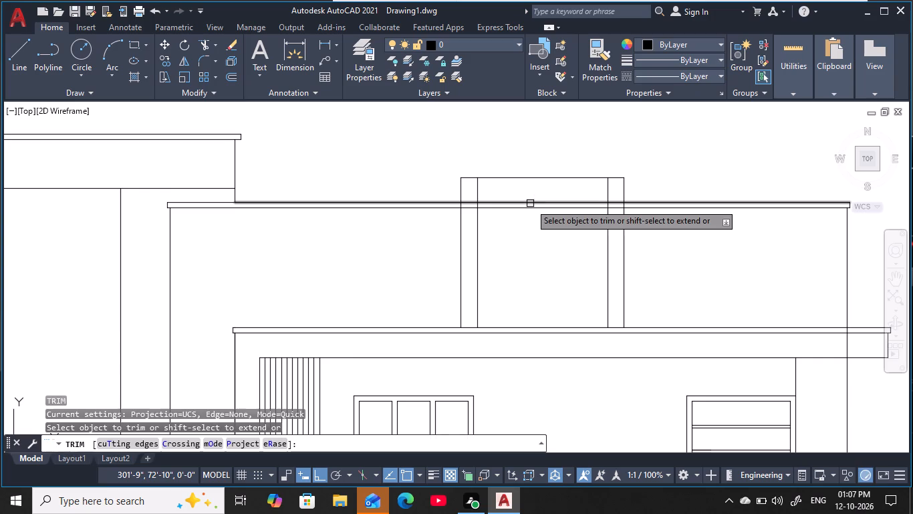
pyautogui.click(530, 203)
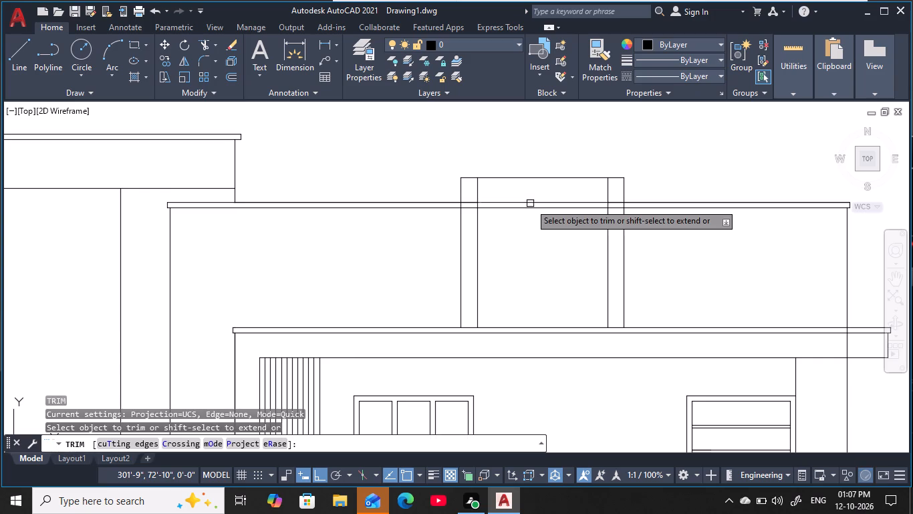
pyautogui.click(509, 202)
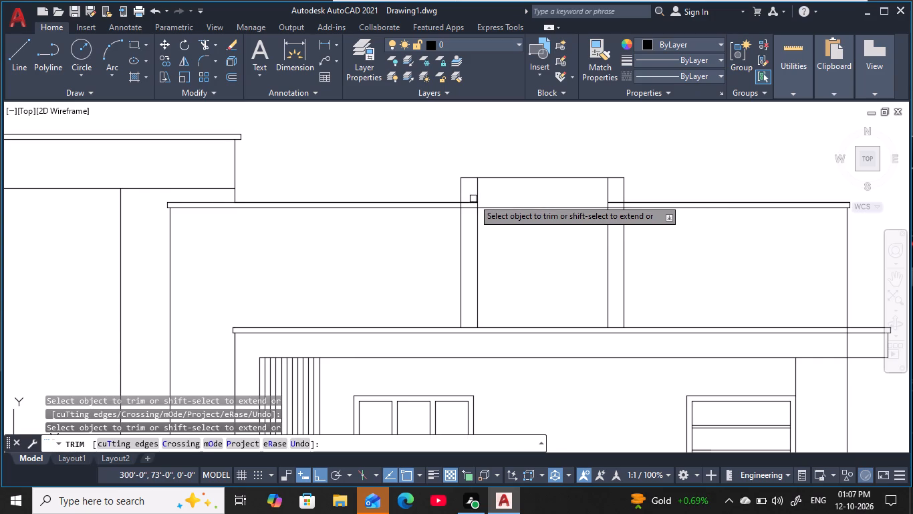
pyautogui.click(469, 201)
pyautogui.click(473, 203)
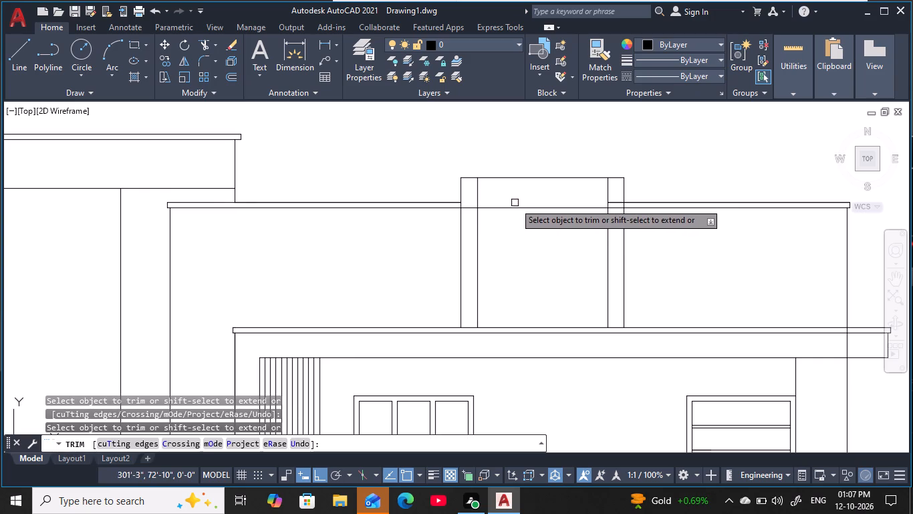
pyautogui.click(479, 197)
pyautogui.click(467, 206)
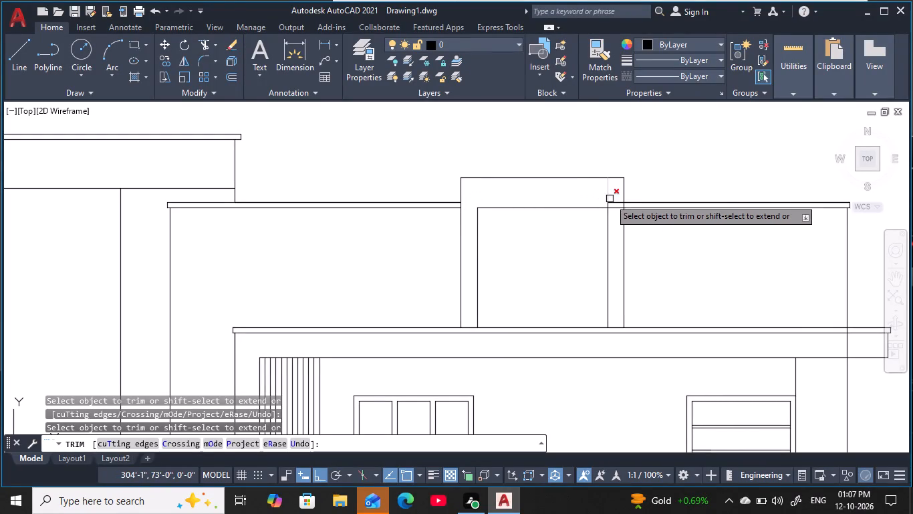
# Trim the parapet lines and the inner vertical's upper end out of the raised frame's upper-right corner.
pyautogui.click(616, 203)
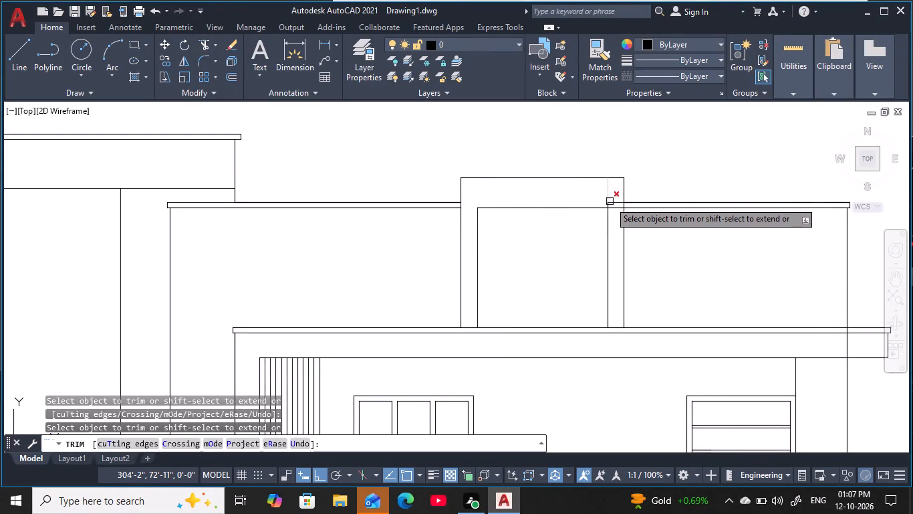
pyautogui.click(608, 201)
pyautogui.click(614, 203)
pyautogui.scroll(2, 615, 210)
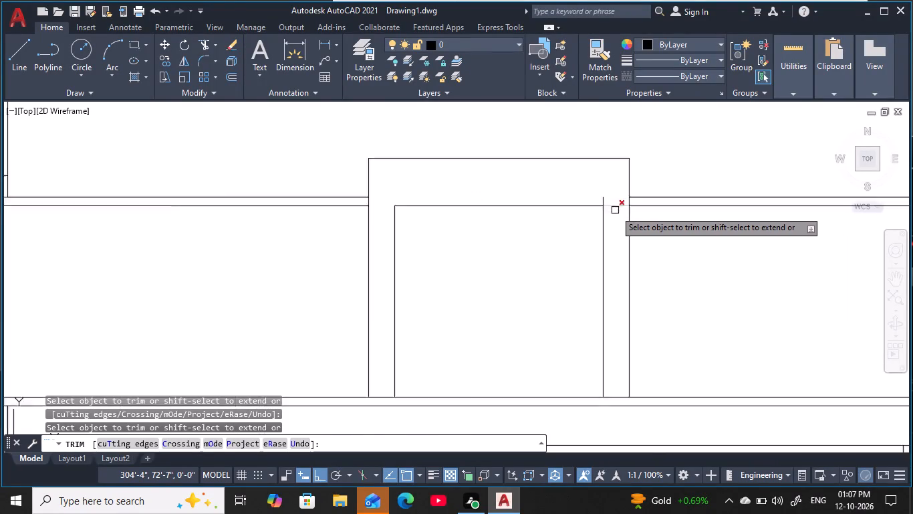
pyautogui.scroll(1, 615, 210)
pyautogui.click(583, 189)
pyautogui.click(616, 203)
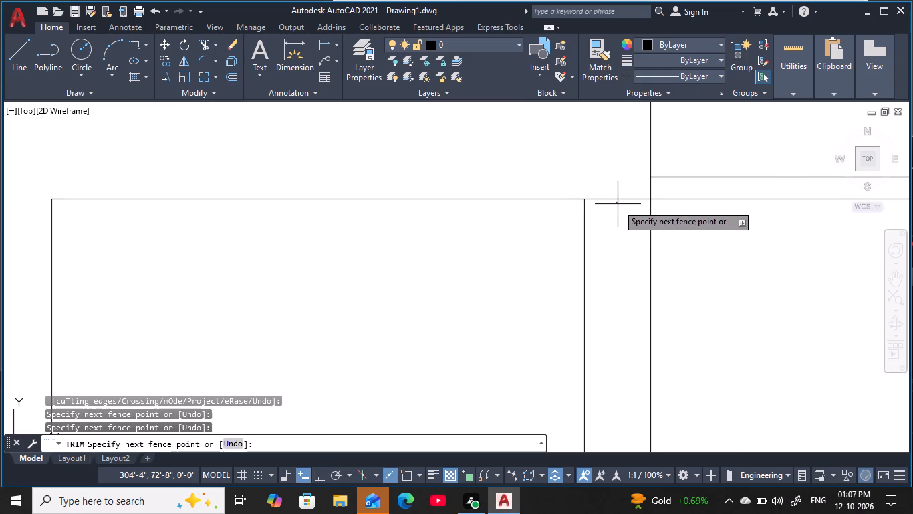
pyautogui.click(611, 188)
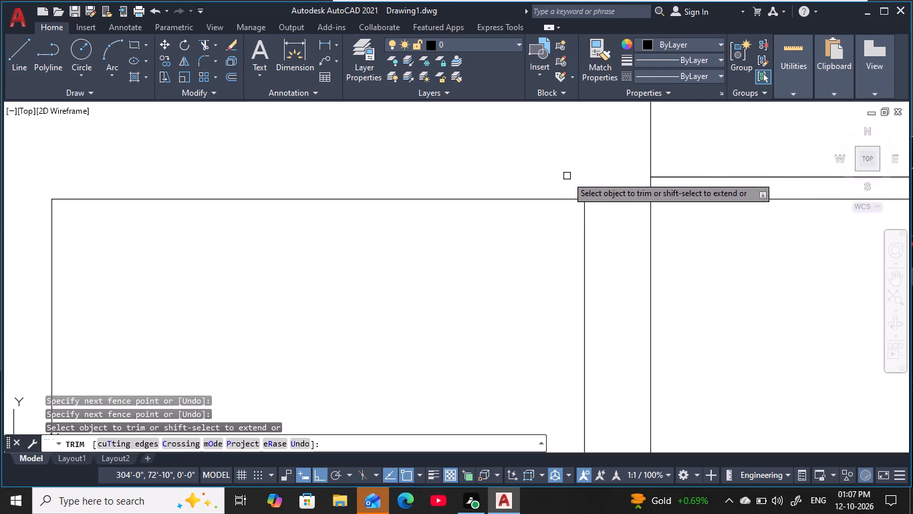
pyautogui.scroll(-3, 545, 172)
pyautogui.moveTo(545, 179); pyautogui.dragTo(555, 187, button='middle')
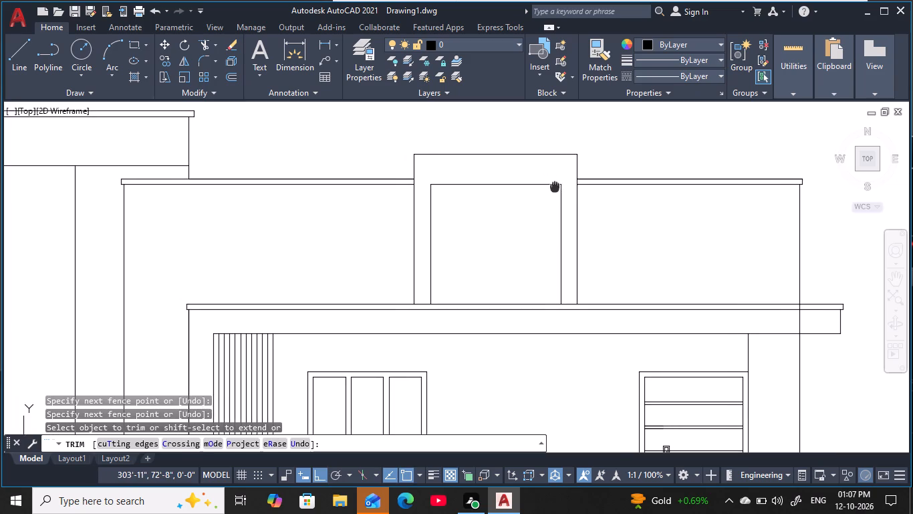
pyautogui.moveTo(555, 187); pyautogui.dragTo(568, 203, button='middle')
pyautogui.press('Escape')
pyautogui.press('Escape')
pyautogui.press('Escape')
pyautogui.press('Escape')
pyautogui.press('Escape')
pyautogui.press('Escape')
pyautogui.press('Escape')
pyautogui.press('Escape')
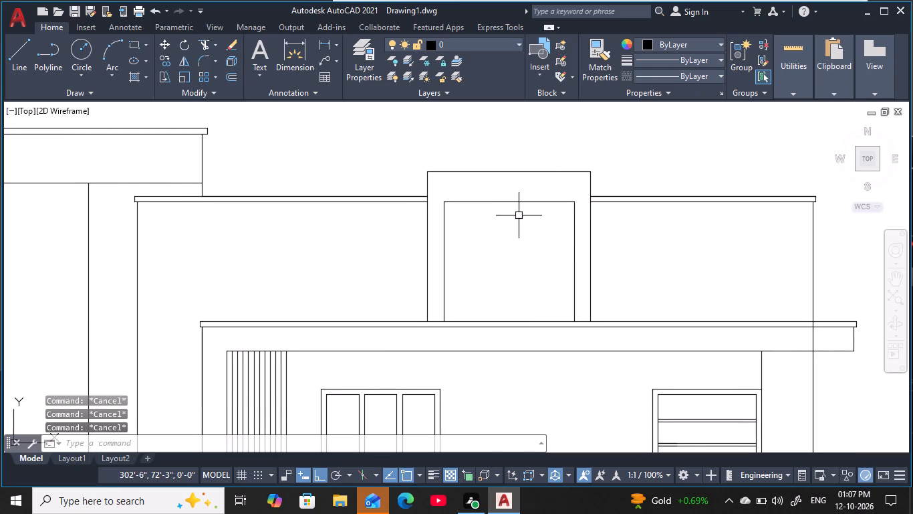
pyautogui.press('Escape')
pyautogui.press('Escape')
pyautogui.press('Escape')
pyautogui.press('Escape')
# Offset the top line of the raised frame's inner opening 2" upward.
pyautogui.scroll(1, 515, 192)
pyautogui.moveTo(517, 192); pyautogui.dragTo(519, 181, button='middle')
pyautogui.press('Escape')
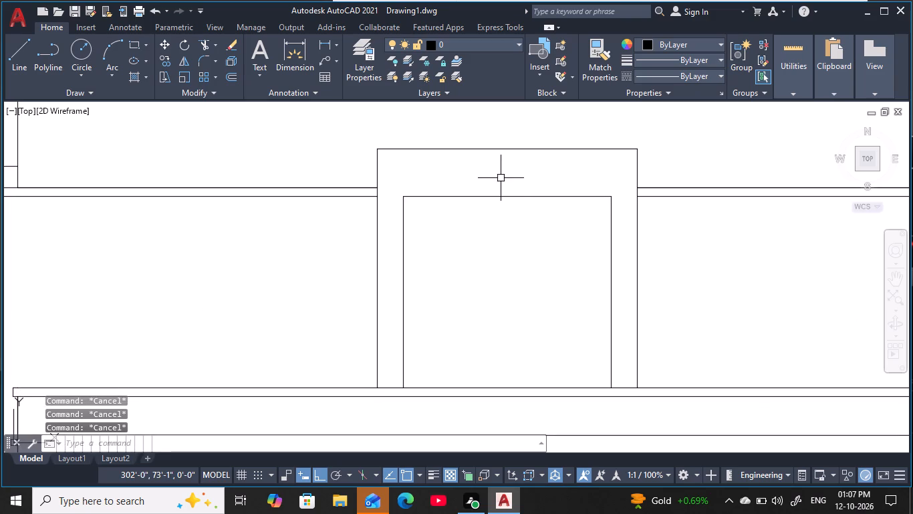
pyautogui.press('o')
pyautogui.press('space')
pyautogui.write('2')
pyautogui.press('space')
pyautogui.doubleClick(506, 195)
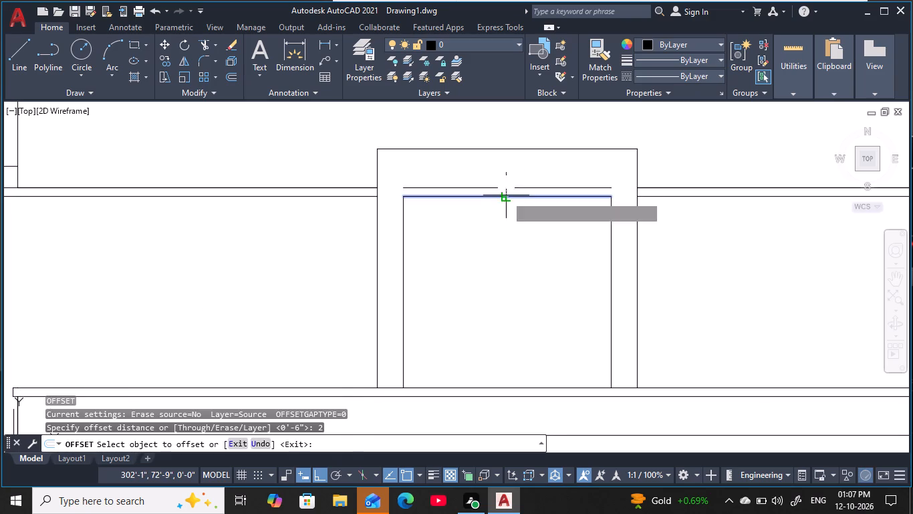
pyautogui.press('Escape')
pyautogui.press('Escape')
pyautogui.press('Escape')
pyautogui.press('Escape')
pyautogui.press('Escape')
# Extend both inner verticals of the frame up to the offset line above the opening.
pyautogui.write('ex')
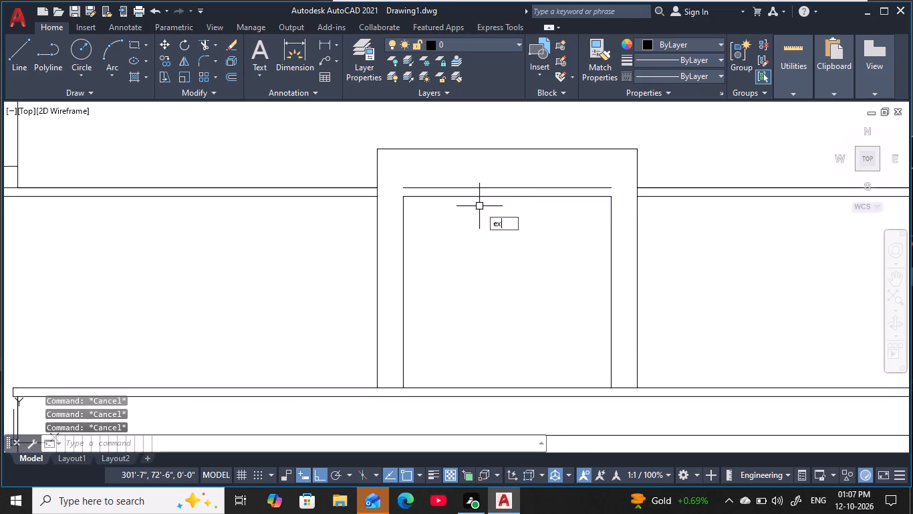
pyautogui.press('space')
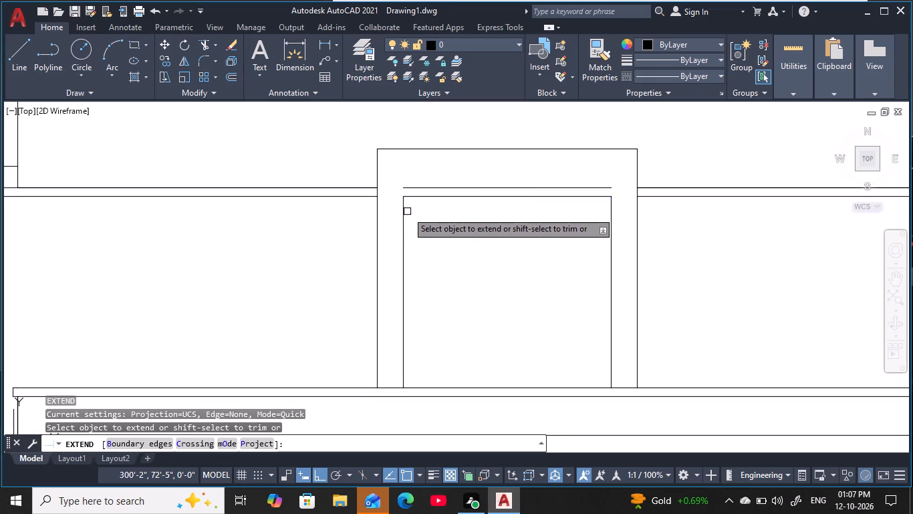
pyautogui.click(404, 211)
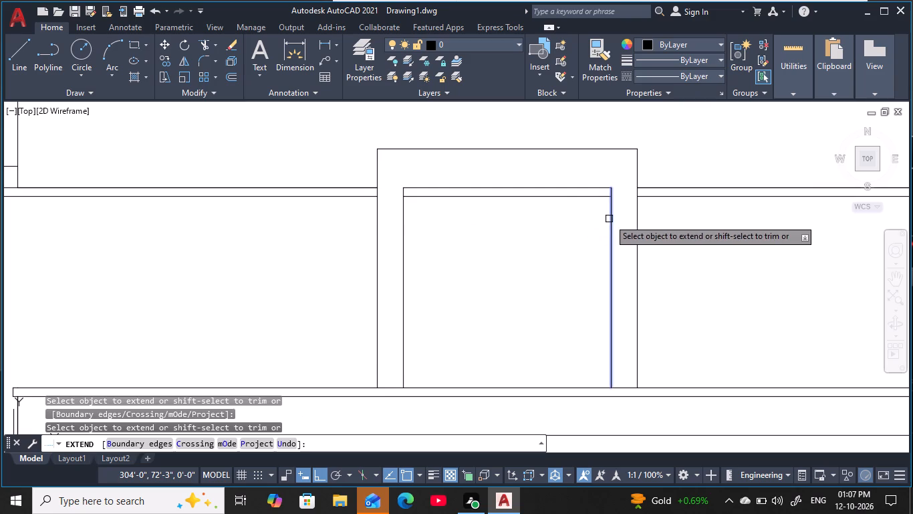
pyautogui.click(609, 219)
pyautogui.press('Escape')
pyautogui.press('Escape')
pyautogui.press('Escape')
# Erase the lower of the two horizontal lines at the top of the frame's opening.
pyautogui.click(552, 200)
pyautogui.write('e')
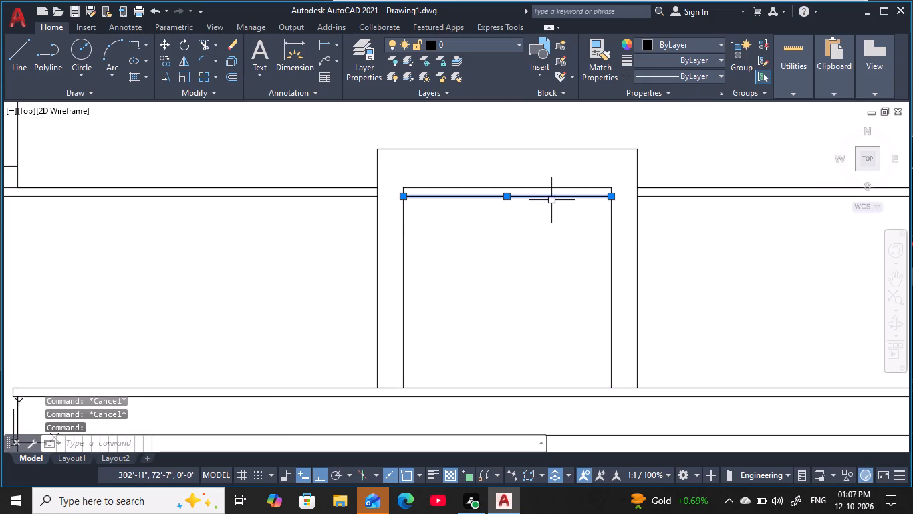
pyautogui.press('space')
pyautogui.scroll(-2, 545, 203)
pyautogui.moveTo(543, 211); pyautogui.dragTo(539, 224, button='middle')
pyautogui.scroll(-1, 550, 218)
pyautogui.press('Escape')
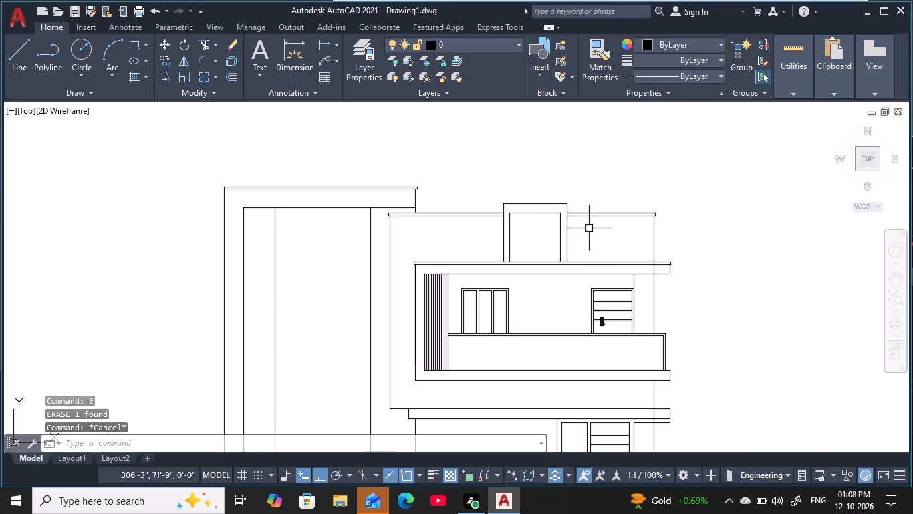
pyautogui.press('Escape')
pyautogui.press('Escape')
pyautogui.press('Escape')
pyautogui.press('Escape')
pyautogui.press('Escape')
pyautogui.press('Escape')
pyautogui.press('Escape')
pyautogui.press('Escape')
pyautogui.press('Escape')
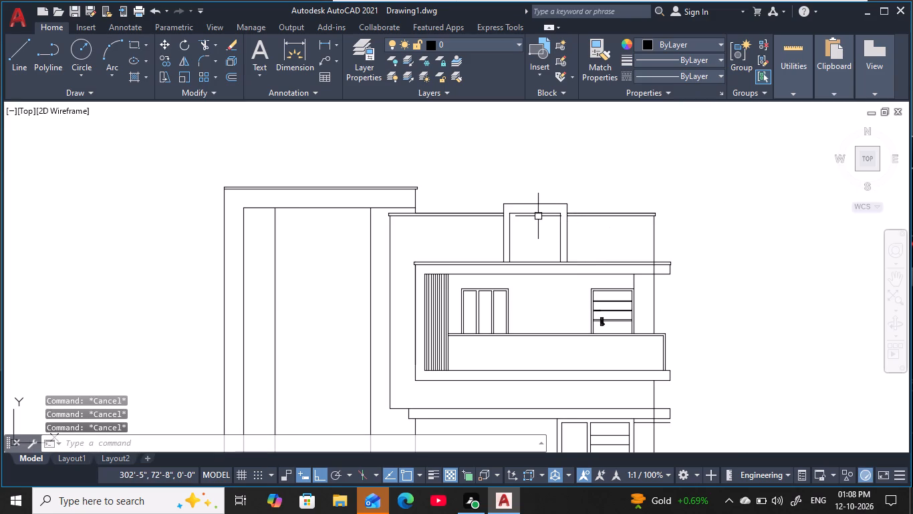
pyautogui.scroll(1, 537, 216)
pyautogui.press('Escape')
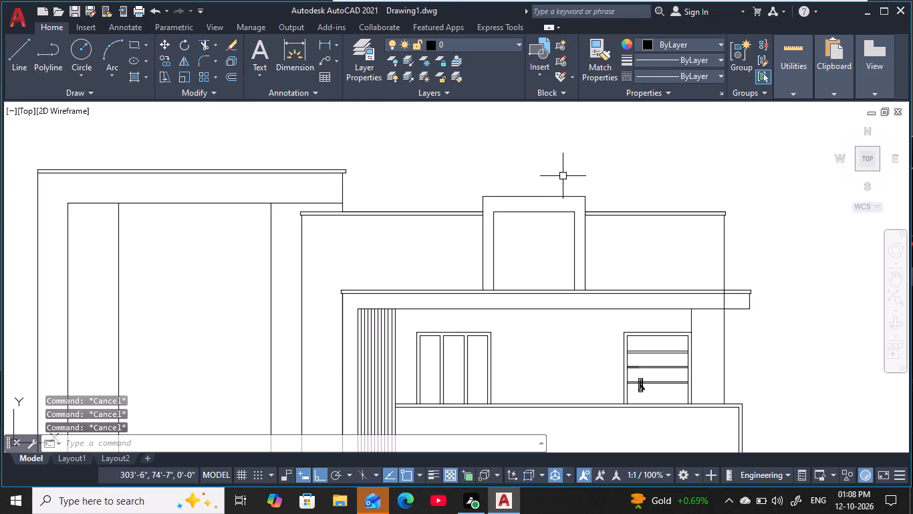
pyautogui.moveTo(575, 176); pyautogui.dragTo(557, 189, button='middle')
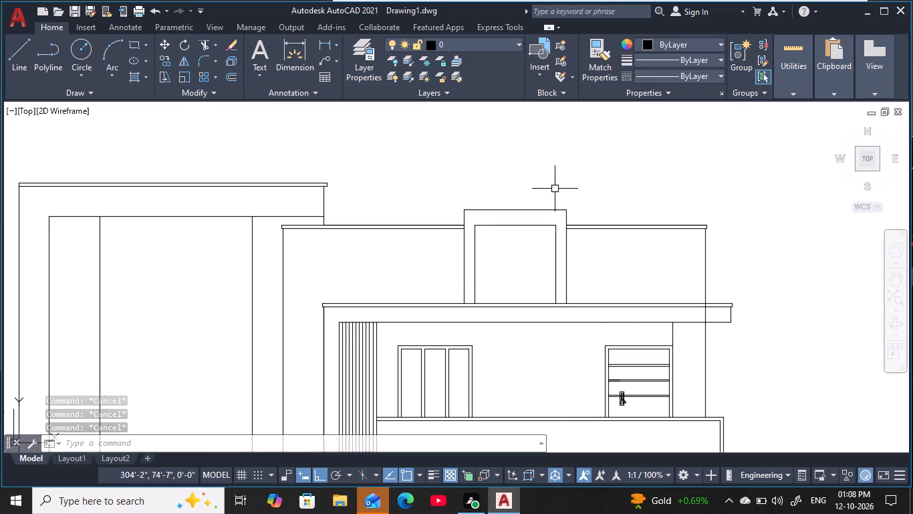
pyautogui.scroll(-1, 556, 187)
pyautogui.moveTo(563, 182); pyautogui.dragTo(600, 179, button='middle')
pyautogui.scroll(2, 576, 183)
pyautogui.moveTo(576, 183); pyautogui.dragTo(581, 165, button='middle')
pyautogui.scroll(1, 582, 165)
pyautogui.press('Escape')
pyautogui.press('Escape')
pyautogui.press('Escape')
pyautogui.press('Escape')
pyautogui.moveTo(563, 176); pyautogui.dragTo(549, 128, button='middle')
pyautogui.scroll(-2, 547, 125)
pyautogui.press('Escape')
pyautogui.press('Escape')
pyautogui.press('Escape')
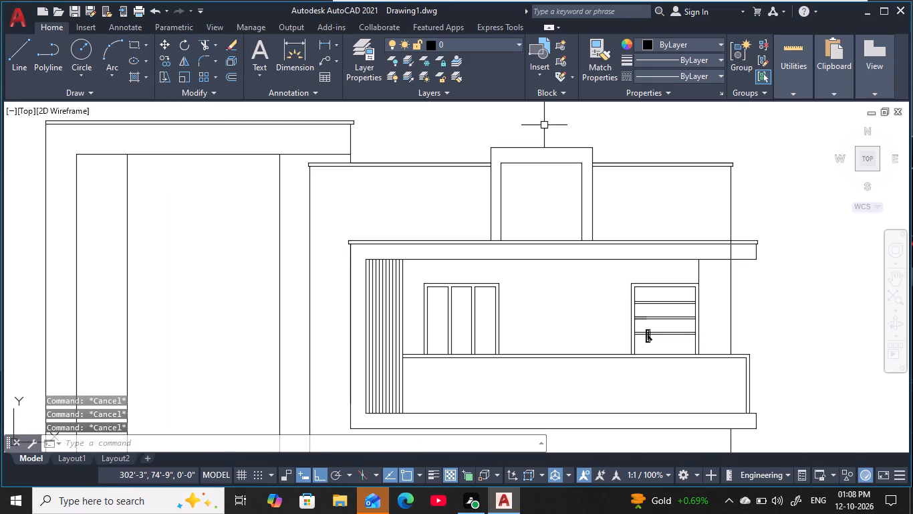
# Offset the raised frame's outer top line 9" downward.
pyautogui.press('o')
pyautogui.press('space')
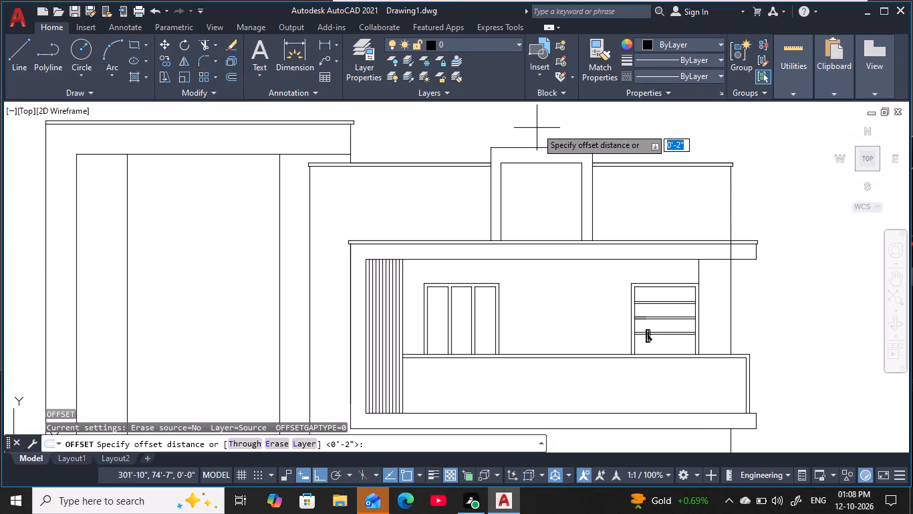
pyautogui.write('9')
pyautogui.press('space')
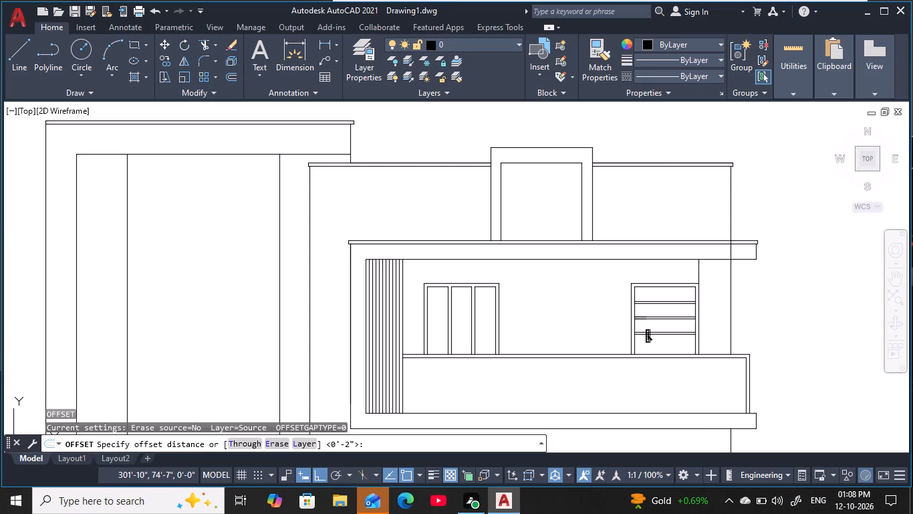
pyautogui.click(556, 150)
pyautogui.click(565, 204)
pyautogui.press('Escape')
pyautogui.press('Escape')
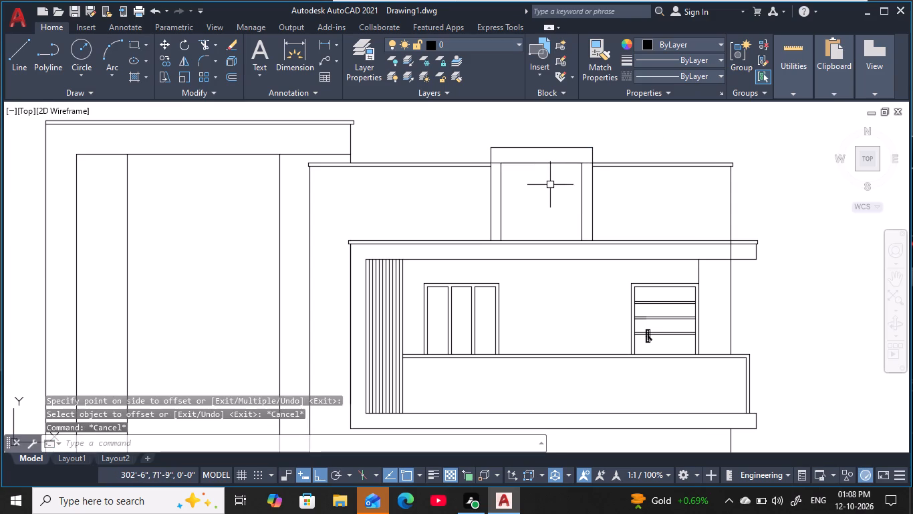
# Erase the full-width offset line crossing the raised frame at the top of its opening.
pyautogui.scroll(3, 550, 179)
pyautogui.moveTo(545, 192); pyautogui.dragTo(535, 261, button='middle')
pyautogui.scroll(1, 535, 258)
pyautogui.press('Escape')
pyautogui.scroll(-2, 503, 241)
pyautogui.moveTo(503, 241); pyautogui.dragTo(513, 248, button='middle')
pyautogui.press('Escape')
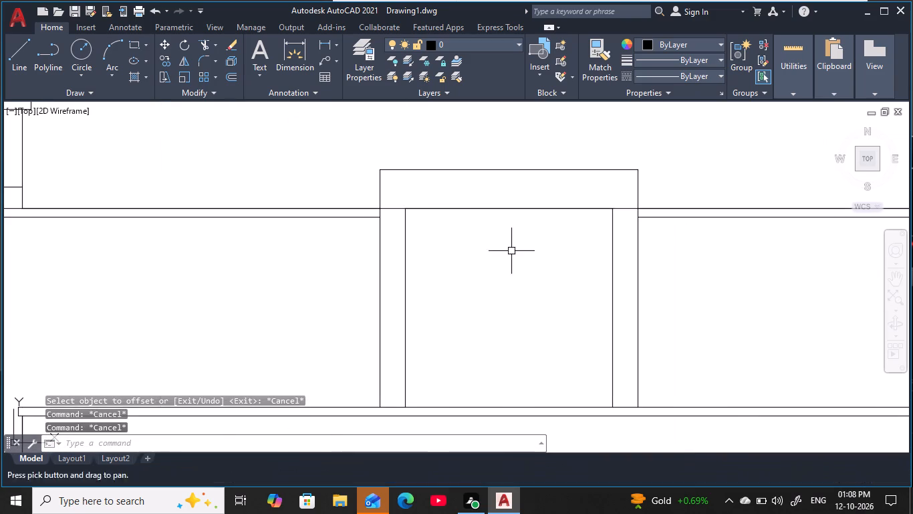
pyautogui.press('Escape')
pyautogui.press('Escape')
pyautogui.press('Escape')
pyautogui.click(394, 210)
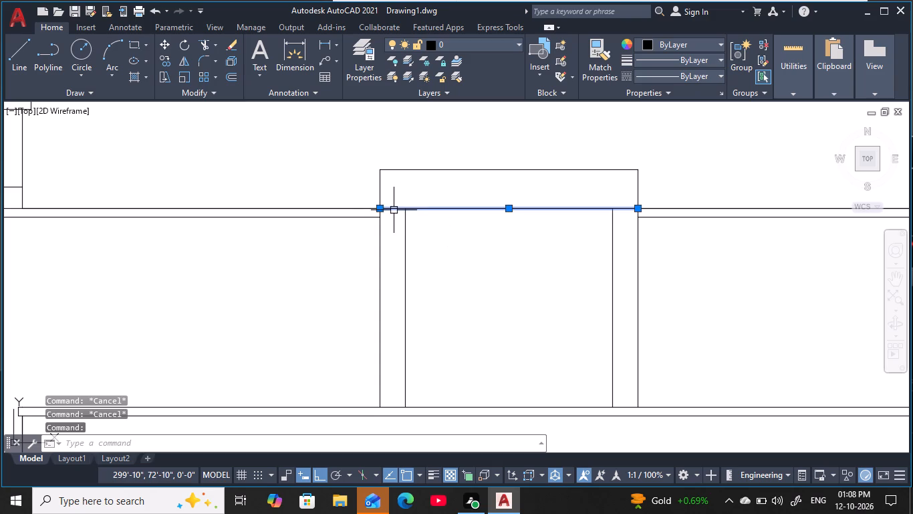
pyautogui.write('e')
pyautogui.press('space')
# Erase the duplicate segments of the parapet's upper line on both sides of the raised frame.
pyautogui.scroll(-2, 453, 241)
pyautogui.moveTo(465, 245); pyautogui.dragTo(468, 229, button='middle')
pyautogui.scroll(1, 415, 224)
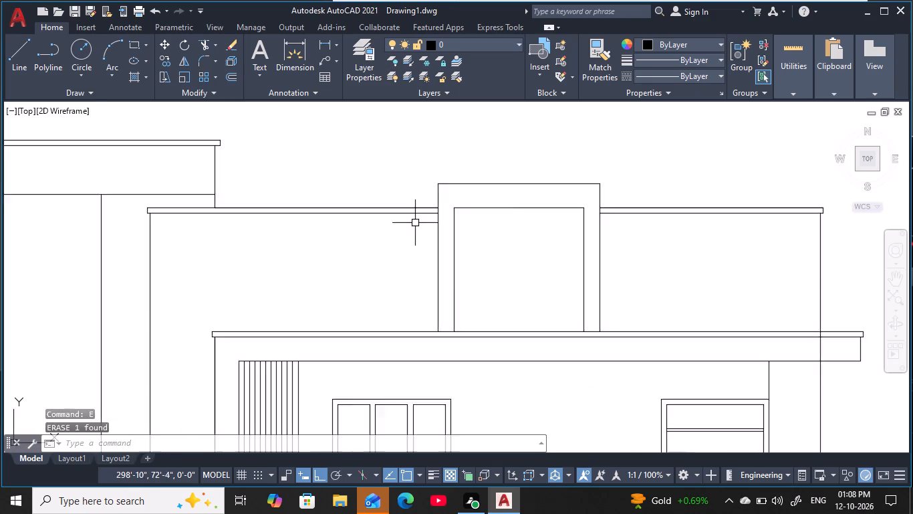
pyautogui.scroll(1, 415, 223)
pyautogui.click(417, 199)
pyautogui.write('e')
pyautogui.press('space')
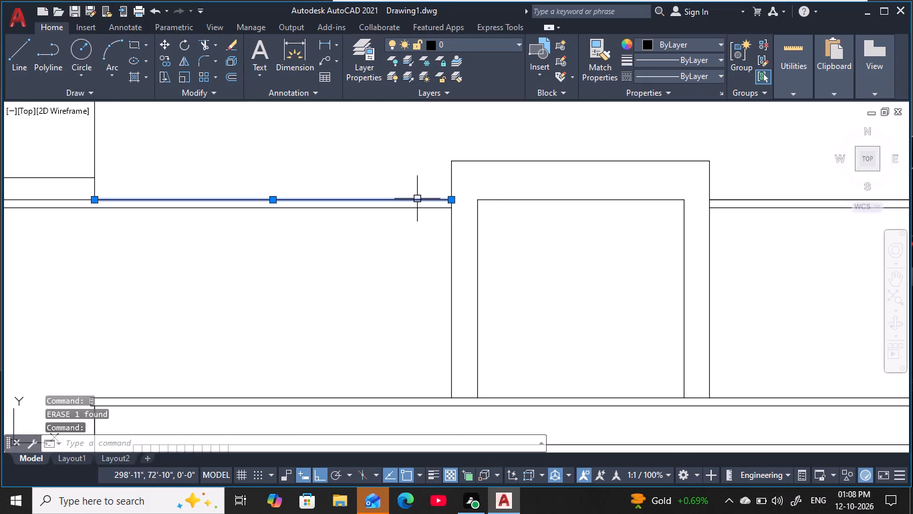
pyautogui.click(753, 198)
pyautogui.write('e')
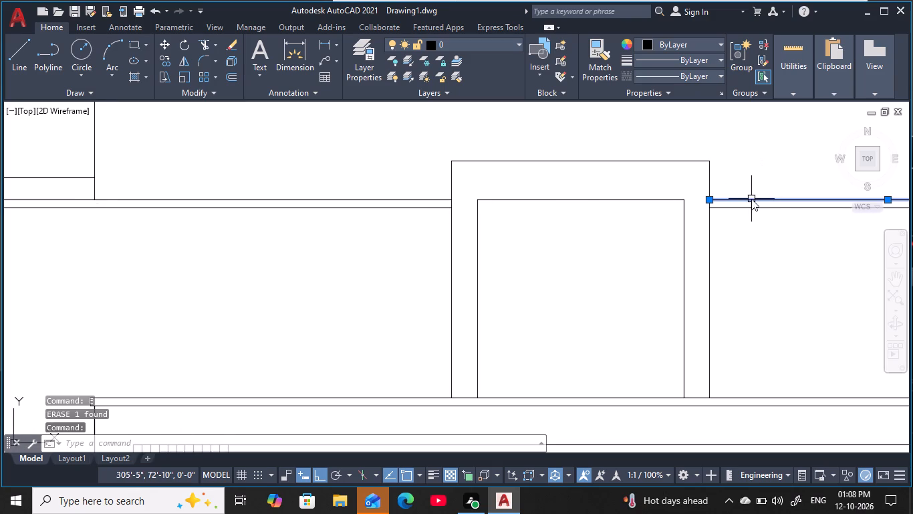
pyautogui.press('space')
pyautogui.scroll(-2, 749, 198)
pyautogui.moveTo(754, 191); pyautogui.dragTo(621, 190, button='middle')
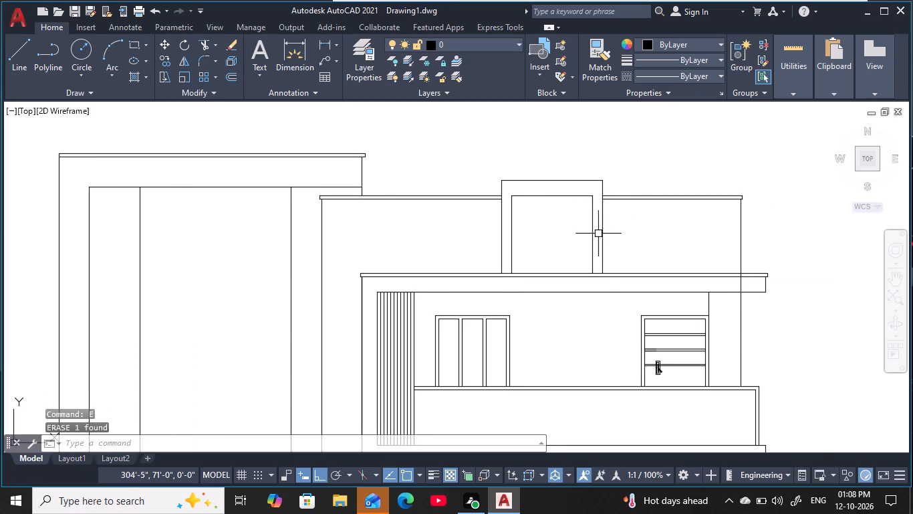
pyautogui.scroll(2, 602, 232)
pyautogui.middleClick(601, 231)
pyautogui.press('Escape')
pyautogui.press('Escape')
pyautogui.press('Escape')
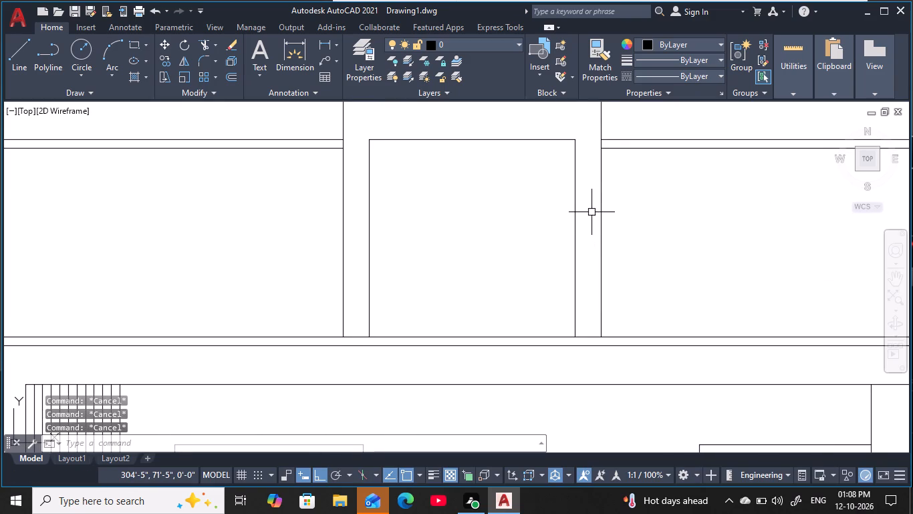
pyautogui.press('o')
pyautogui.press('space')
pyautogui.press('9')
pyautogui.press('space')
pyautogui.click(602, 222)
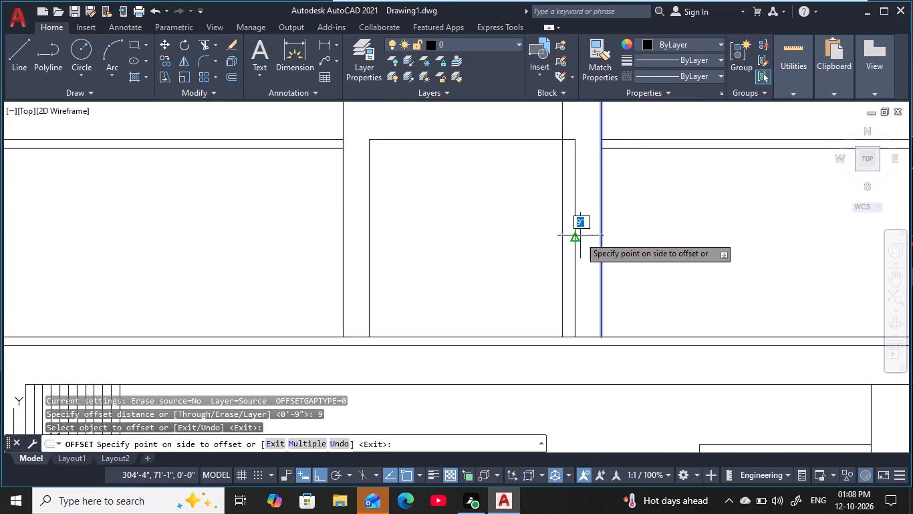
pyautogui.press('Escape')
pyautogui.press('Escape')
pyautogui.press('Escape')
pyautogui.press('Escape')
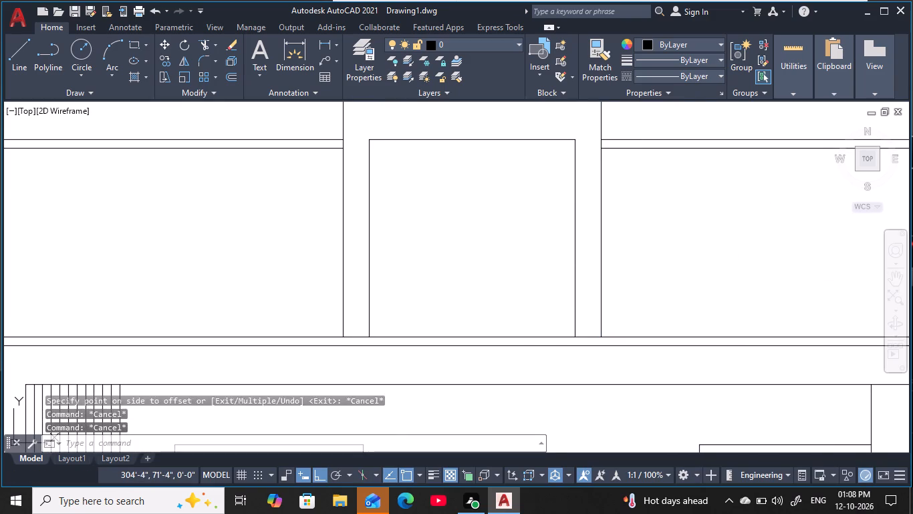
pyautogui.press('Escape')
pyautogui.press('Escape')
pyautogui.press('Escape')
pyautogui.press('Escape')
# Offset both outer vertical sides of the raised central frame 9" inward.
pyautogui.scroll(-2, 551, 179)
pyautogui.moveTo(548, 181); pyautogui.dragTo(551, 207, button='middle')
pyautogui.press('Escape')
pyautogui.press('Escape')
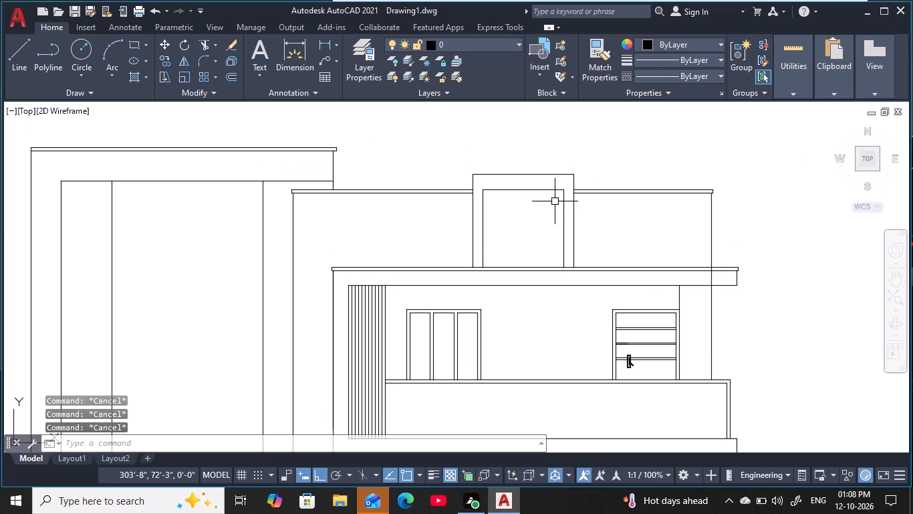
pyautogui.write('o')
pyautogui.press('space')
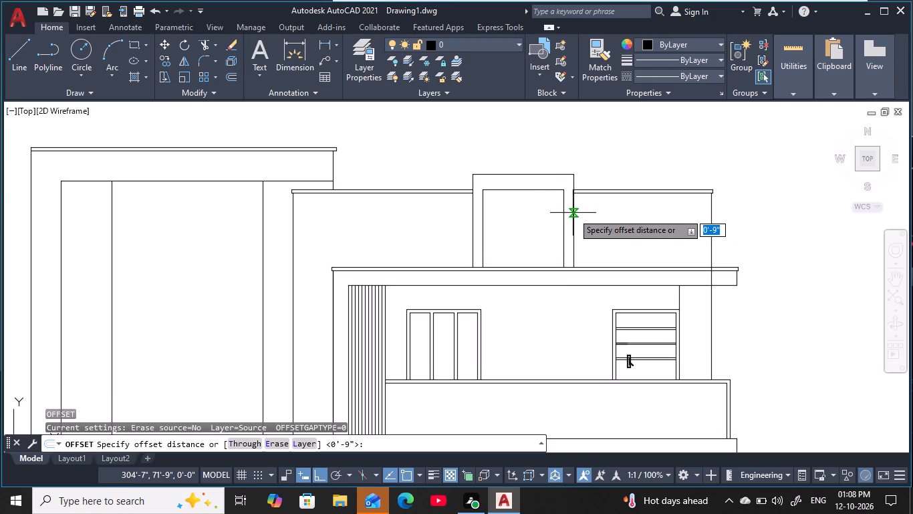
pyautogui.press('9')
pyautogui.press('space')
pyautogui.click(574, 232)
pyautogui.click(543, 242)
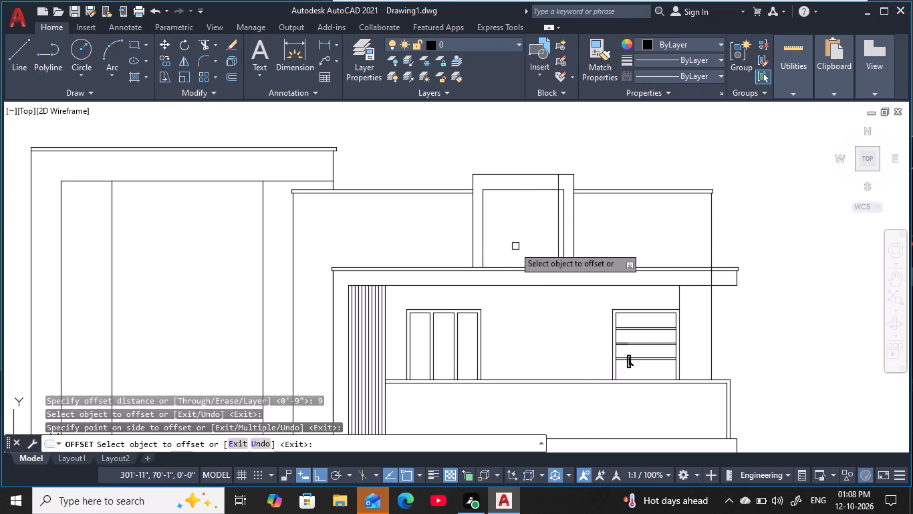
pyautogui.click(473, 243)
pyautogui.click(511, 239)
pyautogui.press('Escape')
pyautogui.press('Escape')
pyautogui.press('Escape')
pyautogui.press('Escape')
pyautogui.press('Escape')
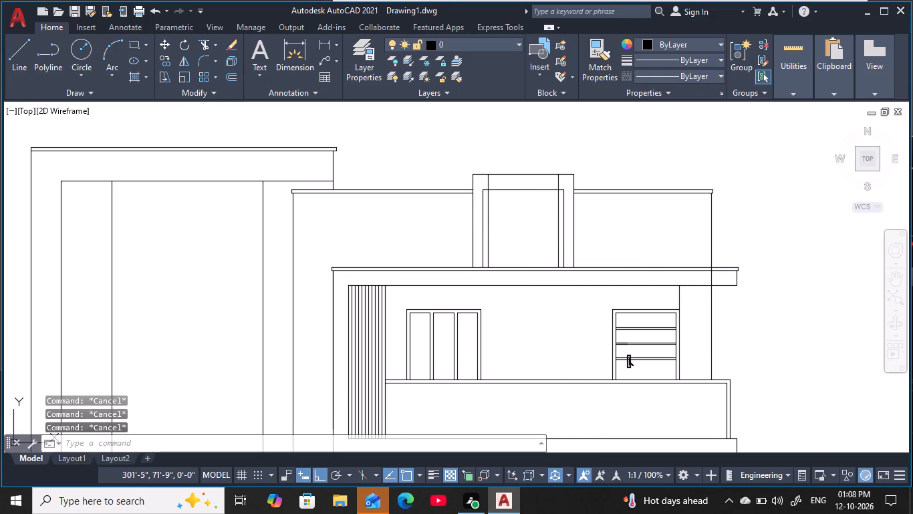
pyautogui.press('Escape')
pyautogui.press('Escape')
pyautogui.press('e')
pyautogui.press('Escape')
pyautogui.press('Escape')
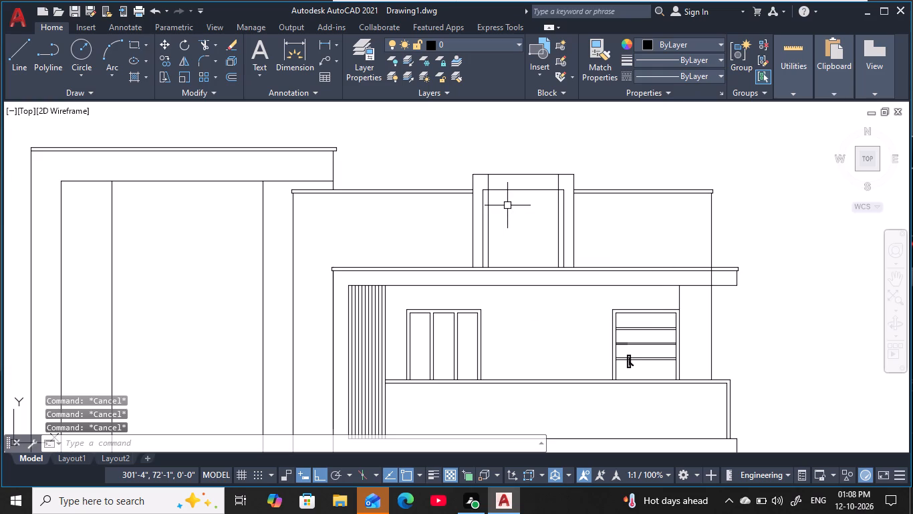
pyautogui.press('Escape')
pyautogui.press('Escape')
# Fillet the two new inner verticals with the opening's top line at radius 0 to form square corners.
pyautogui.write('f')
pyautogui.press('space')
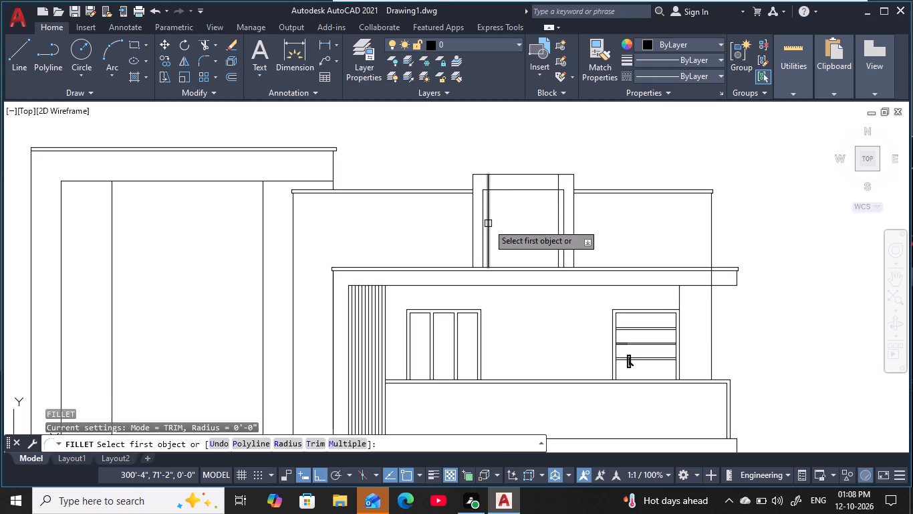
pyautogui.click(488, 224)
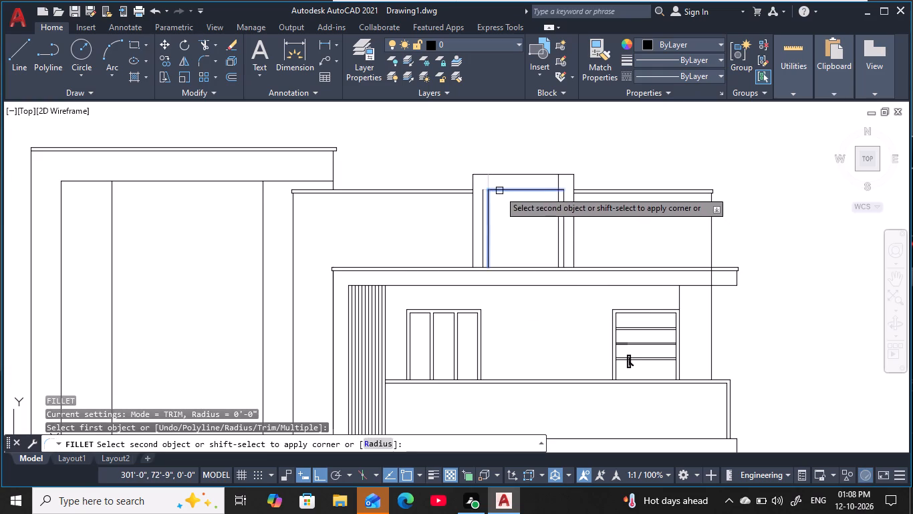
pyautogui.click(499, 191)
pyautogui.press('space')
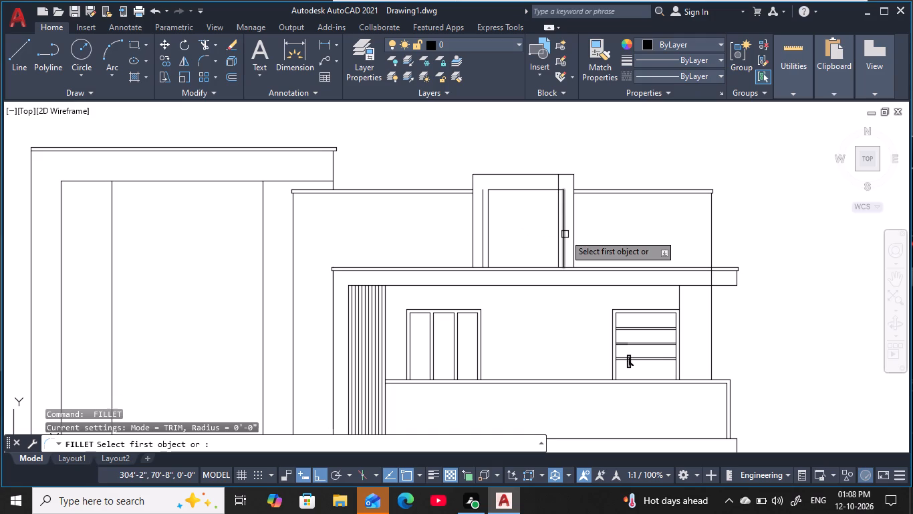
pyautogui.click(557, 230)
pyautogui.click(545, 192)
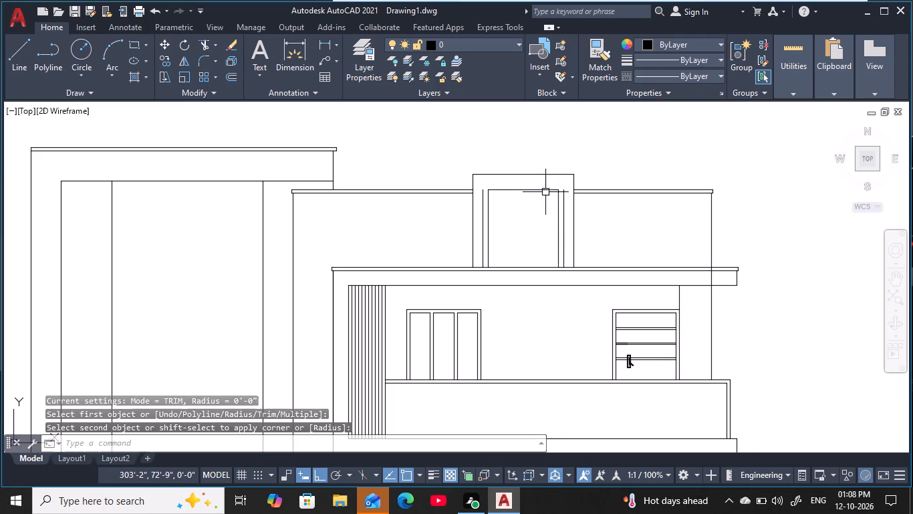
pyautogui.press('Escape')
pyautogui.press('Escape')
pyautogui.press('Escape')
pyautogui.press('Escape')
pyautogui.press('Escape')
# Erase the two old inner vertical lines between the frame's outer sides and the new opening edges.
pyautogui.click(481, 214)
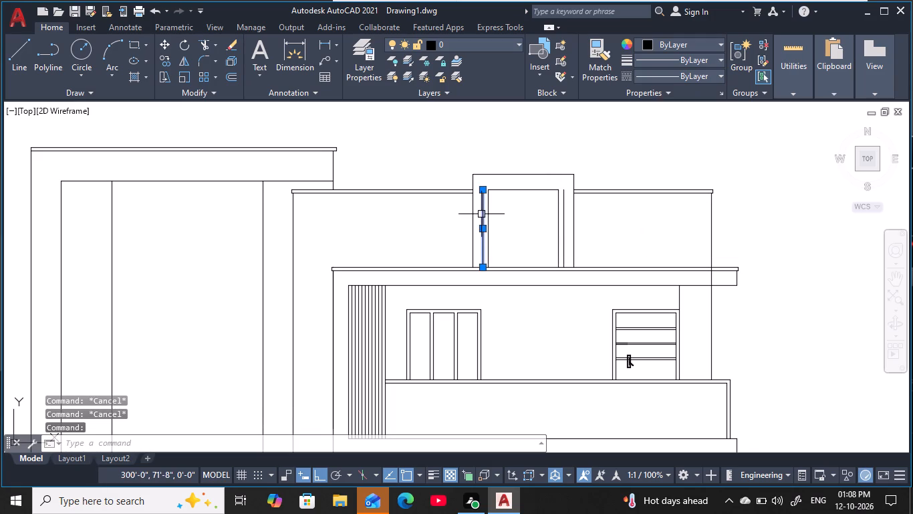
pyautogui.write('e')
pyautogui.press('space')
pyautogui.click(563, 227)
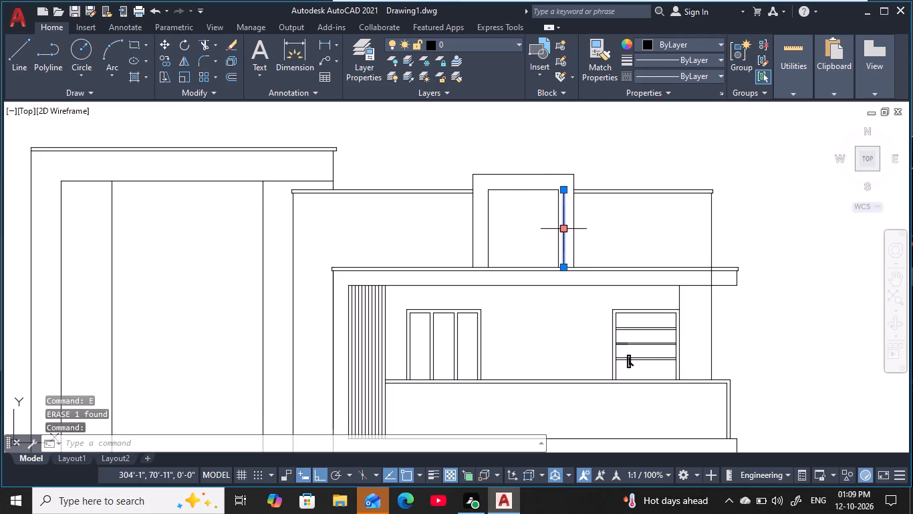
pyautogui.press('e')
pyautogui.press('space')
# Offset the raised frame's outer top line 2" upward.
pyautogui.scroll(-1, 572, 226)
pyautogui.scroll(2, 601, 228)
pyautogui.moveTo(600, 230); pyautogui.dragTo(600, 240, button='middle')
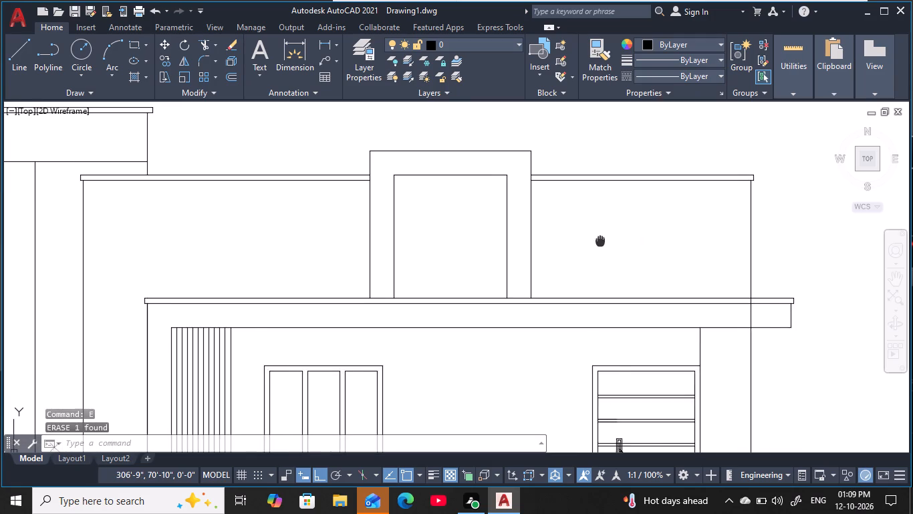
pyautogui.moveTo(600, 240); pyautogui.dragTo(631, 240, button='middle')
pyautogui.press('Escape')
pyautogui.scroll(-2, 631, 240)
pyautogui.moveTo(630, 240); pyautogui.dragTo(594, 250, button='middle')
pyautogui.press('Escape')
pyautogui.press('Escape')
pyautogui.press('Escape')
pyautogui.press('Escape')
pyautogui.press('Escape')
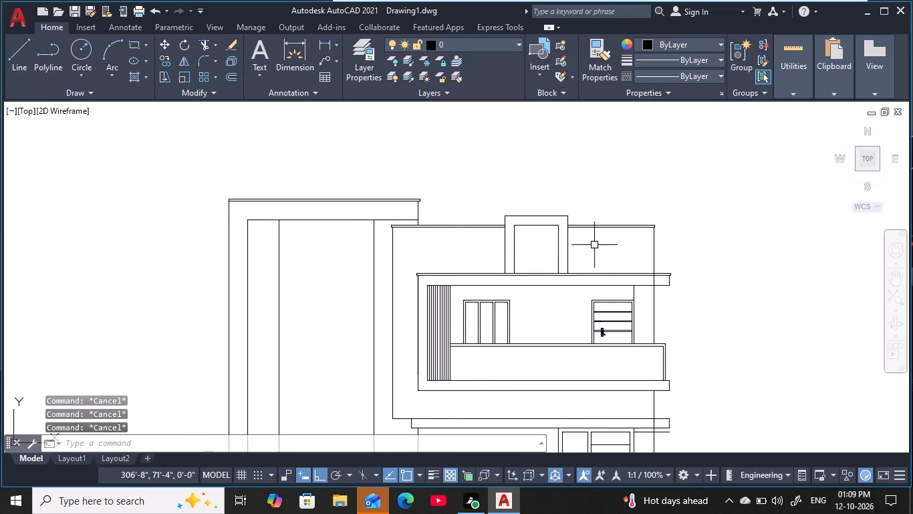
pyautogui.press('Escape')
pyautogui.moveTo(594, 245); pyautogui.dragTo(596, 258, button='middle')
pyautogui.press('Escape')
pyautogui.press('Escape')
pyautogui.press('o')
pyautogui.press('space')
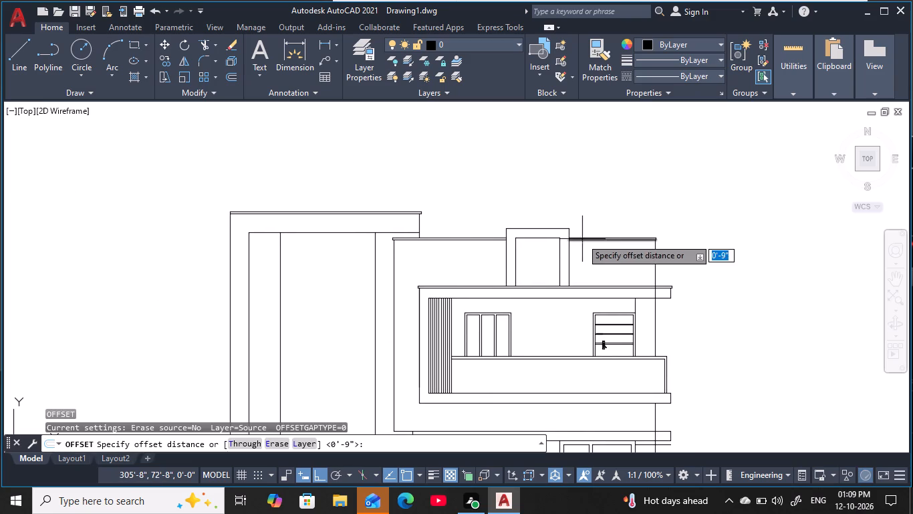
pyautogui.press('2')
pyautogui.press('space')
pyautogui.click(549, 228)
pyautogui.click(561, 215)
pyautogui.press('Escape')
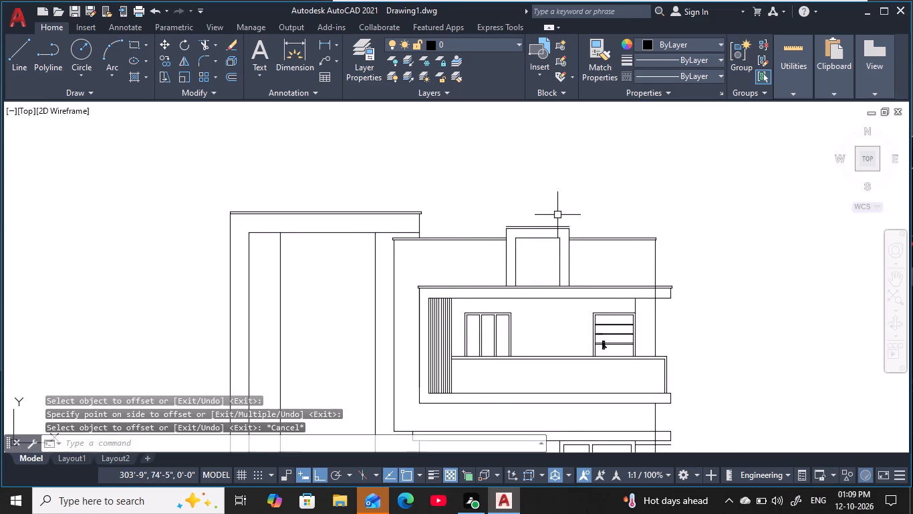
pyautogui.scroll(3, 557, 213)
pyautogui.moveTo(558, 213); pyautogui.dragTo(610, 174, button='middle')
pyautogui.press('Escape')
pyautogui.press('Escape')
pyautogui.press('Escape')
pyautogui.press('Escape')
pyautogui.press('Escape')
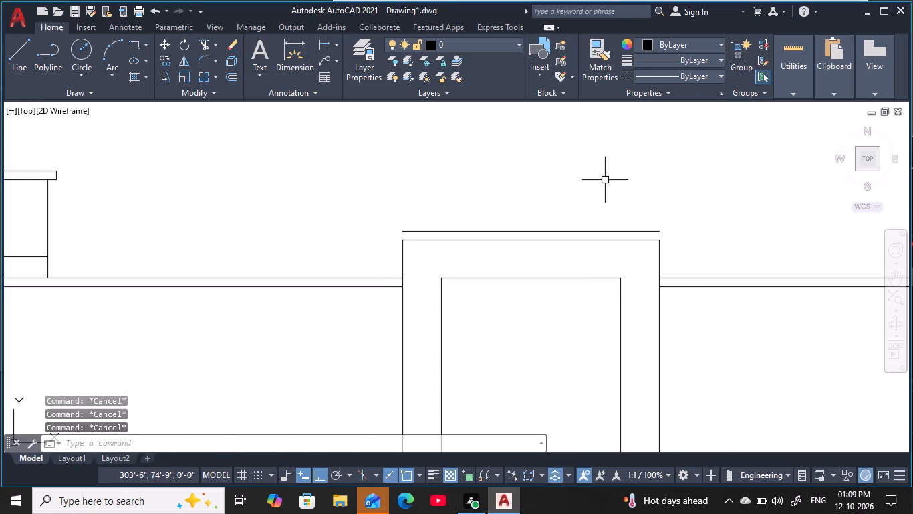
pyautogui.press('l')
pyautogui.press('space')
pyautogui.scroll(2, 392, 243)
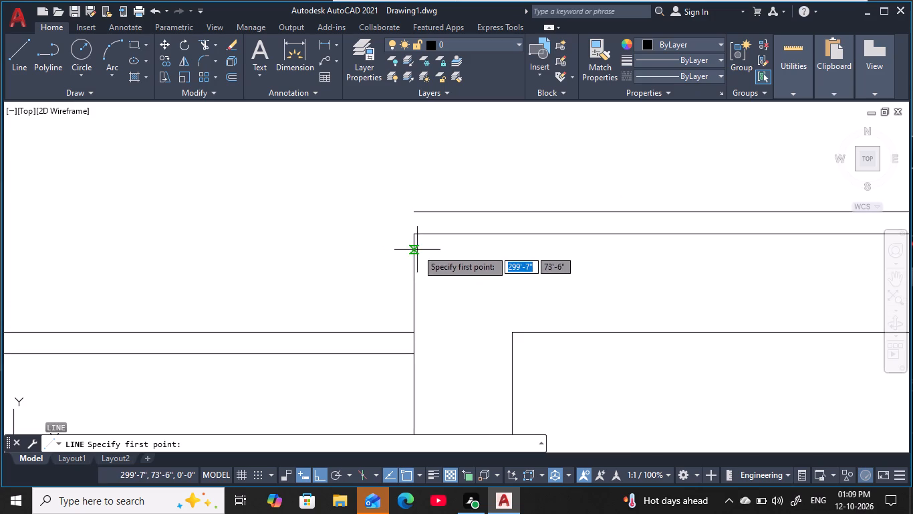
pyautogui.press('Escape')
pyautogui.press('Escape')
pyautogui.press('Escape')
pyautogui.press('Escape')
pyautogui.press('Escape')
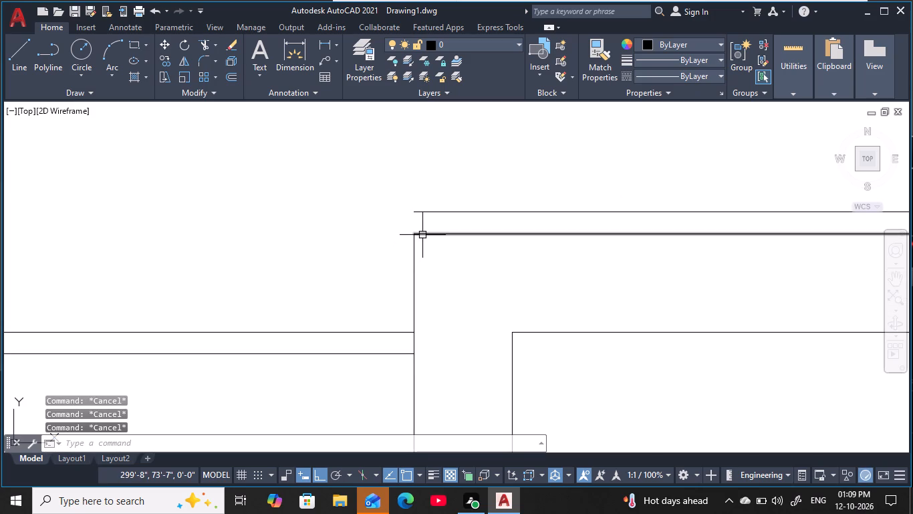
# Offset the raised frame's two outer vertical sides 1" outward.
pyautogui.write('o')
pyautogui.press('space')
pyautogui.press('1')
pyautogui.press('space')
pyautogui.click(412, 268)
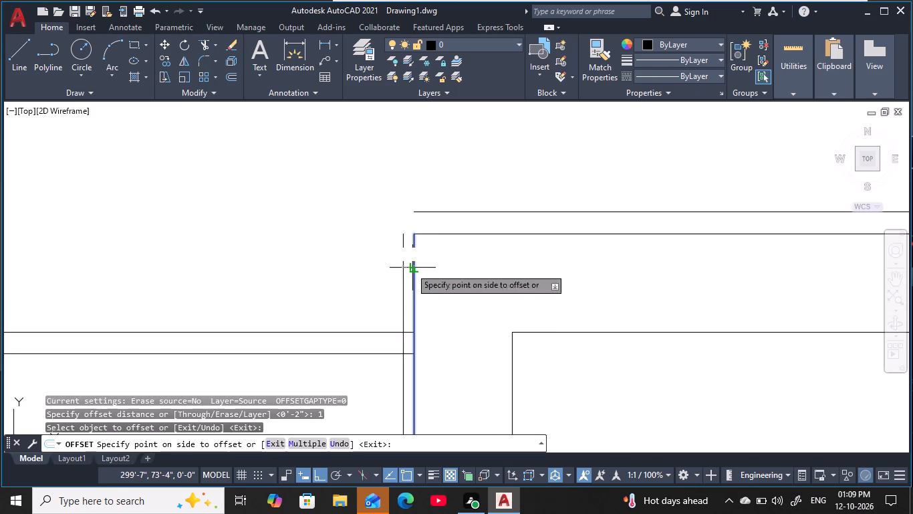
pyautogui.click(365, 278)
pyautogui.press('Escape')
pyautogui.press('Escape')
pyautogui.scroll(-2, 542, 262)
pyautogui.moveTo(542, 262); pyautogui.dragTo(376, 232, button='middle')
pyautogui.press('Escape')
pyautogui.press('Escape')
pyautogui.press('space')
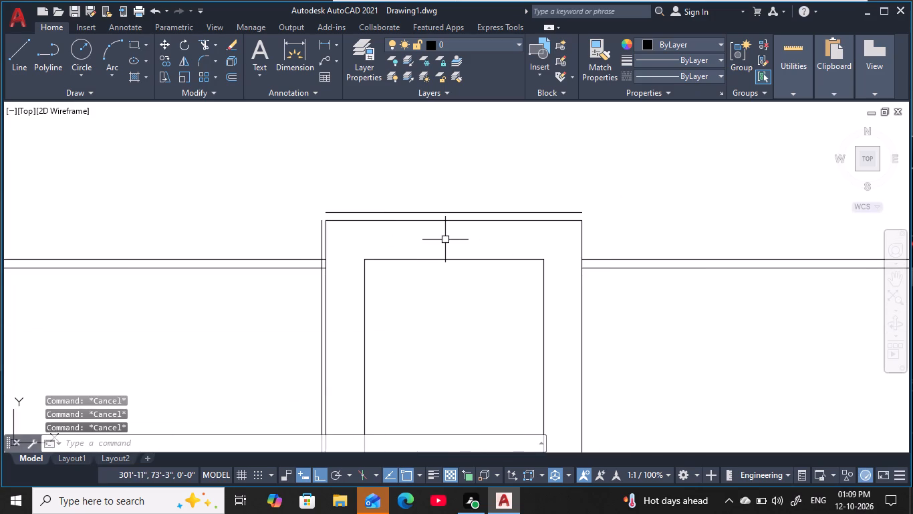
pyautogui.press('space')
pyautogui.click(581, 244)
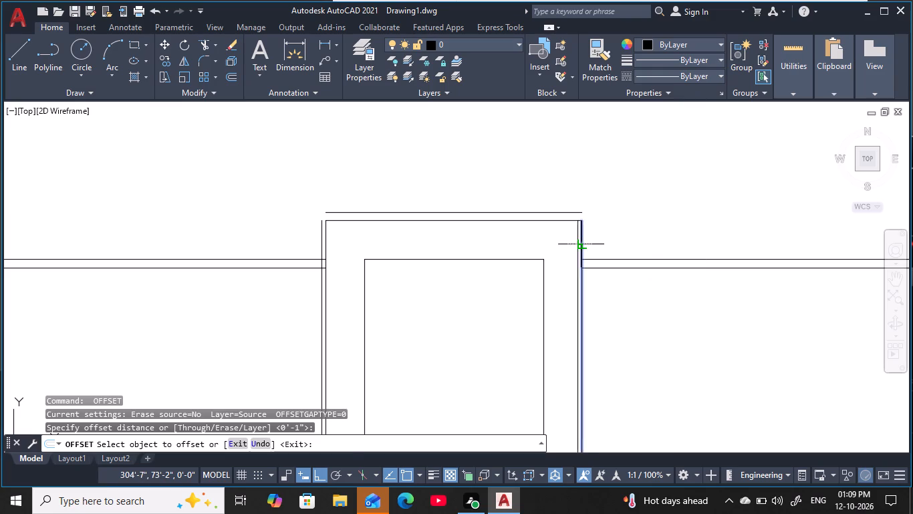
pyautogui.click(629, 238)
pyautogui.press('Escape')
pyautogui.press('Escape')
pyautogui.press('Escape')
pyautogui.press('Escape')
pyautogui.press('Escape')
pyautogui.press('Escape')
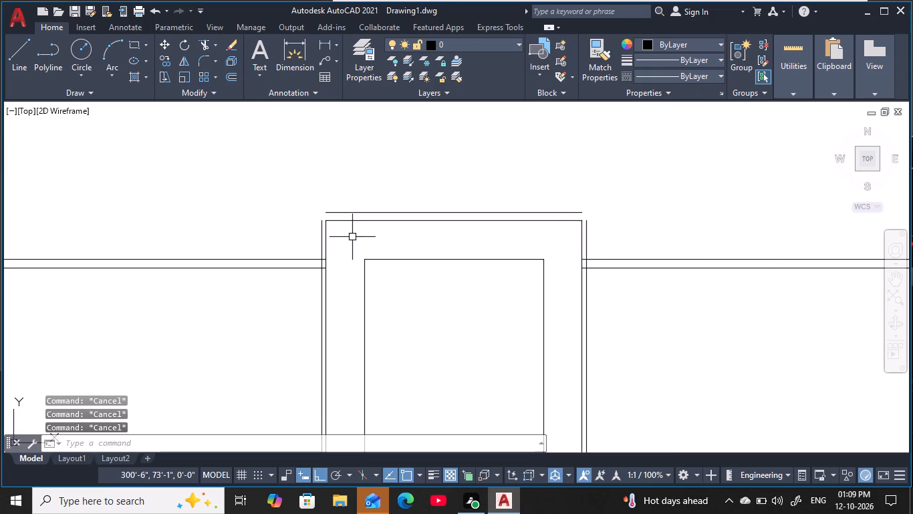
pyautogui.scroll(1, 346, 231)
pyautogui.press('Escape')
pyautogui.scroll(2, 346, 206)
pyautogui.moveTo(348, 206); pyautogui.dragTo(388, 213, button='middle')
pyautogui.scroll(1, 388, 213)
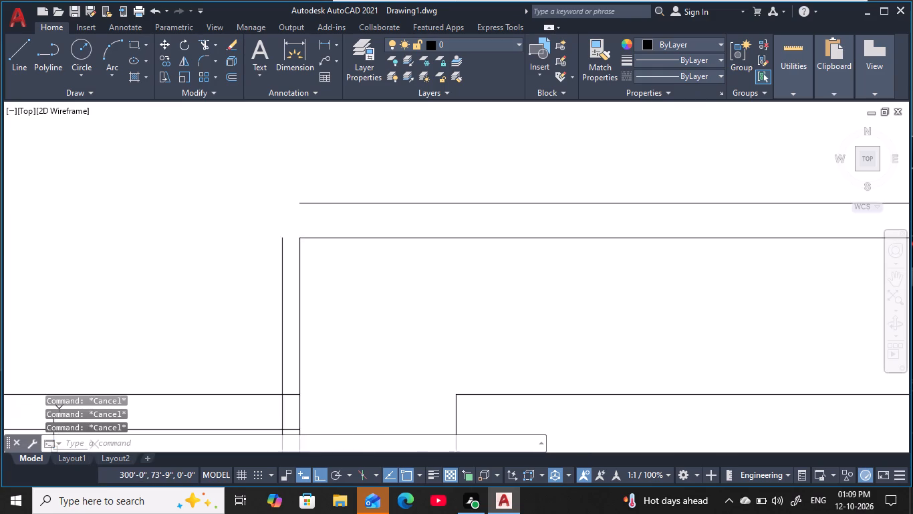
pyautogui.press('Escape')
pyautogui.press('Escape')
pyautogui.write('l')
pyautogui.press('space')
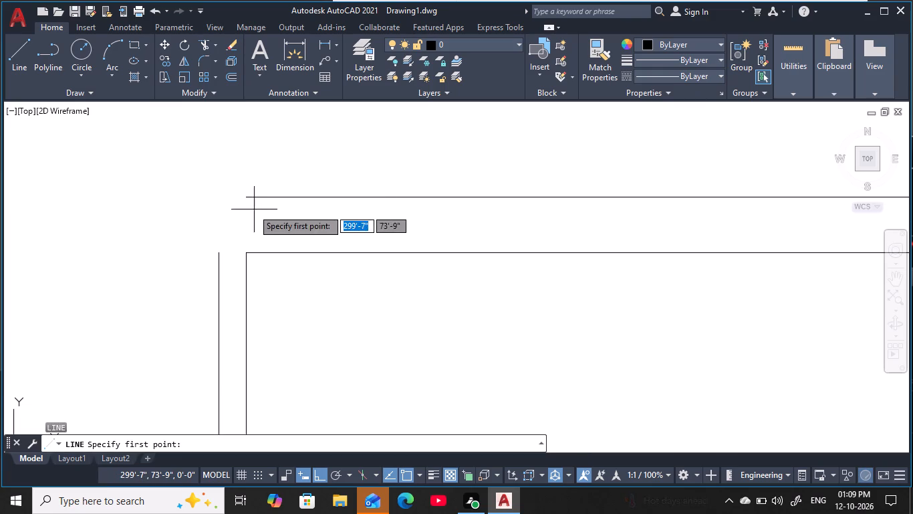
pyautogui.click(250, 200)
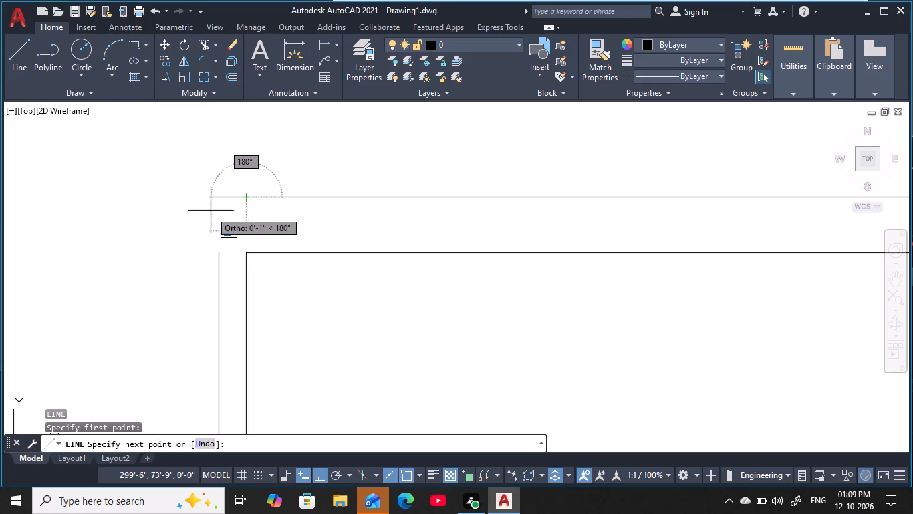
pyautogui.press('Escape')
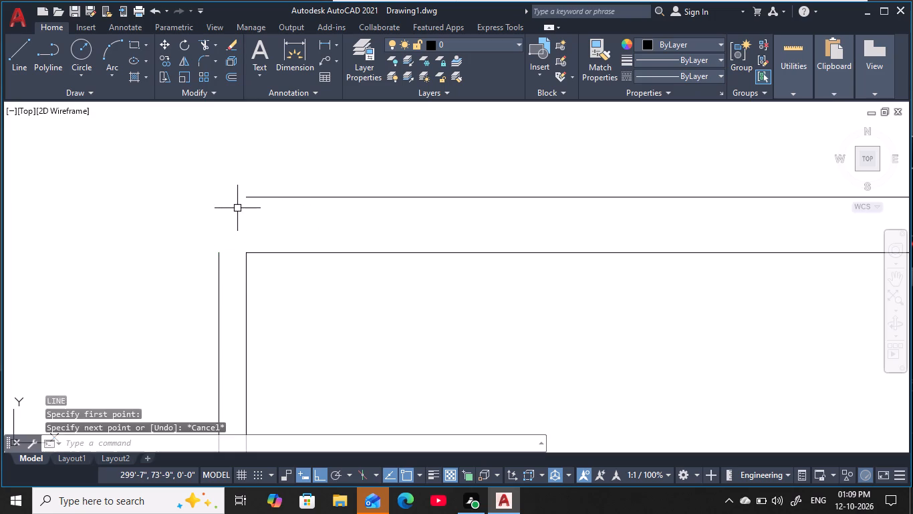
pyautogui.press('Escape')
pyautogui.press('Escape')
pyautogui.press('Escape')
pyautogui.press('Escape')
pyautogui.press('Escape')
# Fillet the upper cap line with both outward-offset side lines at radius 0 to close the cap's two corners.
pyautogui.write('f')
pyautogui.press('space')
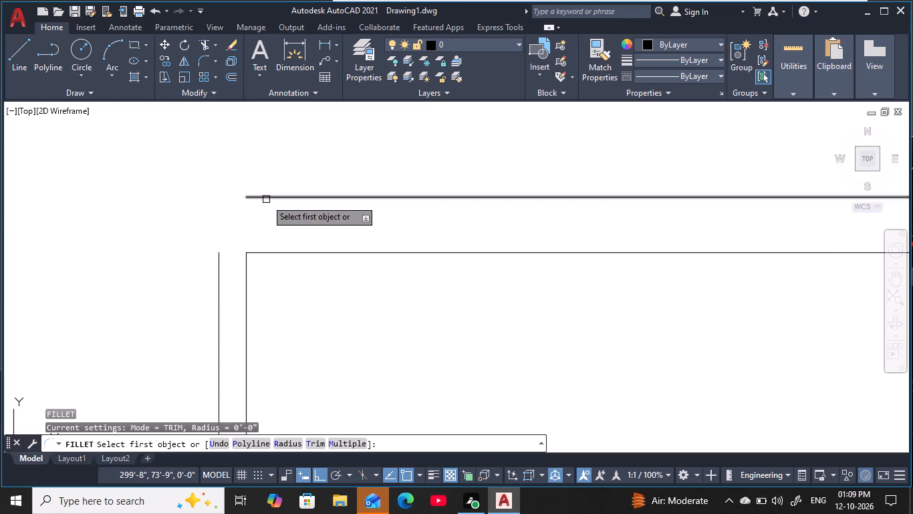
pyautogui.click(266, 199)
pyautogui.click(220, 268)
pyautogui.scroll(-3, 352, 279)
pyautogui.moveTo(378, 290); pyautogui.dragTo(278, 249, button='middle')
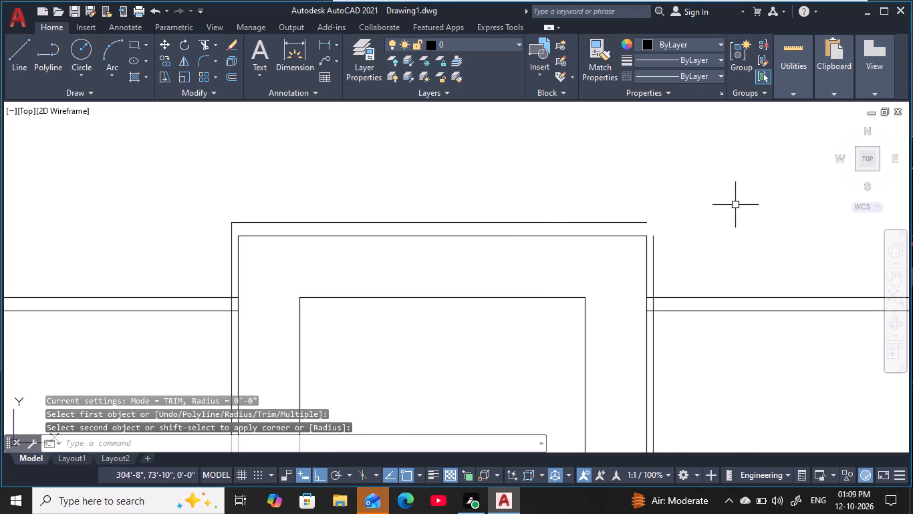
pyautogui.press('Escape')
pyautogui.press('Escape')
pyautogui.press('Escape')
pyautogui.press('Escape')
pyautogui.press('Escape')
pyautogui.press('Escape')
pyautogui.press('Escape')
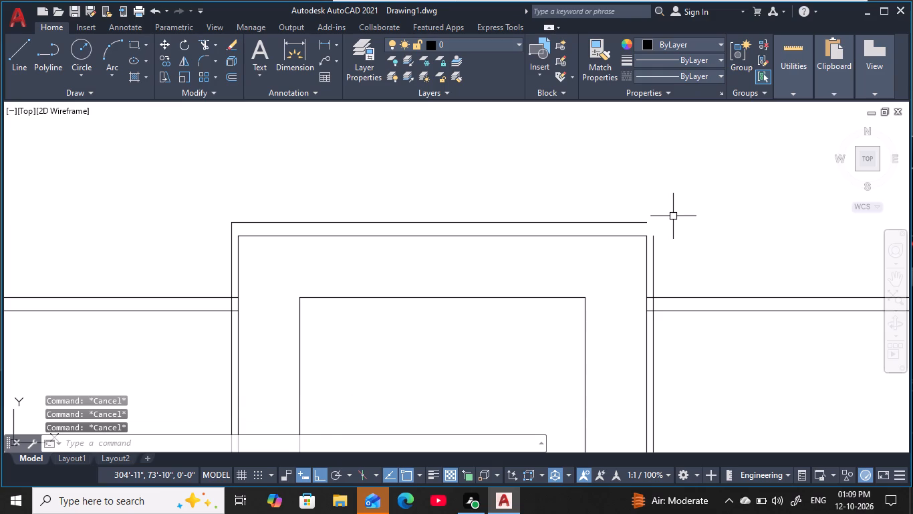
pyautogui.press('space')
pyautogui.press('space')
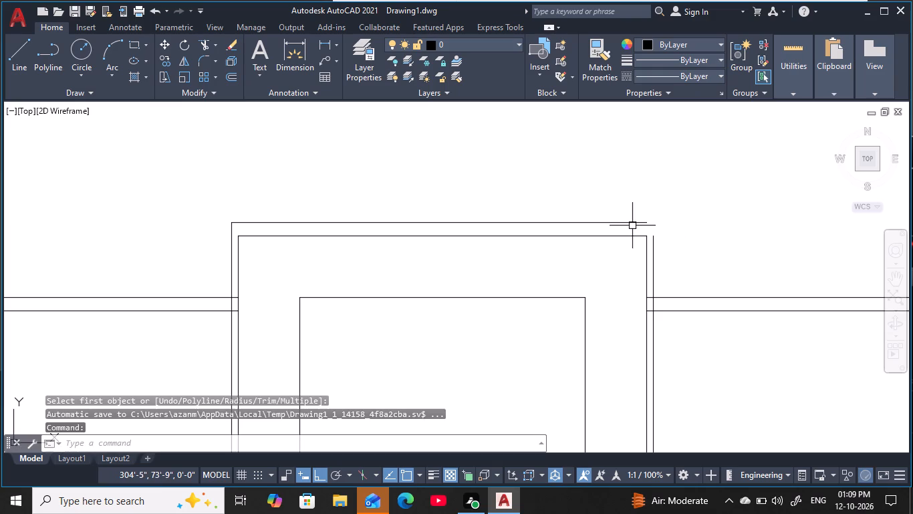
pyautogui.press('space')
pyautogui.click(630, 223)
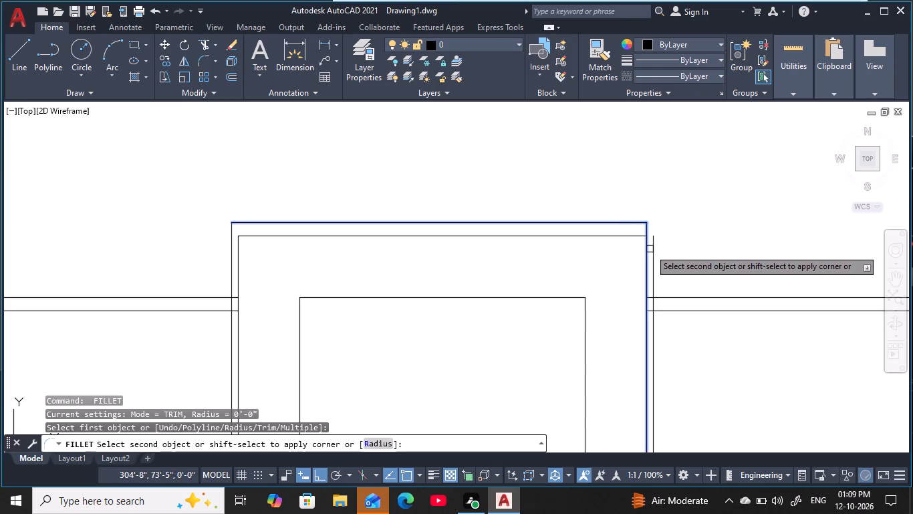
pyautogui.click(654, 252)
pyautogui.press('Escape')
pyautogui.press('Escape')
pyautogui.press('Escape')
pyautogui.press('Escape')
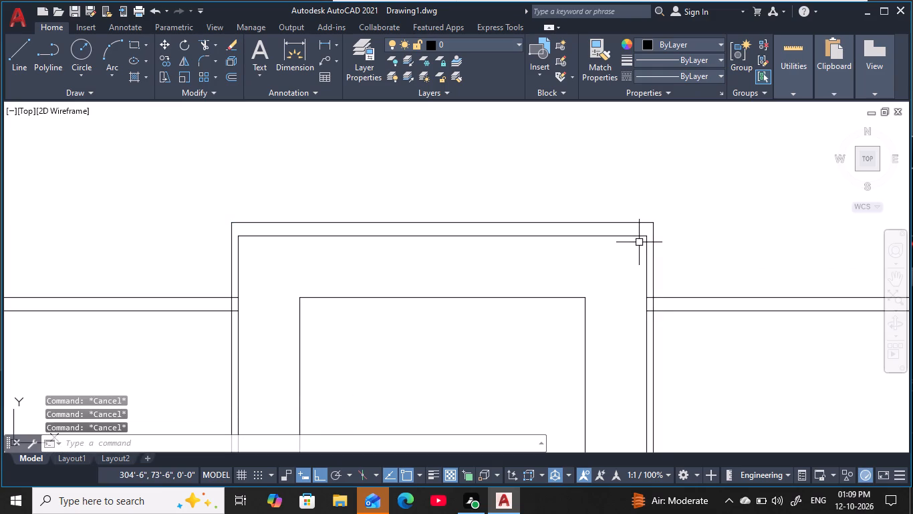
pyautogui.press('Escape')
pyautogui.press('Escape')
# Extend both ends of the frame's original top line out to the cap's two outer side lines.
pyautogui.write('ex')
pyautogui.press('space')
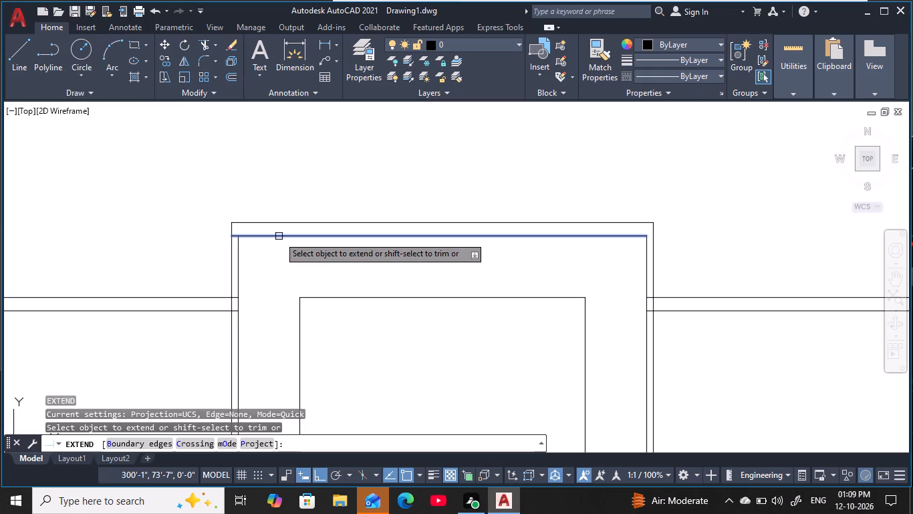
pyautogui.click(279, 236)
pyautogui.click(631, 234)
pyautogui.press('Escape')
# Trim the two outward-offset side lines between the cap's underside and the parapet's top line.
pyautogui.moveTo(621, 258); pyautogui.dragTo(623, 257, button='middle')
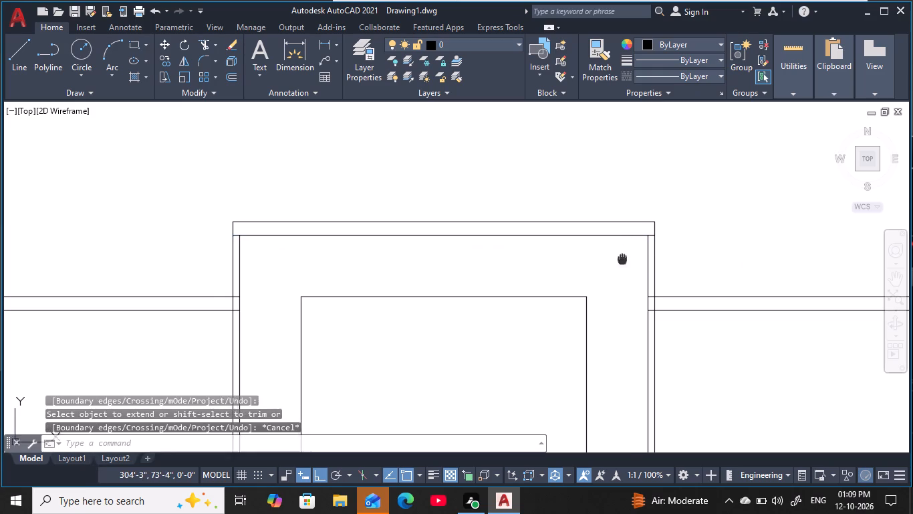
pyautogui.moveTo(623, 257); pyautogui.dragTo(615, 222, button='middle')
pyautogui.press('Escape')
pyautogui.press('Escape')
pyautogui.press('Escape')
pyautogui.press('Escape')
pyautogui.press('t')
pyautogui.press('r')
pyautogui.press('space')
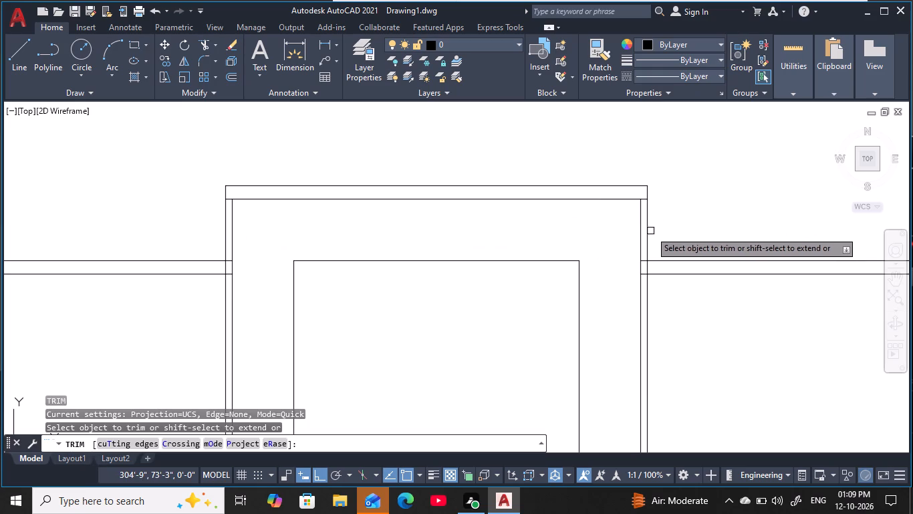
pyautogui.click(648, 233)
pyautogui.click(223, 230)
pyautogui.press('Escape')
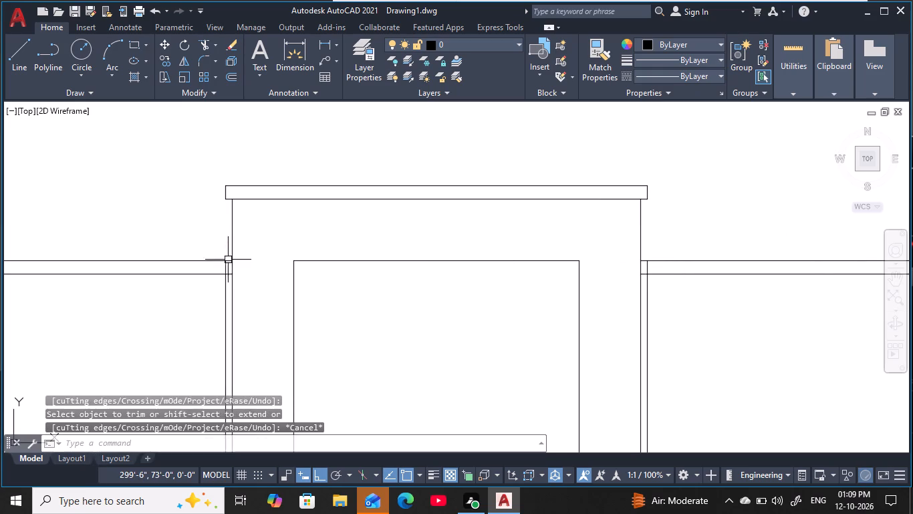
pyautogui.press('Escape')
pyautogui.press('Escape')
pyautogui.press('Escape')
# Erase the leftover lower pieces of the two outward-offset side lines below the parapet's top line.
pyautogui.click(225, 266)
pyautogui.press('e')
pyautogui.press('space')
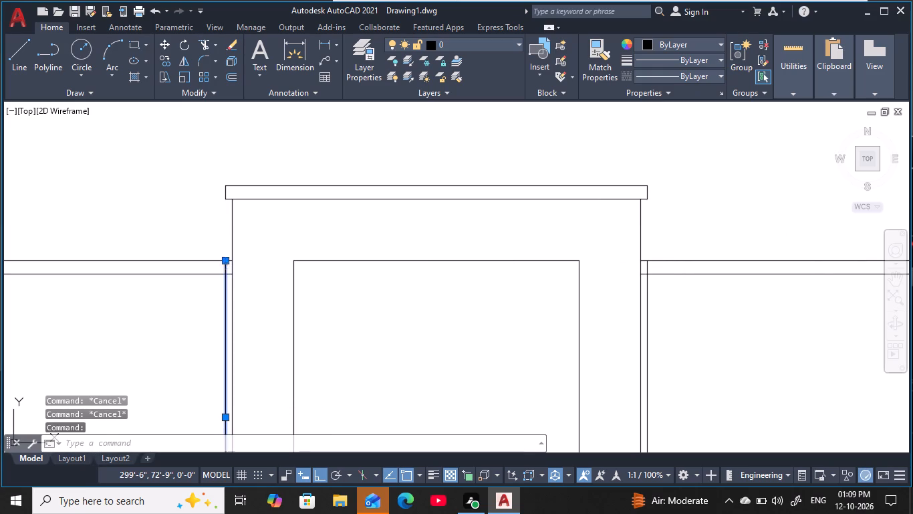
pyautogui.click(649, 269)
pyautogui.write('e')
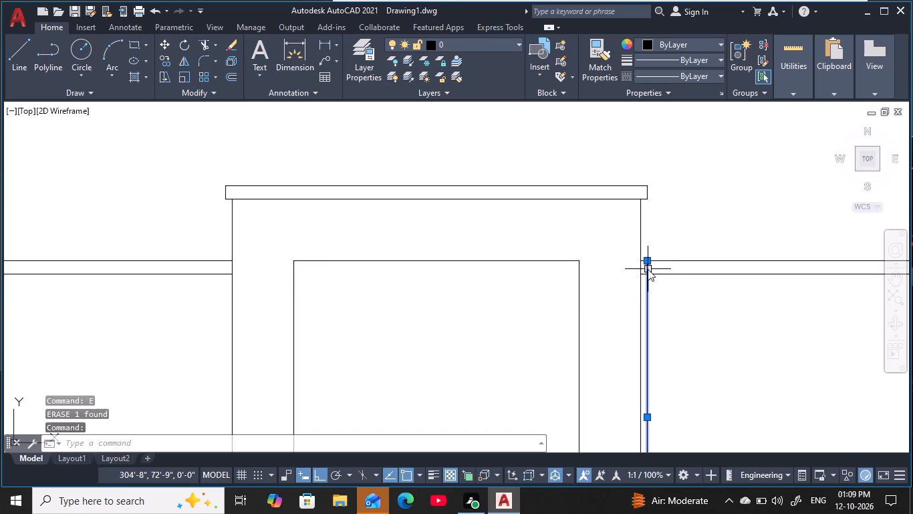
pyautogui.press('space')
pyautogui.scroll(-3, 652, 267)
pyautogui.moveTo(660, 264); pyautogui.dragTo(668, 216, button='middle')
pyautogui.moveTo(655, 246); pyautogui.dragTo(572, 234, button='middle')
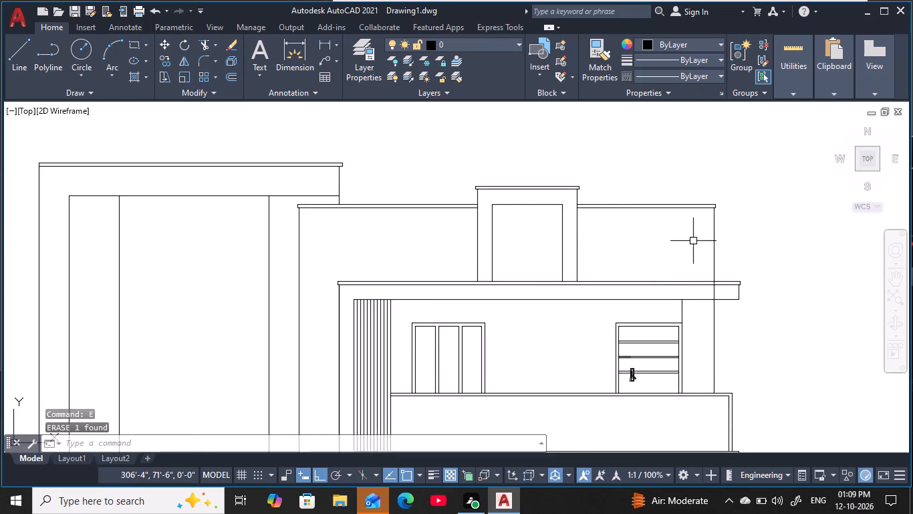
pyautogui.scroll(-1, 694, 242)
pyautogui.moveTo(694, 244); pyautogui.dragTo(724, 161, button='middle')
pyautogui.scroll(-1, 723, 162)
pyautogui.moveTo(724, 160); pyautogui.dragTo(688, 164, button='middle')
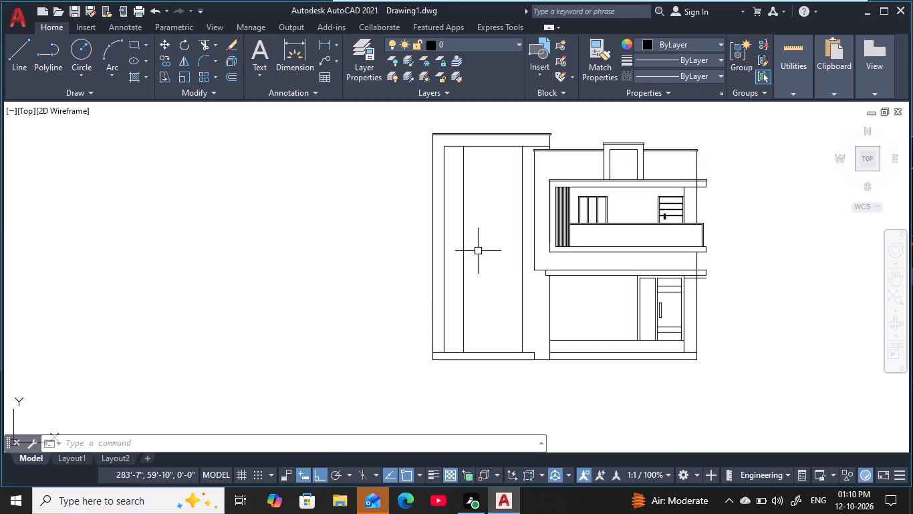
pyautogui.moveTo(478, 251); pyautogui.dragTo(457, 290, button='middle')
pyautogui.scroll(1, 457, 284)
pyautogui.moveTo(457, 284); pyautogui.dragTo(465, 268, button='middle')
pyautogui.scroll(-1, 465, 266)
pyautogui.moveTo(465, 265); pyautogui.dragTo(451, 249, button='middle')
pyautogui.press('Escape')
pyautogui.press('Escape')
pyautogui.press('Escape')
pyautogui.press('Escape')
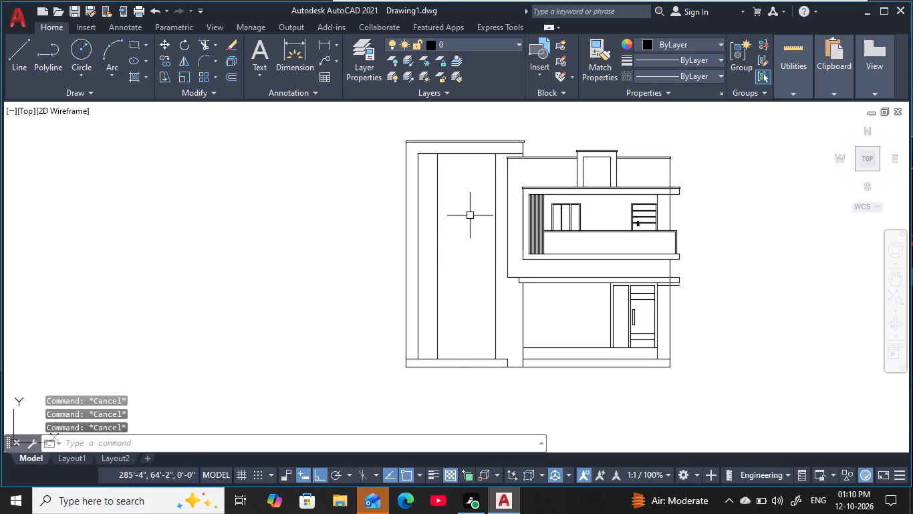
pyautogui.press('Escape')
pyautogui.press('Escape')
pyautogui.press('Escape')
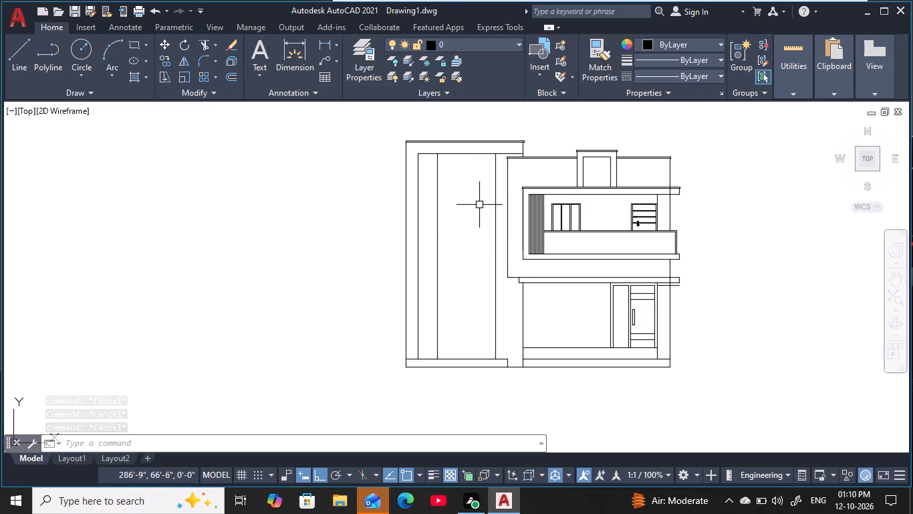
# Draw a horizontal line across the tall tower's inner panel, roughly level with the top of the balcony window.
pyautogui.scroll(1, 493, 197)
pyautogui.moveTo(491, 197); pyautogui.dragTo(469, 197, button='middle')
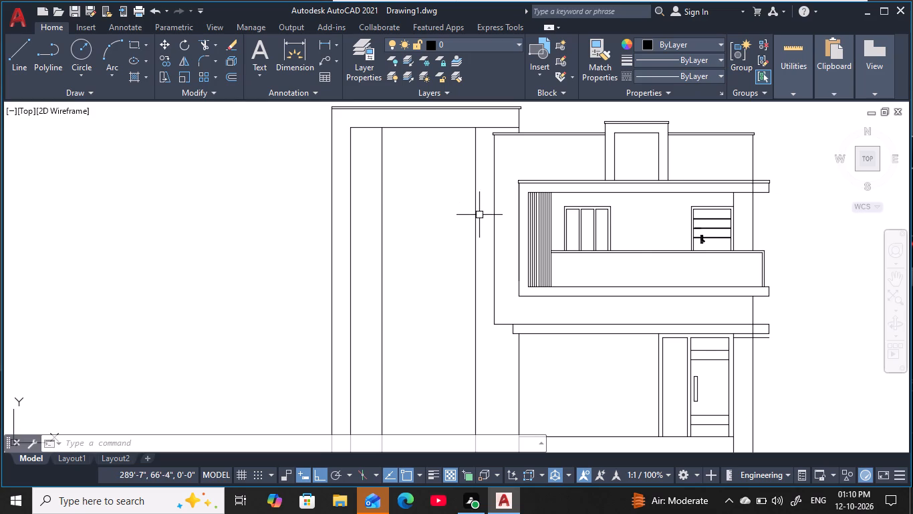
pyautogui.write('l')
pyautogui.press('space')
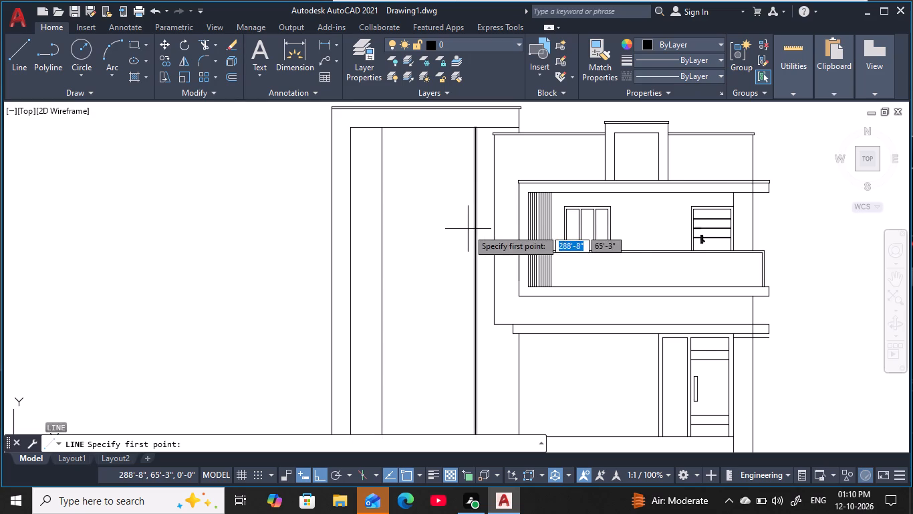
pyautogui.scroll(1, 479, 224)
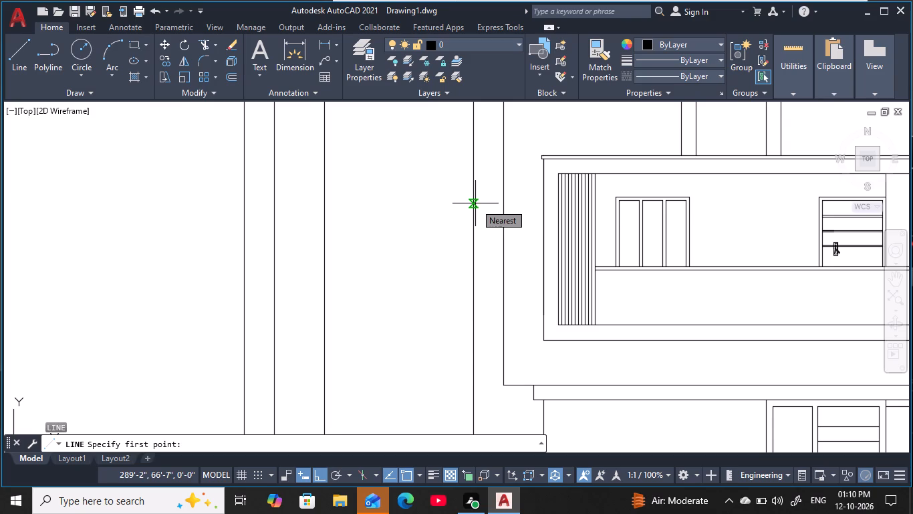
pyautogui.click(473, 201)
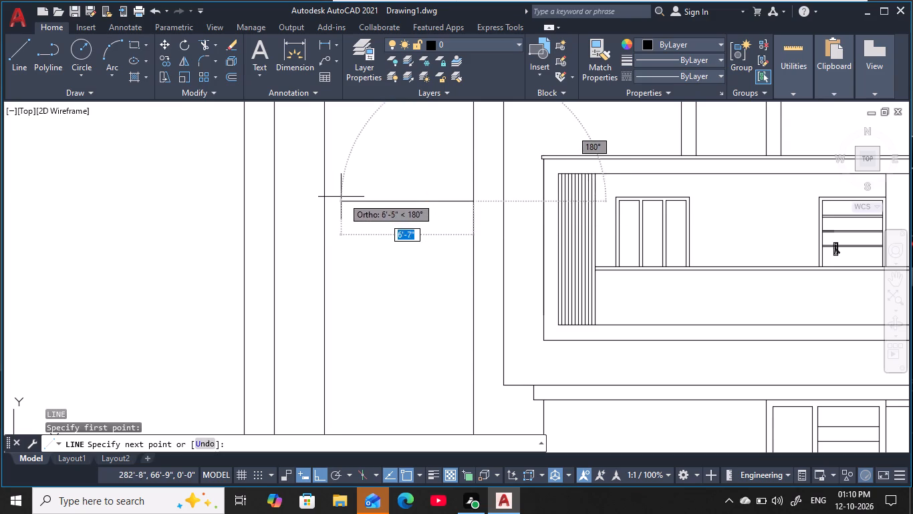
pyautogui.click(323, 201)
pyautogui.scroll(-1, 355, 258)
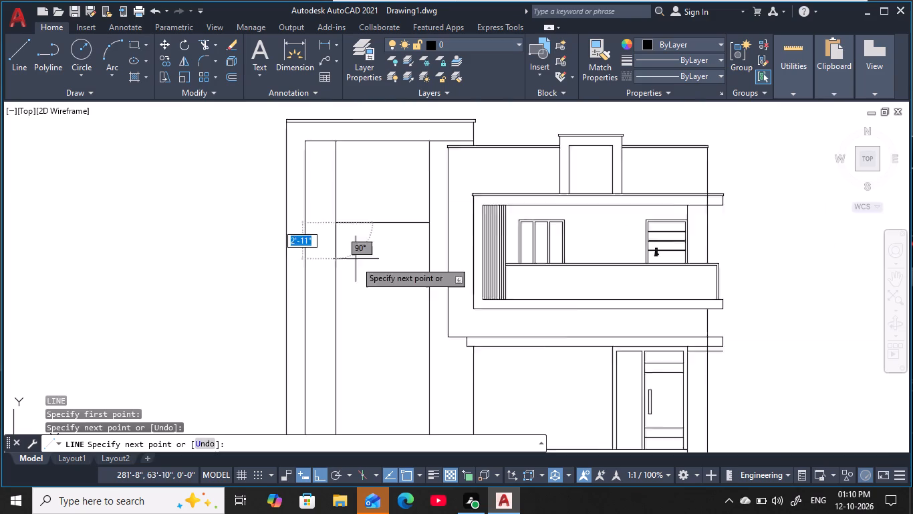
pyautogui.scroll(-1, 356, 261)
pyautogui.moveTo(360, 264); pyautogui.dragTo(364, 234, button='middle')
pyautogui.press('Escape')
pyautogui.press('Escape')
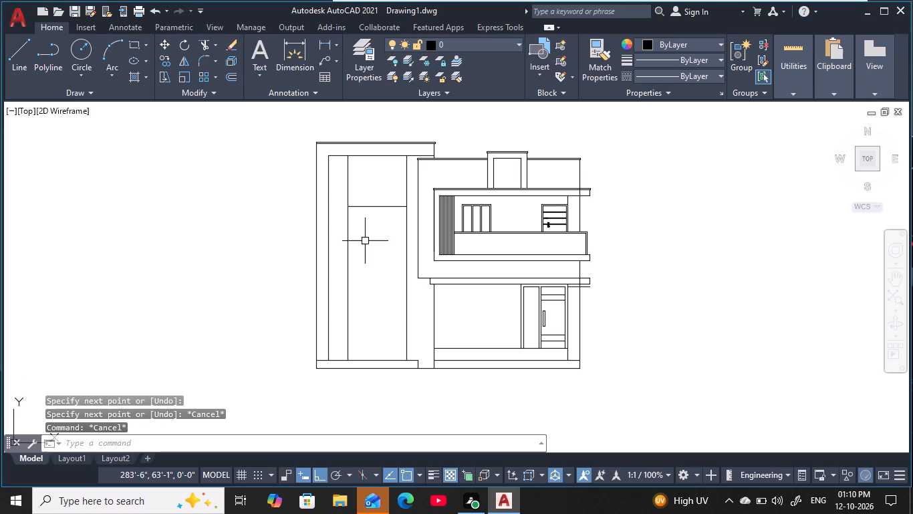
pyautogui.press('Escape')
pyautogui.press('Escape')
pyautogui.press('Escape')
# Draw a second horizontal line across the same tower panel, lower down, roughly level with the ground-floor door handle.
pyautogui.moveTo(396, 306); pyautogui.dragTo(403, 279, button='middle')
pyautogui.press('Escape')
pyautogui.press('Escape')
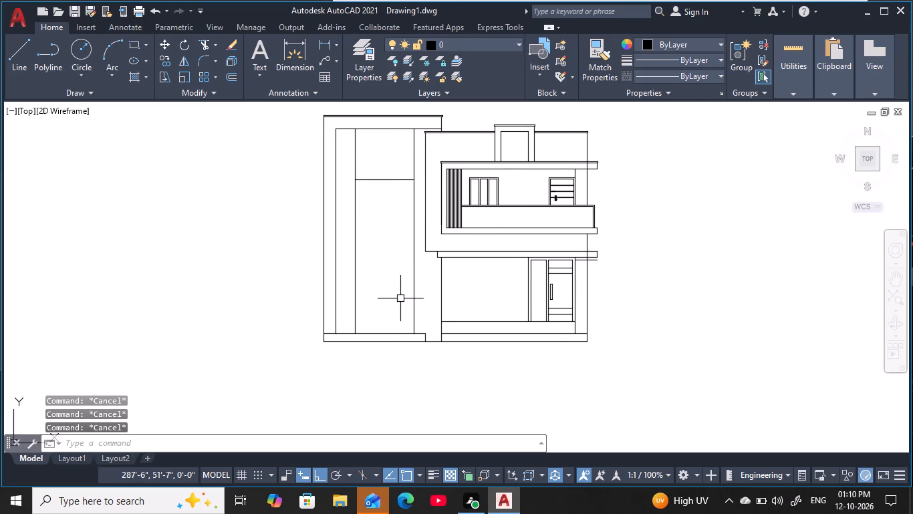
pyautogui.write('l')
pyautogui.press('space')
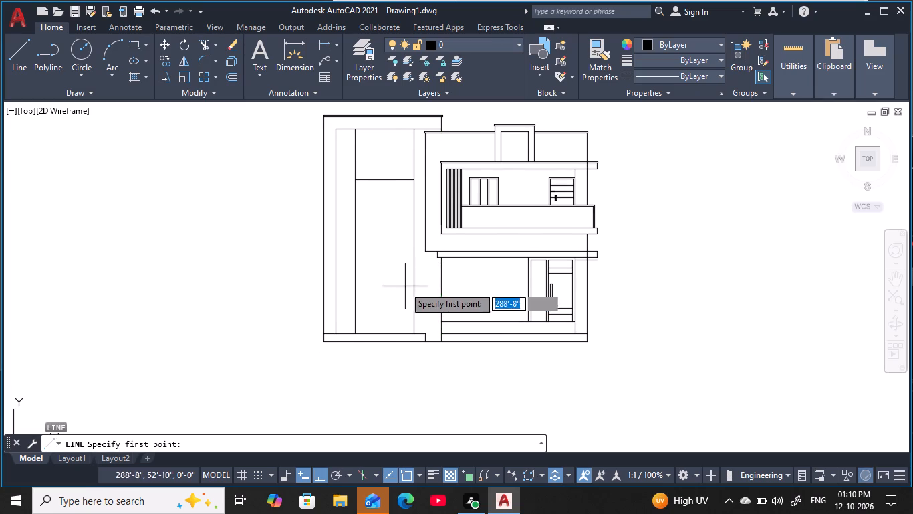
pyautogui.click(415, 286)
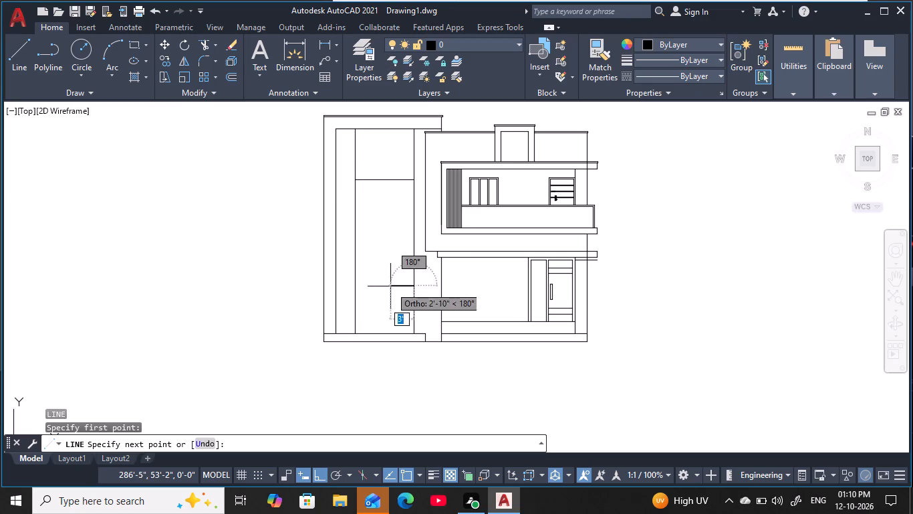
pyautogui.click(354, 282)
pyautogui.press('Escape')
pyautogui.press('Escape')
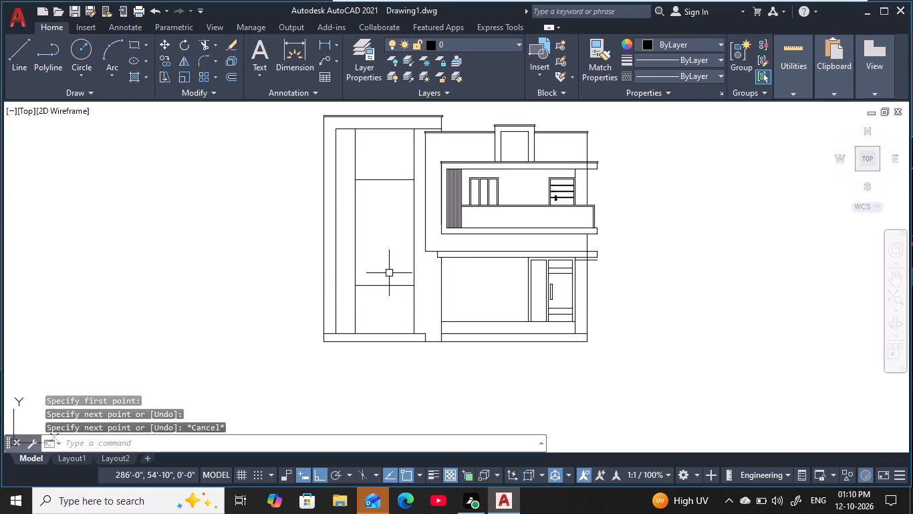
pyautogui.press('Escape')
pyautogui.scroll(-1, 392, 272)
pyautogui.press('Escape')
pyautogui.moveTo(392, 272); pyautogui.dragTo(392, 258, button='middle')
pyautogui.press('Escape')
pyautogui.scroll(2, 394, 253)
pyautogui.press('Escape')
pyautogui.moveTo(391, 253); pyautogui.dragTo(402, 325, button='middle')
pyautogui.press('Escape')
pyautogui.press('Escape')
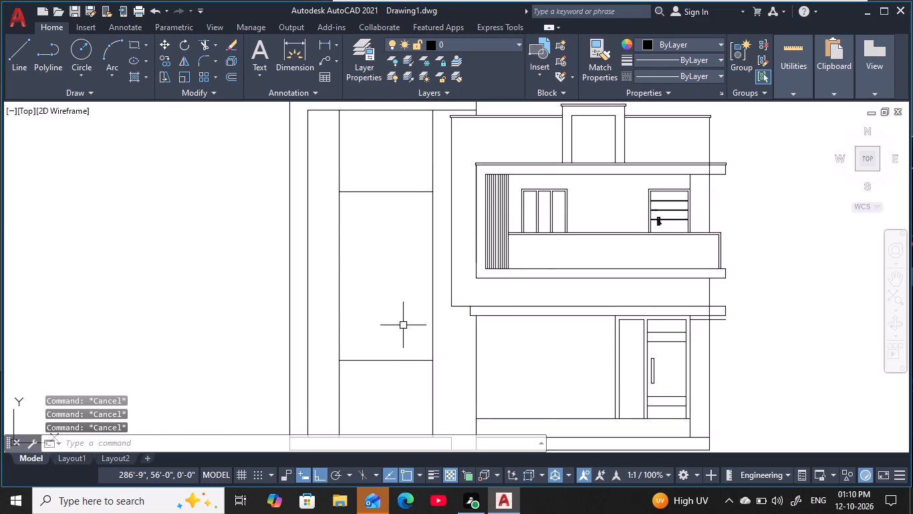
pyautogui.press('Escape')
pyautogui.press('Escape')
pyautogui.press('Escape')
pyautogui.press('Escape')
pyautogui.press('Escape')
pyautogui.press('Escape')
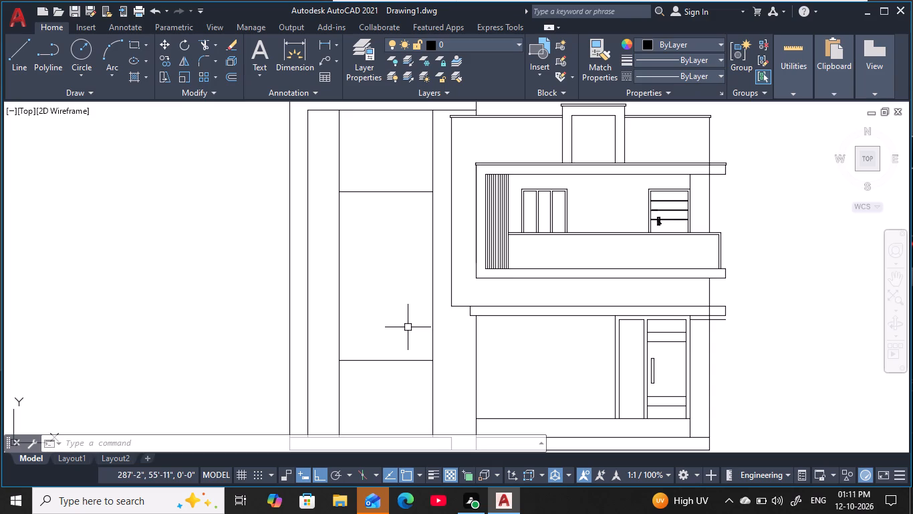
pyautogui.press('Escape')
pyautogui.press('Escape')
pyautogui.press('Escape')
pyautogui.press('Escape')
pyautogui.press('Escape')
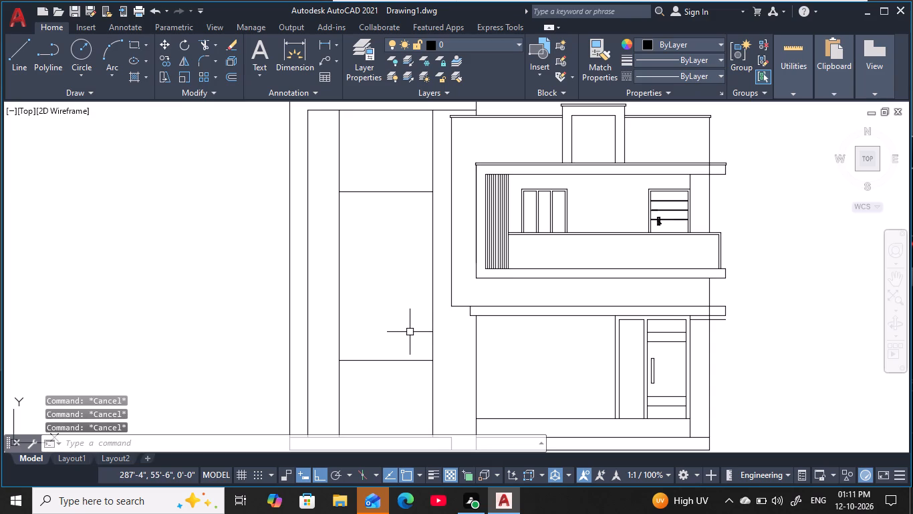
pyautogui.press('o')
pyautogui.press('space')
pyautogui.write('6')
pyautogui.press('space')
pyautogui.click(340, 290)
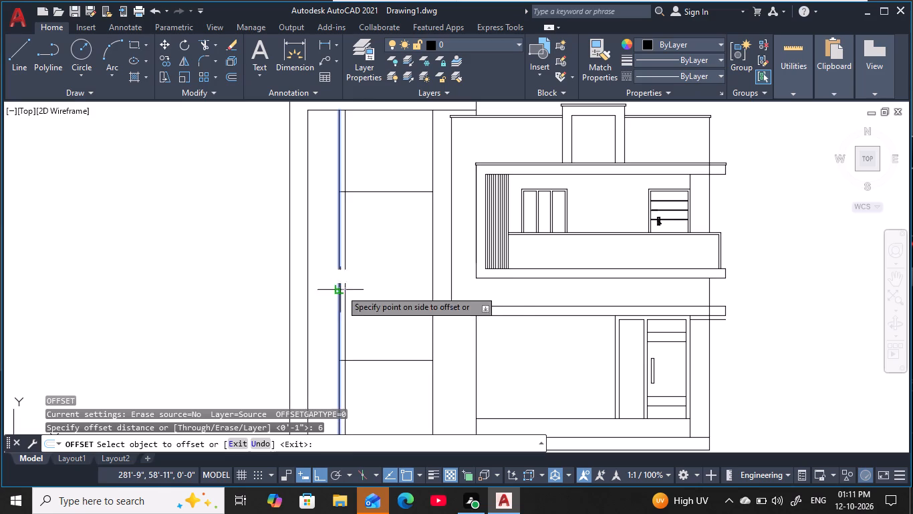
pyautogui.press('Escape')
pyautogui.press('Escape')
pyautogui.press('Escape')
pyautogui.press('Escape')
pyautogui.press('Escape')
# Offset both vertical edges of the tower's inner panel 1' inward.
pyautogui.press('o')
pyautogui.press('space')
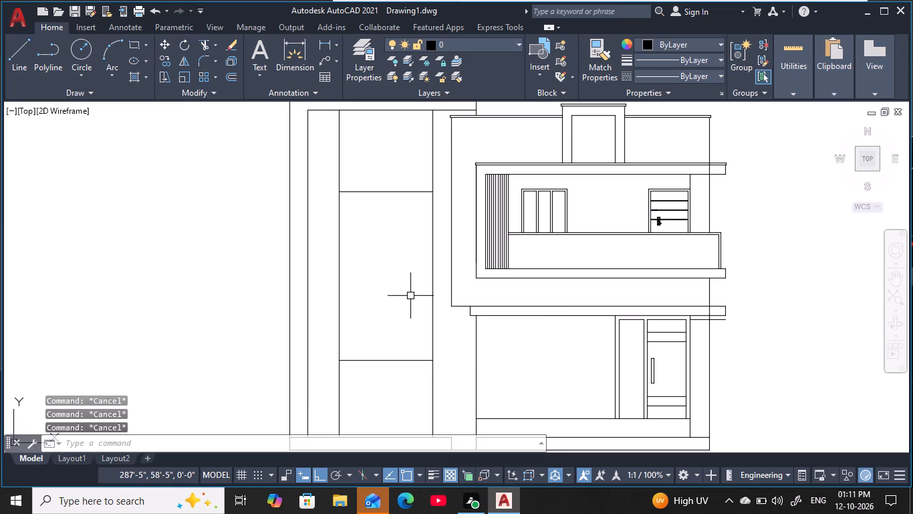
pyautogui.write("1'")
pyautogui.press('space')
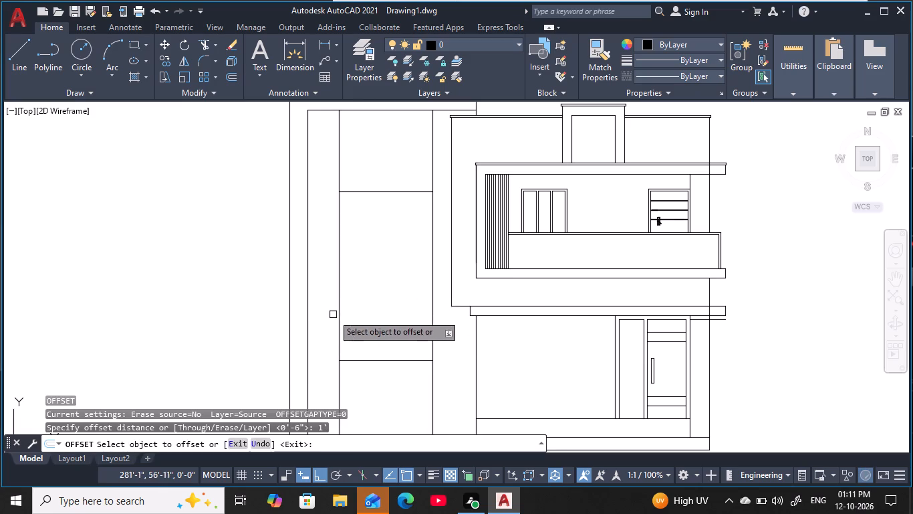
pyautogui.click(340, 319)
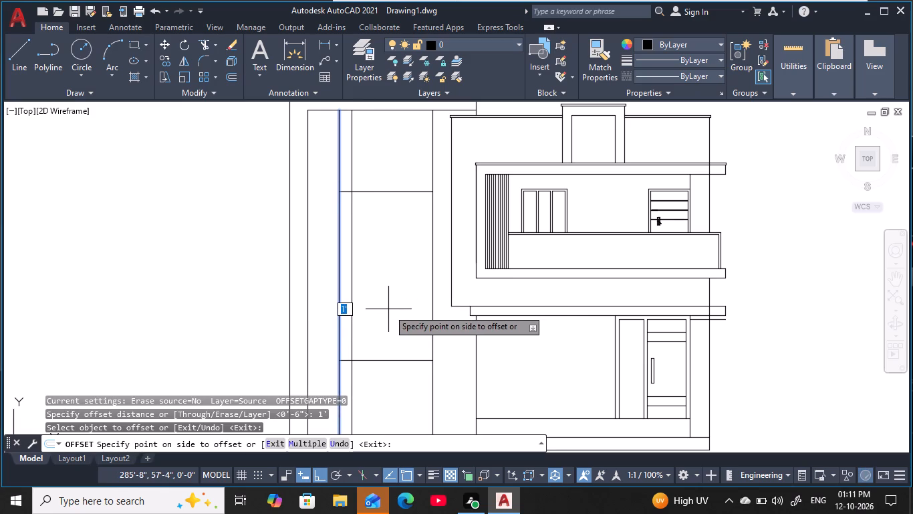
pyautogui.click(388, 309)
pyautogui.click(434, 313)
pyautogui.click(380, 319)
pyautogui.press('Escape')
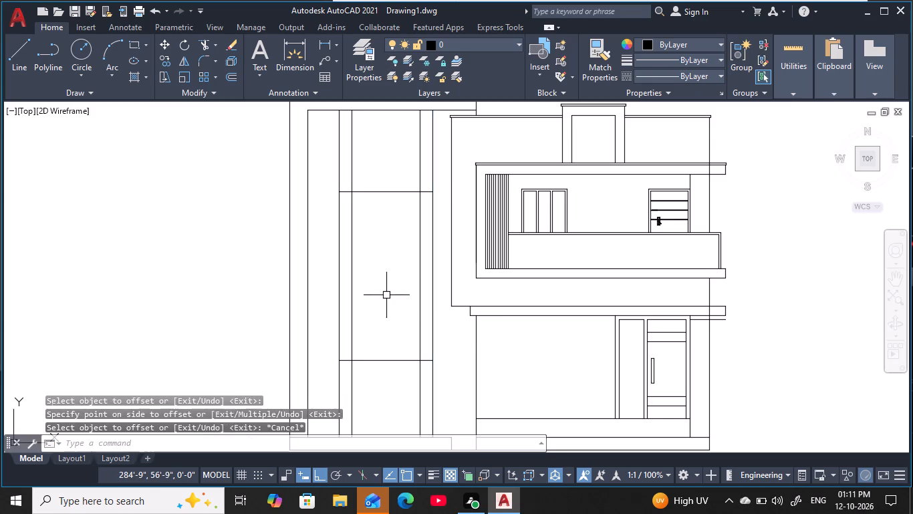
pyautogui.press('Escape')
pyautogui.press('Escape')
pyautogui.press('Escape')
pyautogui.press('Escape')
# Fillet the two offset verticals with the two horizontal lines at radius 0 to form a closed rectangle with four square corners.
pyautogui.write('f')
pyautogui.press('space')
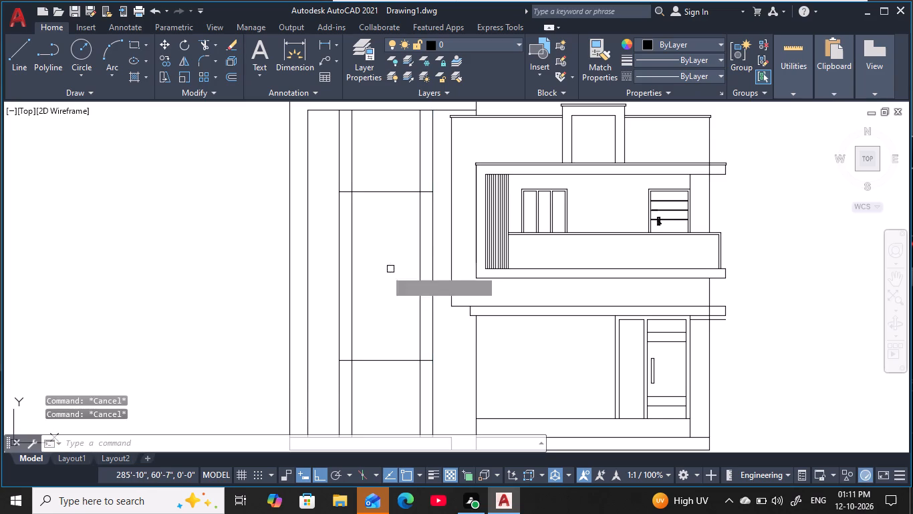
pyautogui.click(358, 191)
pyautogui.click(354, 213)
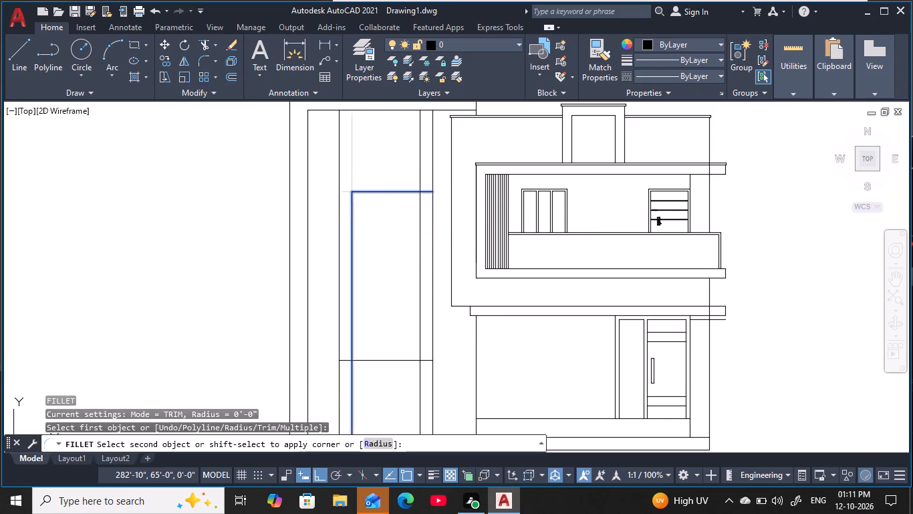
pyautogui.press('space')
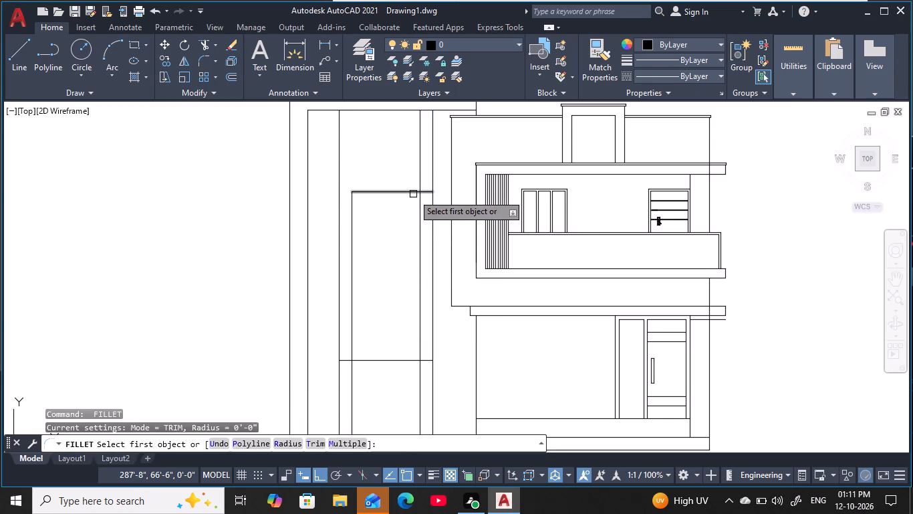
pyautogui.click(413, 194)
pyautogui.click(421, 220)
pyautogui.press('space')
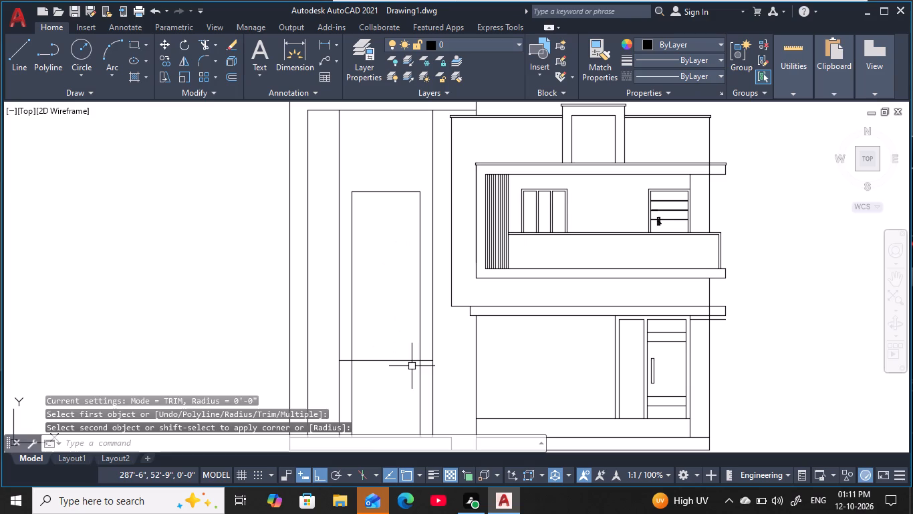
pyautogui.click(410, 361)
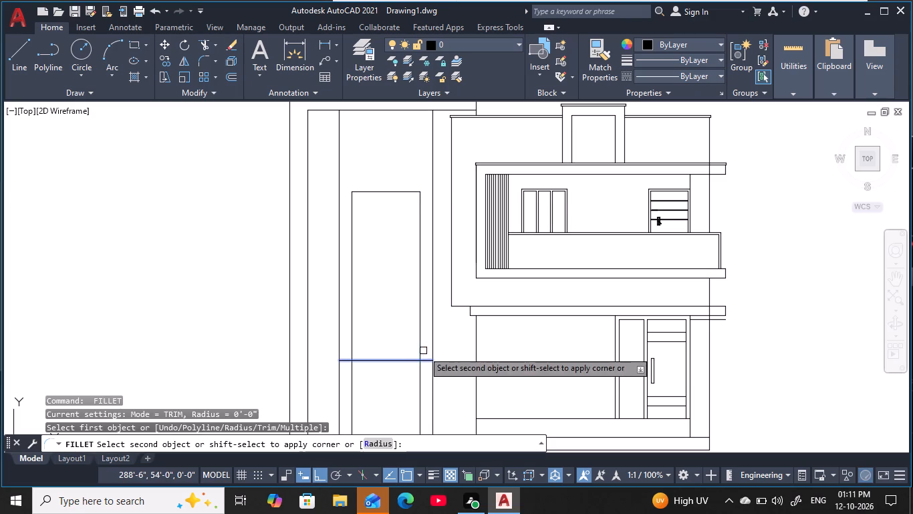
pyautogui.click(418, 344)
pyautogui.press('space')
pyautogui.click(368, 361)
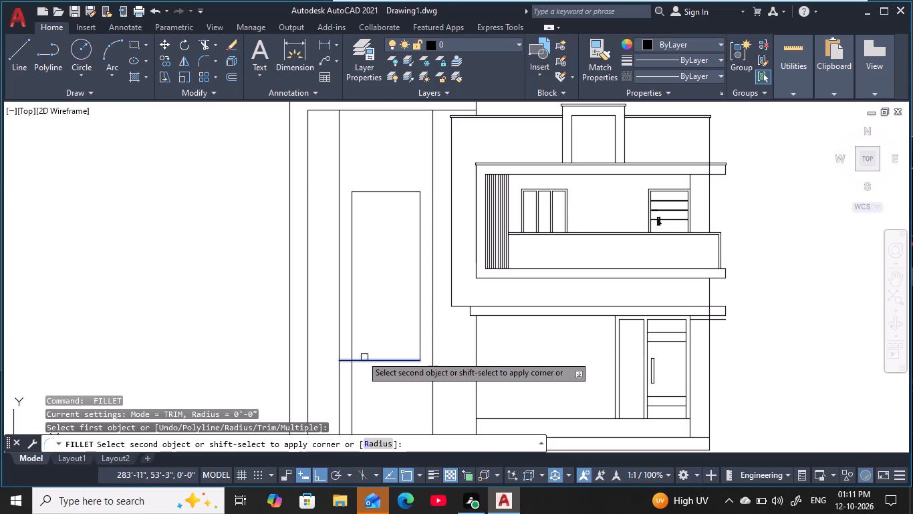
pyautogui.click(349, 340)
pyautogui.scroll(-1, 383, 333)
pyautogui.middleClick(383, 333)
pyautogui.press('Escape')
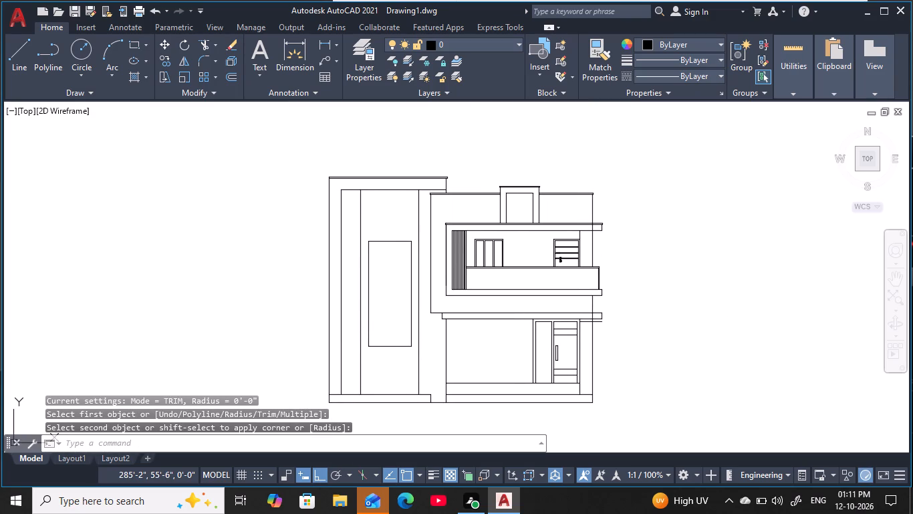
pyautogui.press('Escape')
pyautogui.press('Escape')
pyautogui.press('Escape')
pyautogui.press('Escape')
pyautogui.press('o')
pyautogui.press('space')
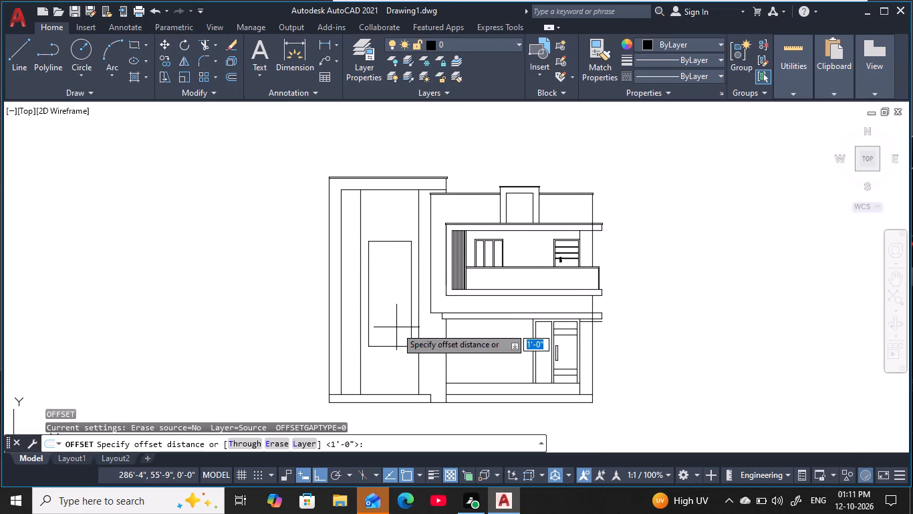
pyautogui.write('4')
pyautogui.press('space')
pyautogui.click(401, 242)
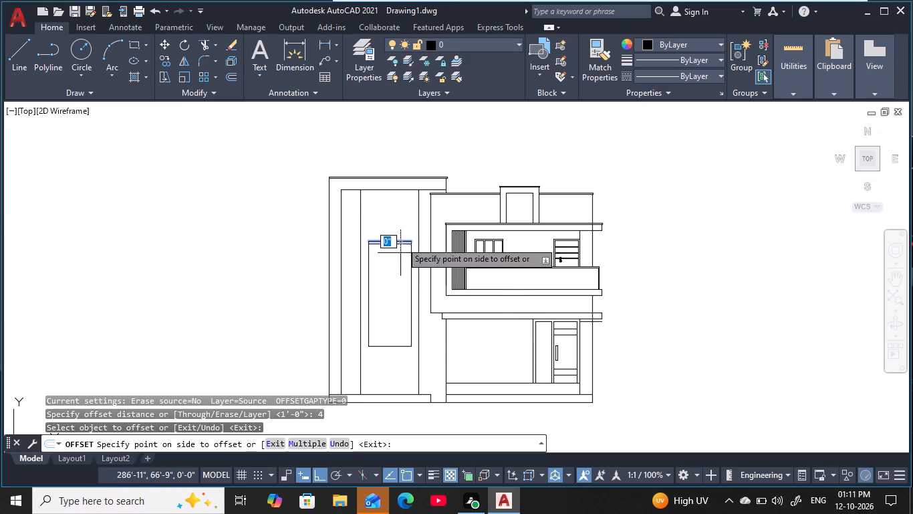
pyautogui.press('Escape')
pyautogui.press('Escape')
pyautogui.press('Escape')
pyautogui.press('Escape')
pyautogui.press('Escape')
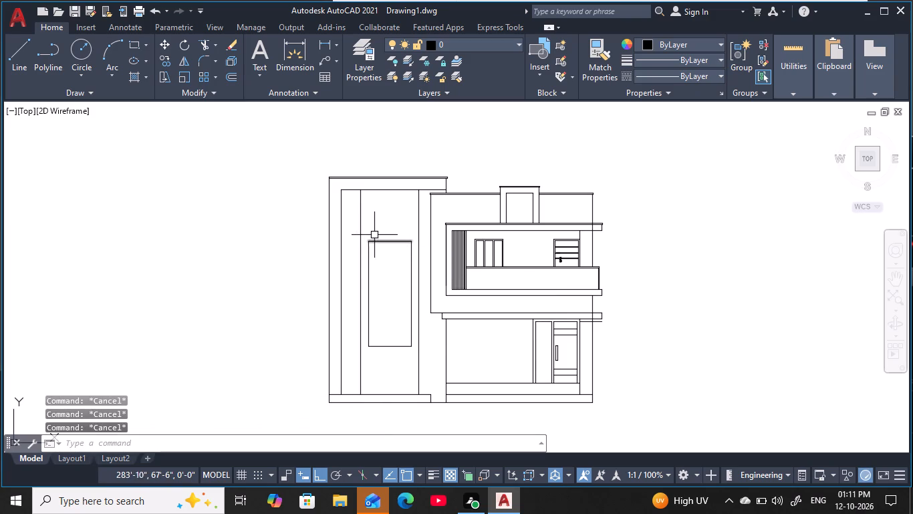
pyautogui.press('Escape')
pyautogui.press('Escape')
# Join the four lines of the tower's rectangle into a single outline.
pyautogui.click(363, 236)
pyautogui.press('Escape')
pyautogui.press('Escape')
pyautogui.click(368, 235)
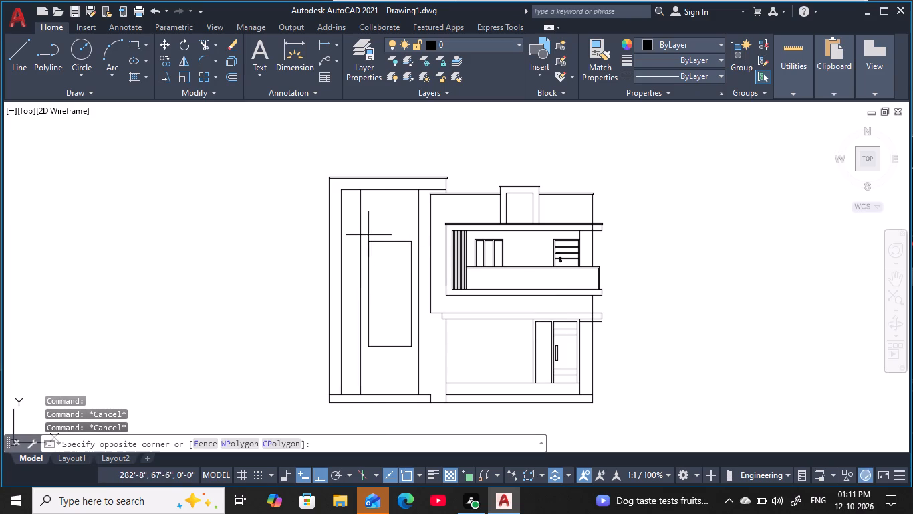
pyautogui.click(413, 386)
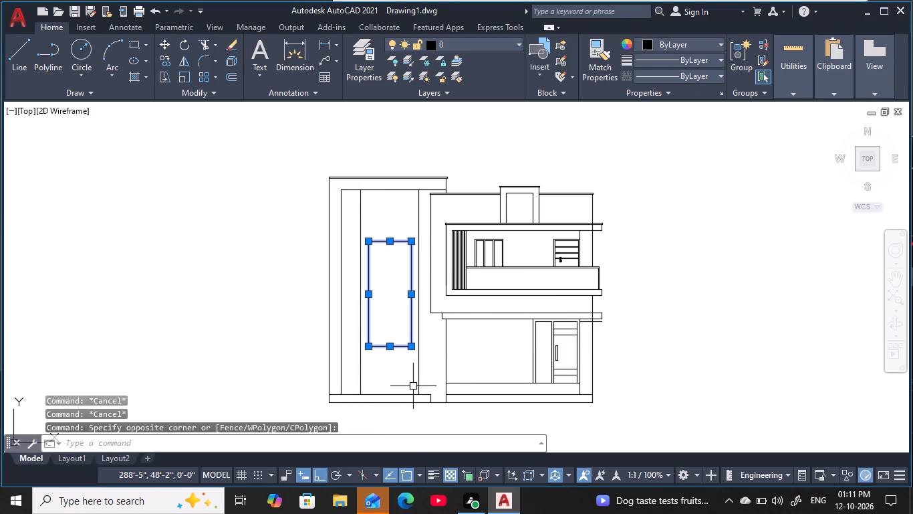
pyautogui.write('j')
pyautogui.press('space')
pyautogui.press('Escape')
pyautogui.press('Escape')
pyautogui.press('Escape')
pyautogui.press('Escape')
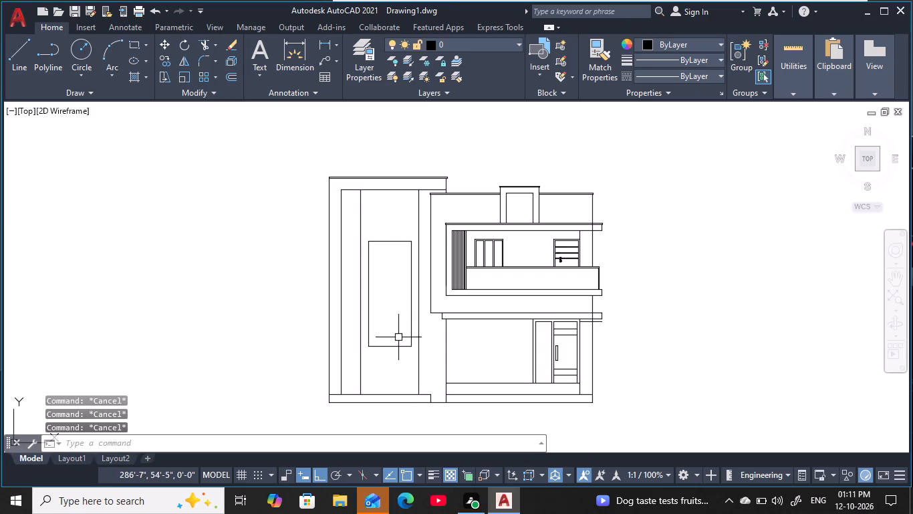
# Offset the tower panel's rectangle outline 4" inward to form the opening's frame.
pyautogui.press('o')
pyautogui.press('space')
pyautogui.press('5')
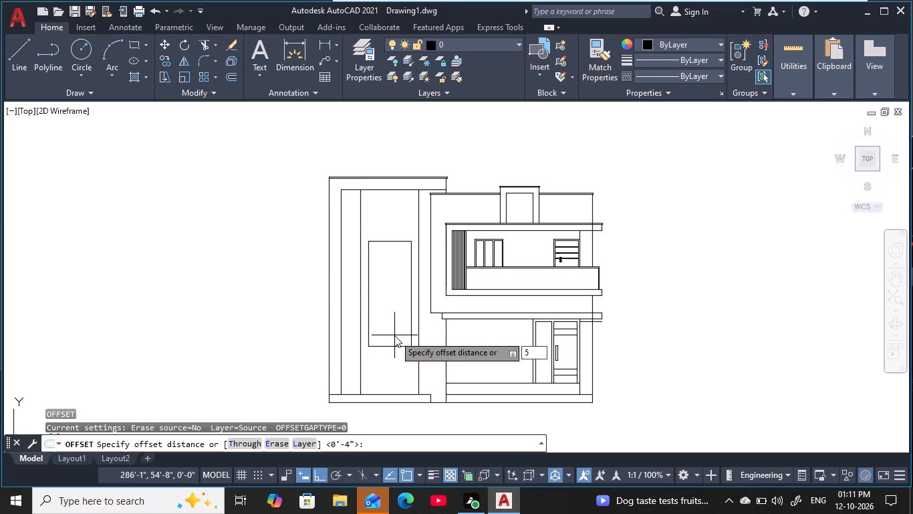
pyautogui.press('BackSpace')
pyautogui.write('4')
pyautogui.press('space')
pyautogui.click(396, 349)
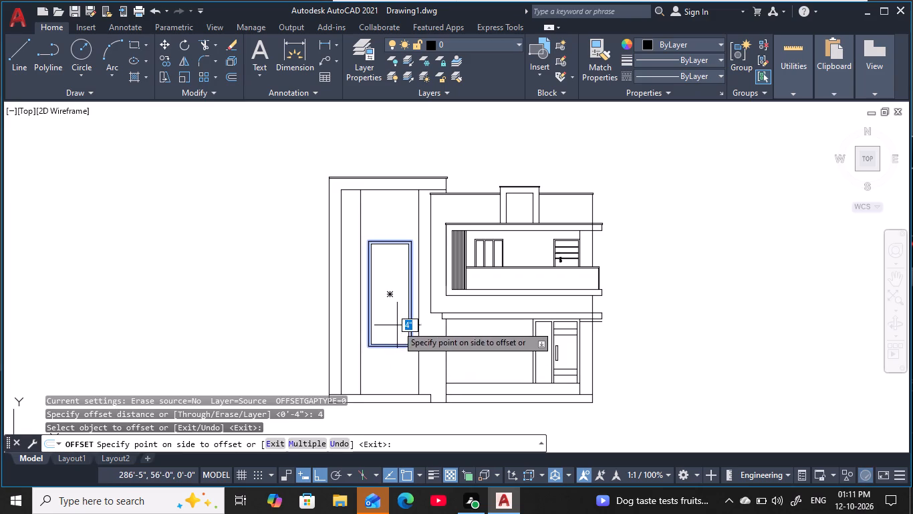
pyautogui.click(396, 323)
pyautogui.moveTo(396, 324); pyautogui.dragTo(408, 312, button='middle')
pyautogui.press('Escape')
pyautogui.press('Escape')
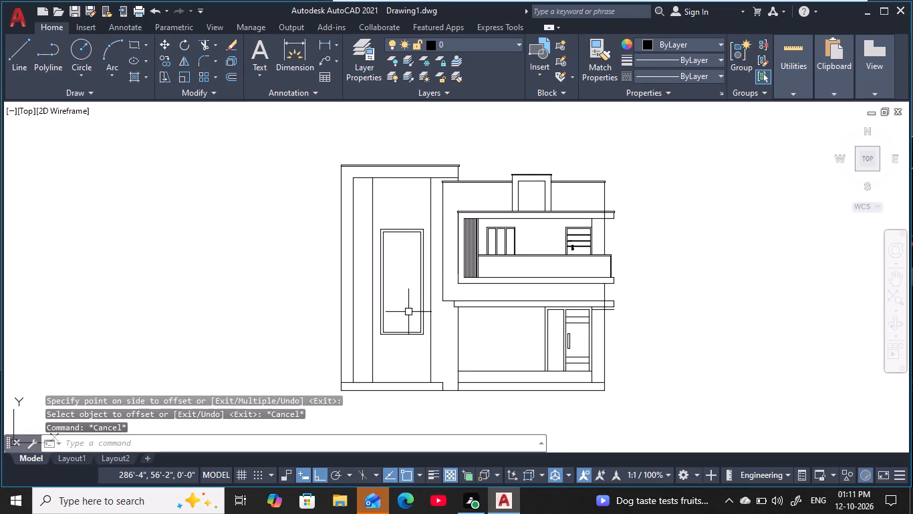
pyautogui.press('Escape')
pyautogui.press('Escape')
pyautogui.press('Escape')
pyautogui.press('Escape')
pyautogui.press('Escape')
pyautogui.press('Escape')
pyautogui.press('Escape')
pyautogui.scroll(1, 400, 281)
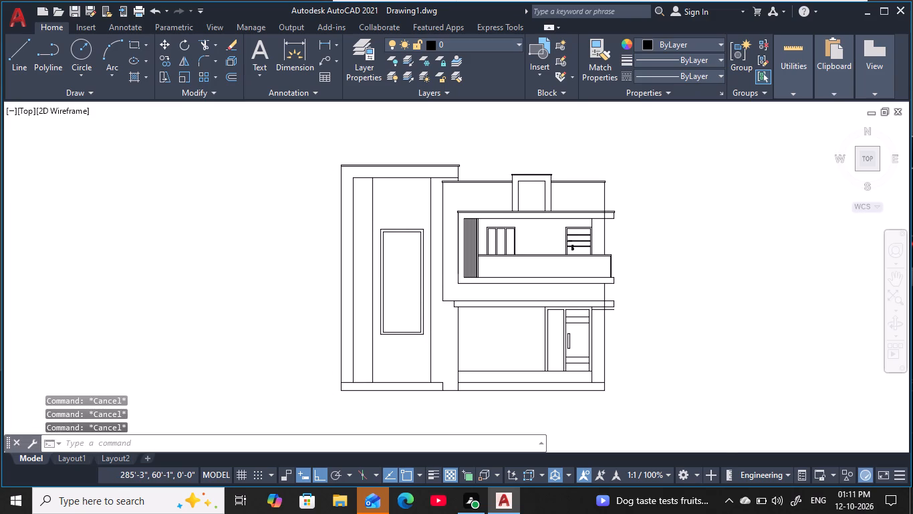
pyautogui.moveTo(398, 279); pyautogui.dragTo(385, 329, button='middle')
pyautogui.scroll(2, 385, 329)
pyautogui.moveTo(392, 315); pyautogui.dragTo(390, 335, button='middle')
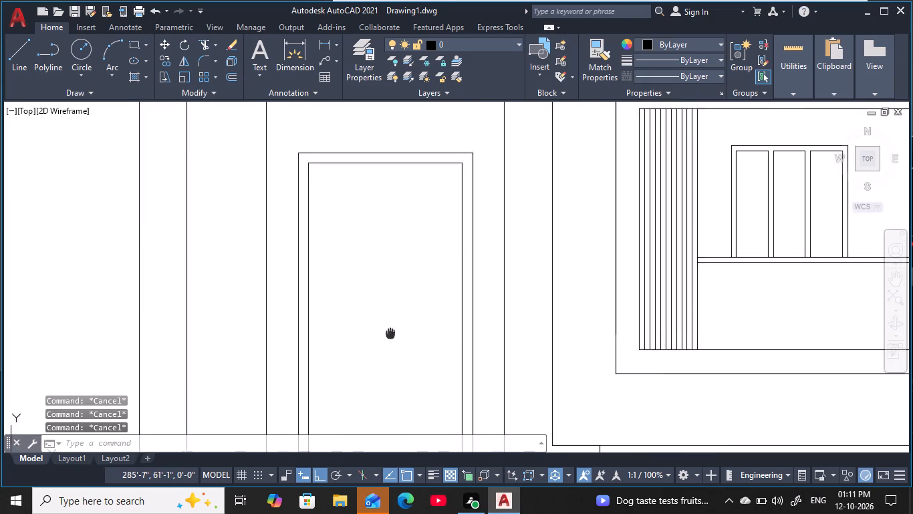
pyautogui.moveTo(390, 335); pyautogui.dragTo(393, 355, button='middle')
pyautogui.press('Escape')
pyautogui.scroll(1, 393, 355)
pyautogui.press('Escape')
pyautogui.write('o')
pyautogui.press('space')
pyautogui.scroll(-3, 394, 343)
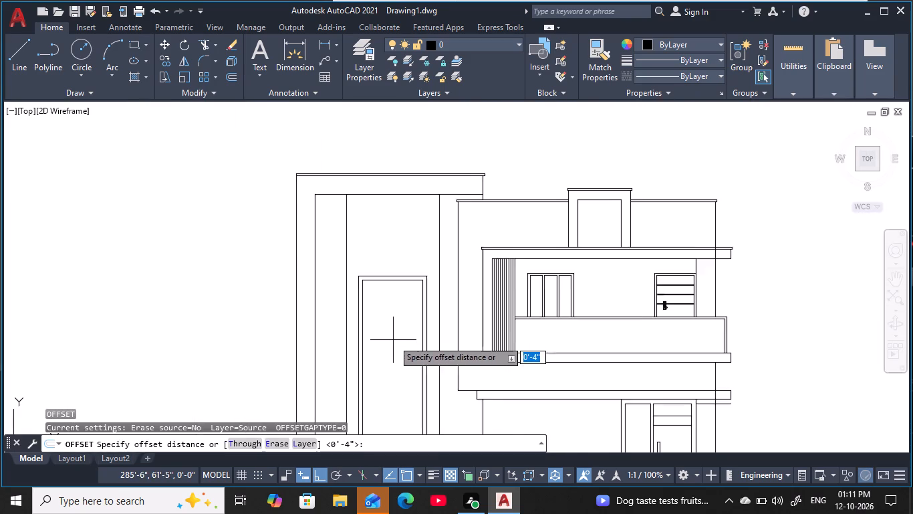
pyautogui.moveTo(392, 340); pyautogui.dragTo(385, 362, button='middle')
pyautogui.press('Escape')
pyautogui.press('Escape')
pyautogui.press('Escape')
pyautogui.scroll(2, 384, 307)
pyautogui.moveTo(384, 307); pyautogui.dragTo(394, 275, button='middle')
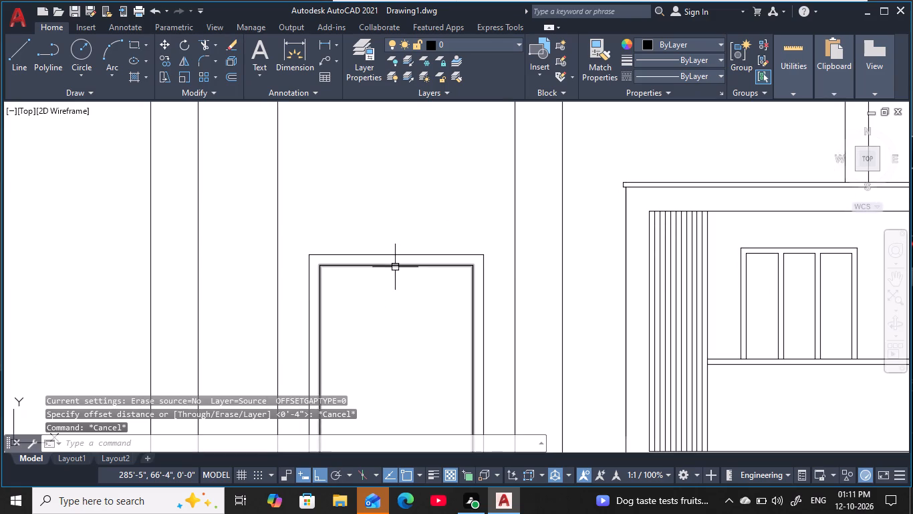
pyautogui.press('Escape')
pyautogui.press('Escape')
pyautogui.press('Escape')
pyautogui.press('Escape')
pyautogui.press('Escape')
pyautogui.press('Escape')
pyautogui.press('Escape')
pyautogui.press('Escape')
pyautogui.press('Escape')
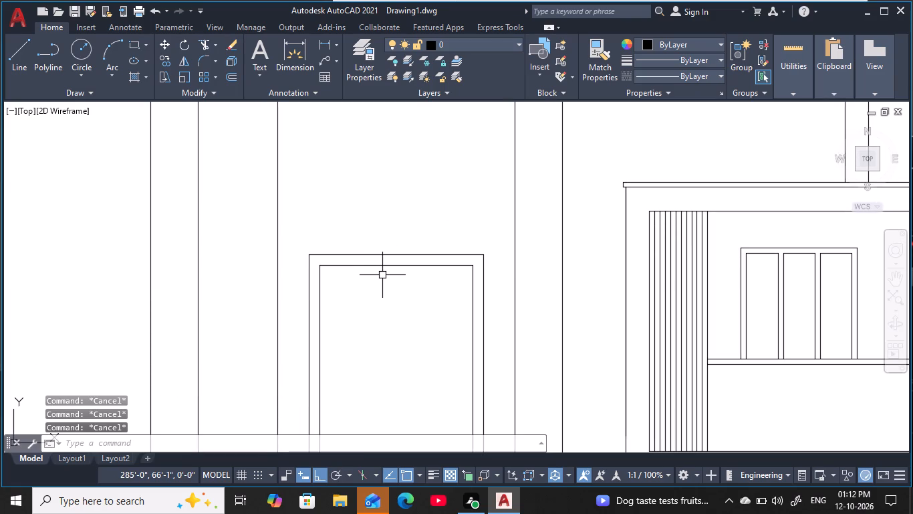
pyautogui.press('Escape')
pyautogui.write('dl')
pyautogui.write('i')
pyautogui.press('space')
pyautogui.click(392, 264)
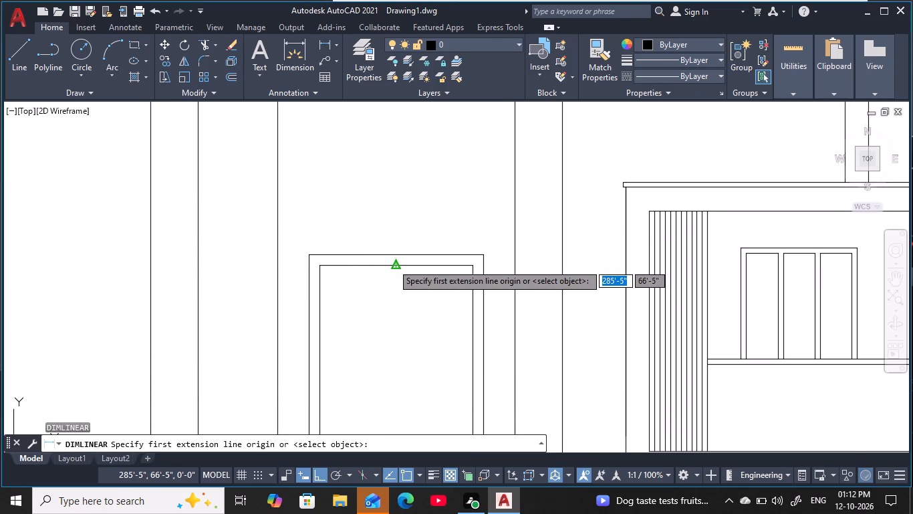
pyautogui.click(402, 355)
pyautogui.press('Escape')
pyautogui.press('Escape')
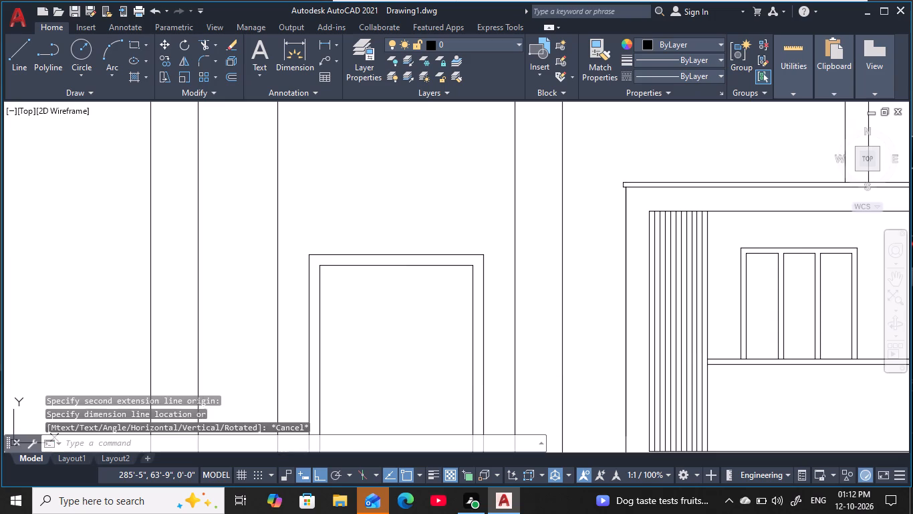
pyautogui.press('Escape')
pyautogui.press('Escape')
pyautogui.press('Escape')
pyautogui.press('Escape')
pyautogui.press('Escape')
# Add a horizontal linear dimension across the inner width of the tower's framed rectangle, near its top.
pyautogui.press('d')
pyautogui.press('l')
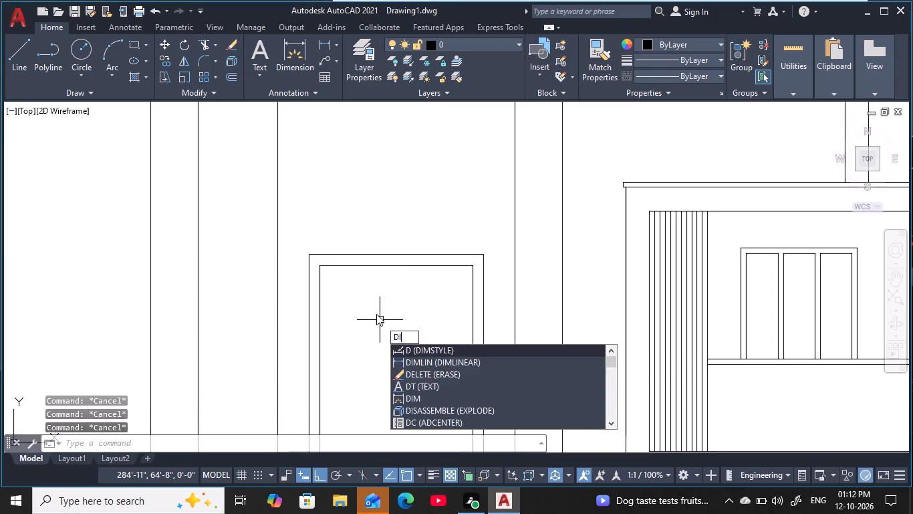
pyautogui.write('i')
pyautogui.press('space')
pyautogui.click(322, 295)
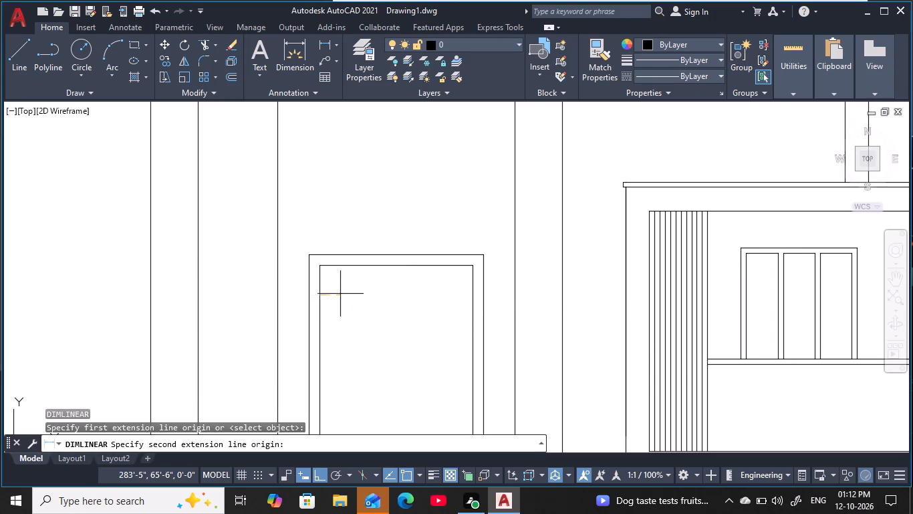
pyautogui.click(471, 297)
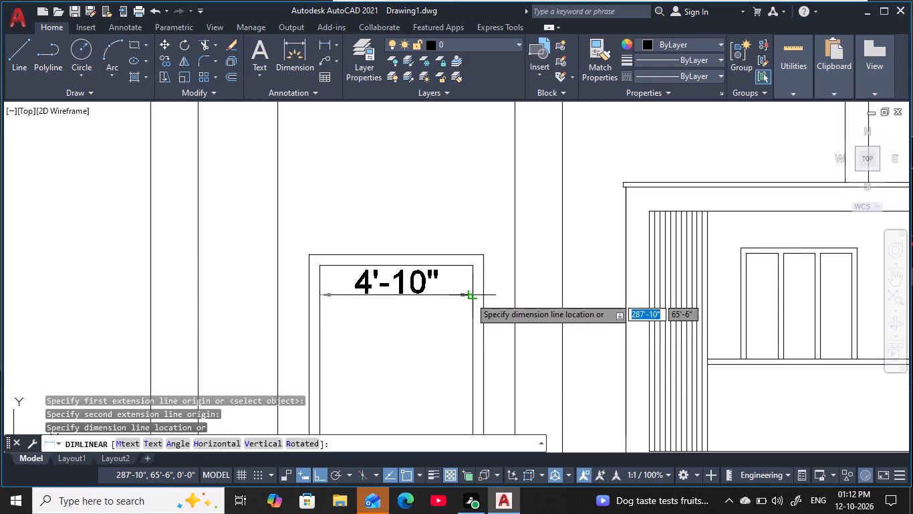
pyautogui.click(450, 327)
pyautogui.scroll(-1, 451, 327)
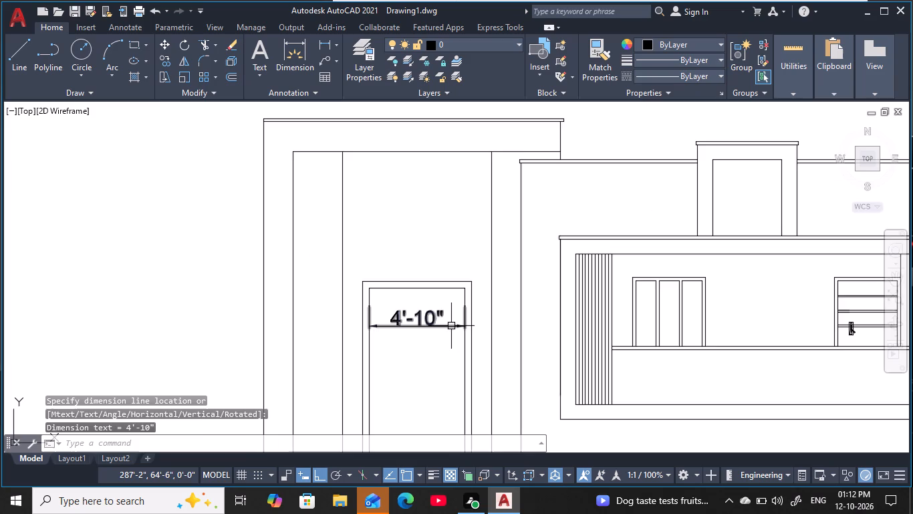
pyautogui.moveTo(451, 326); pyautogui.dragTo(452, 278, button='middle')
pyautogui.press('Escape')
pyautogui.press('Escape')
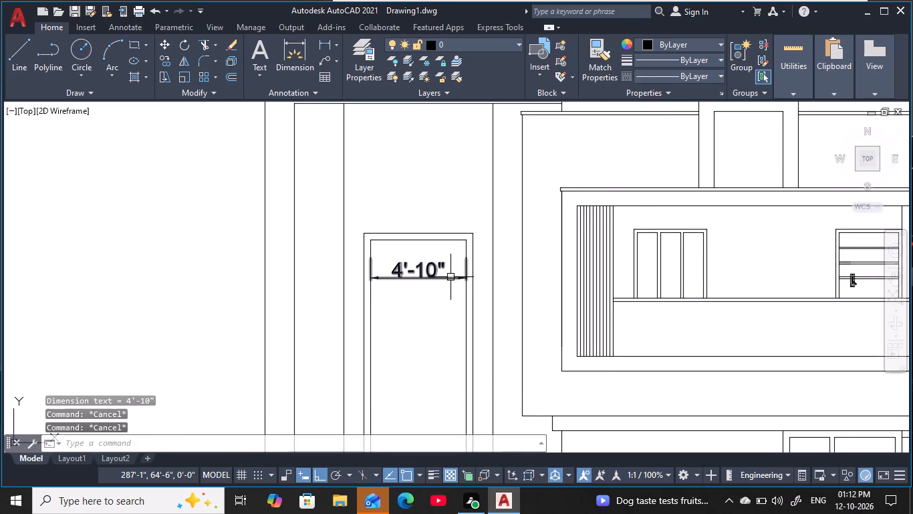
pyautogui.press('Escape')
pyautogui.press('Escape')
pyautogui.press('Escape')
pyautogui.press('Escape')
pyautogui.press('Escape')
pyautogui.press('Escape')
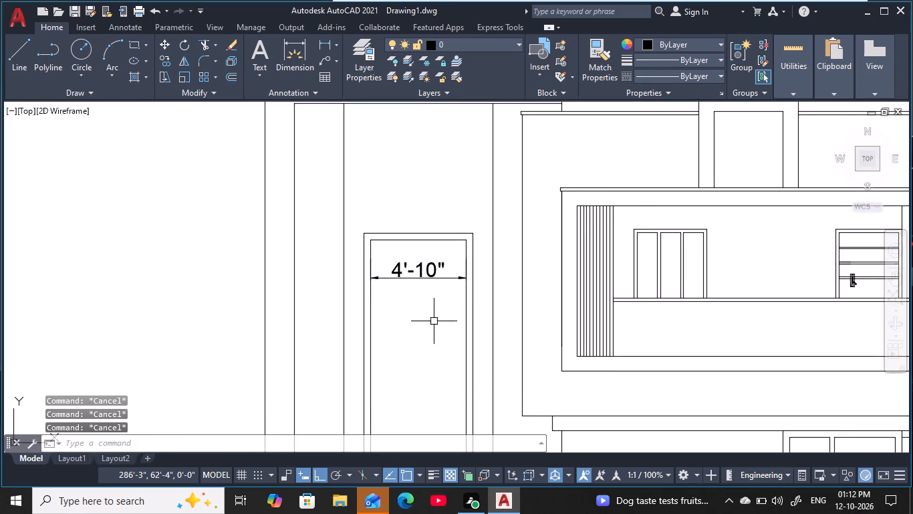
# Add a vertical linear dimension between the top and bottom inner edges of the tower's framed rectangle.
pyautogui.moveTo(434, 321); pyautogui.dragTo(419, 282, button='middle')
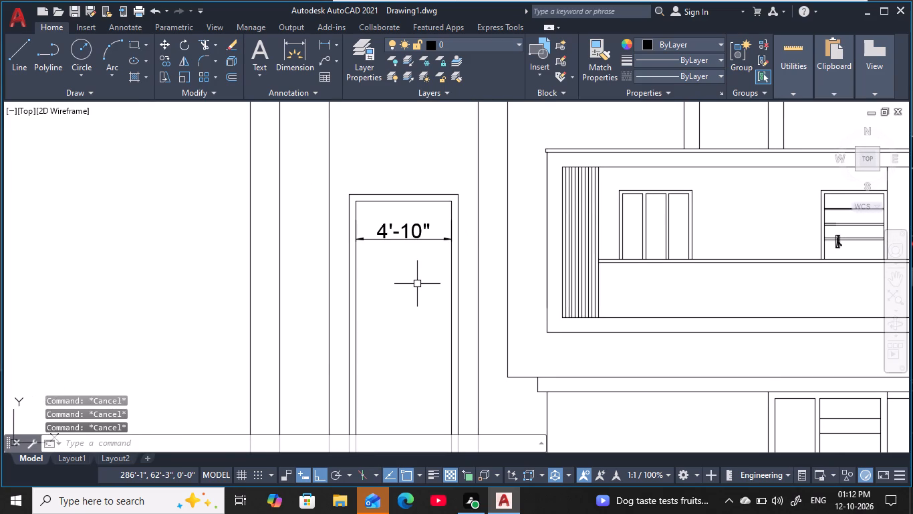
pyautogui.moveTo(414, 278); pyautogui.dragTo(414, 280, button='middle')
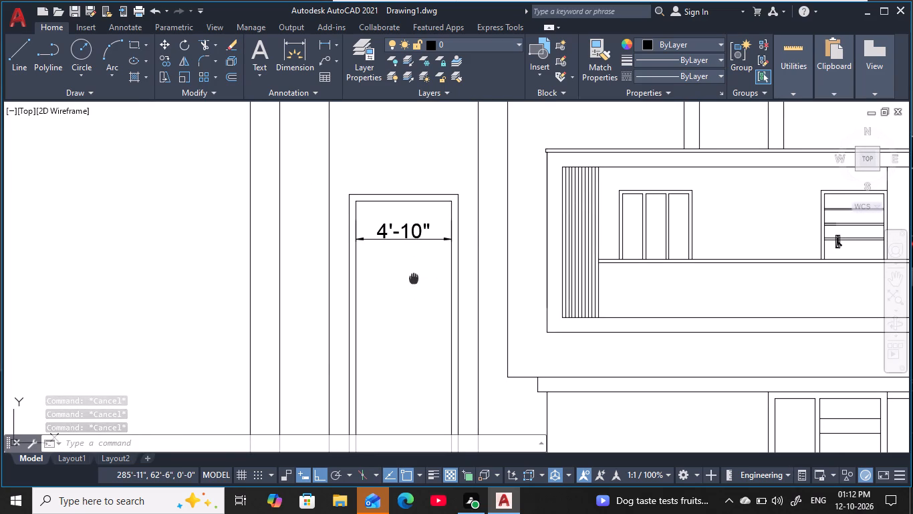
pyautogui.moveTo(414, 280); pyautogui.dragTo(416, 307, button='middle')
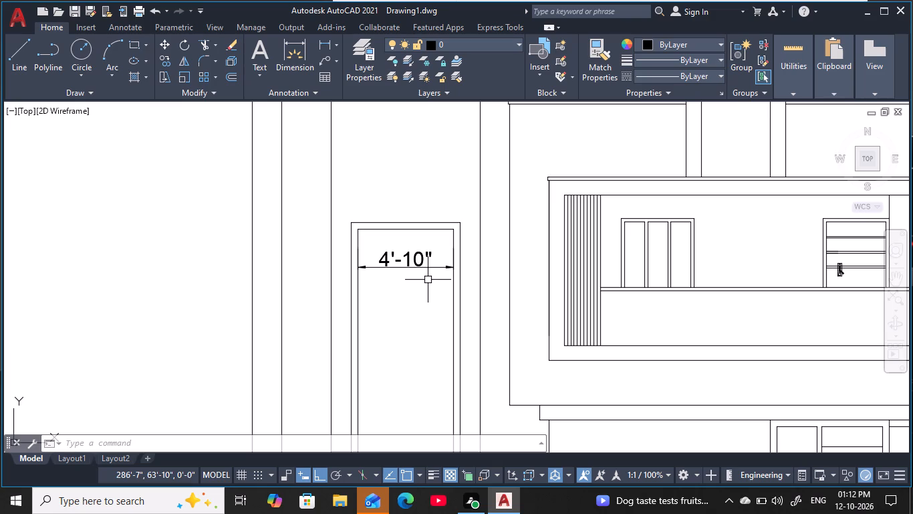
pyautogui.moveTo(427, 291); pyautogui.dragTo(434, 237, button='middle')
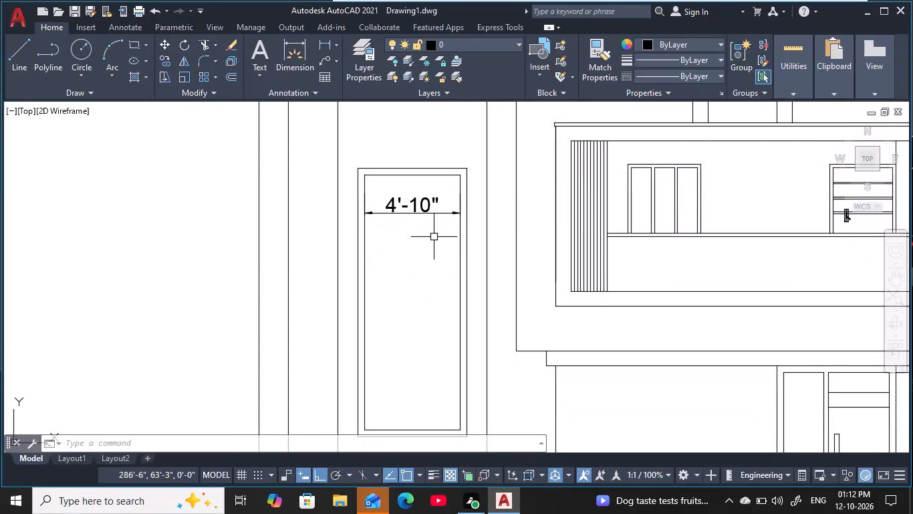
pyautogui.write('dli')
pyautogui.press('space')
pyautogui.click(405, 177)
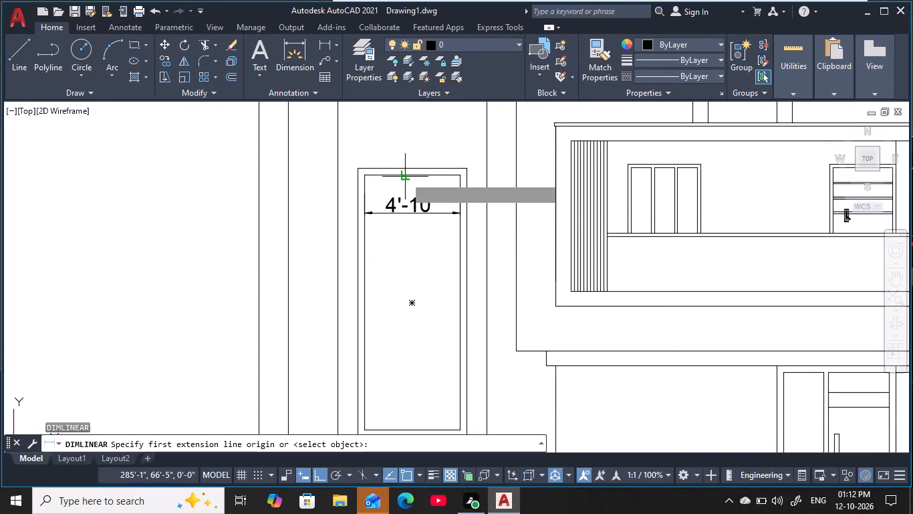
pyautogui.moveTo(416, 351); pyautogui.dragTo(412, 292, button='middle')
pyautogui.click(400, 370)
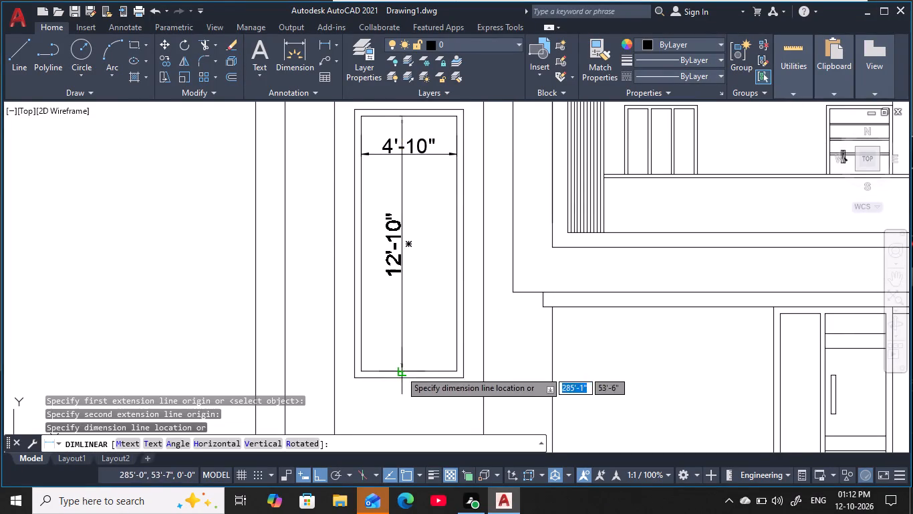
pyautogui.click(395, 349)
pyautogui.scroll(-1, 410, 323)
pyautogui.moveTo(410, 323); pyautogui.dragTo(412, 356, button='middle')
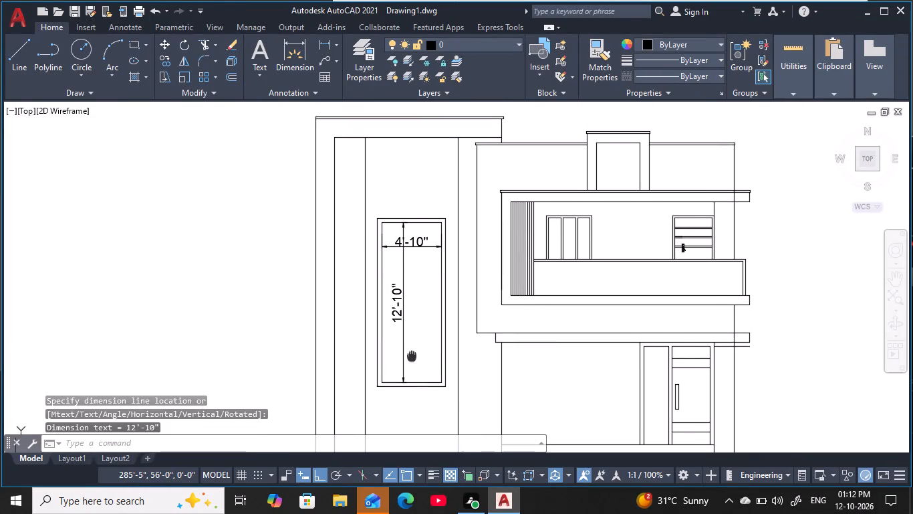
pyautogui.moveTo(412, 356); pyautogui.dragTo(412, 357, button='middle')
pyautogui.press('Escape')
pyautogui.press('Escape')
pyautogui.press('Escape')
pyautogui.press('Escape')
pyautogui.press('Escape')
pyautogui.press('Escape')
pyautogui.press('Escape')
pyautogui.press('Escape')
pyautogui.press('Escape')
pyautogui.press('Escape')
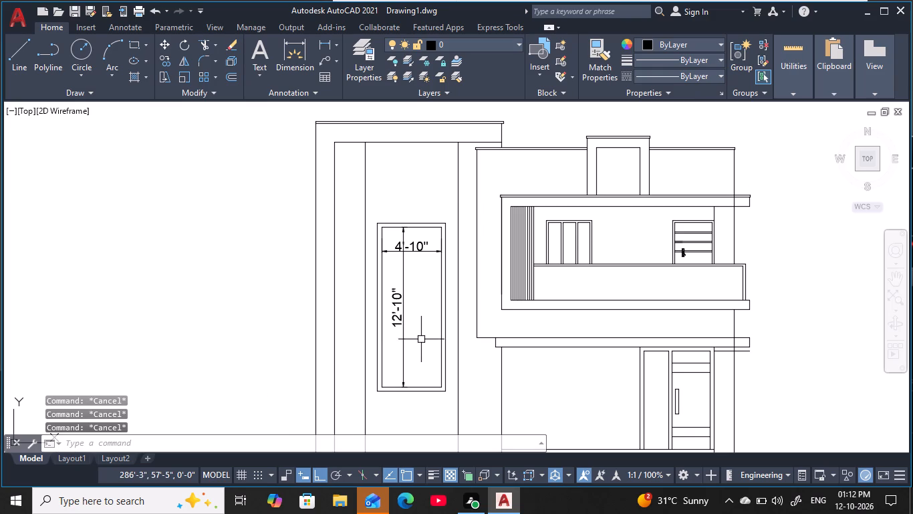
pyautogui.press('Escape')
pyautogui.press('Escape')
pyautogui.press('Escape')
pyautogui.press('Escape')
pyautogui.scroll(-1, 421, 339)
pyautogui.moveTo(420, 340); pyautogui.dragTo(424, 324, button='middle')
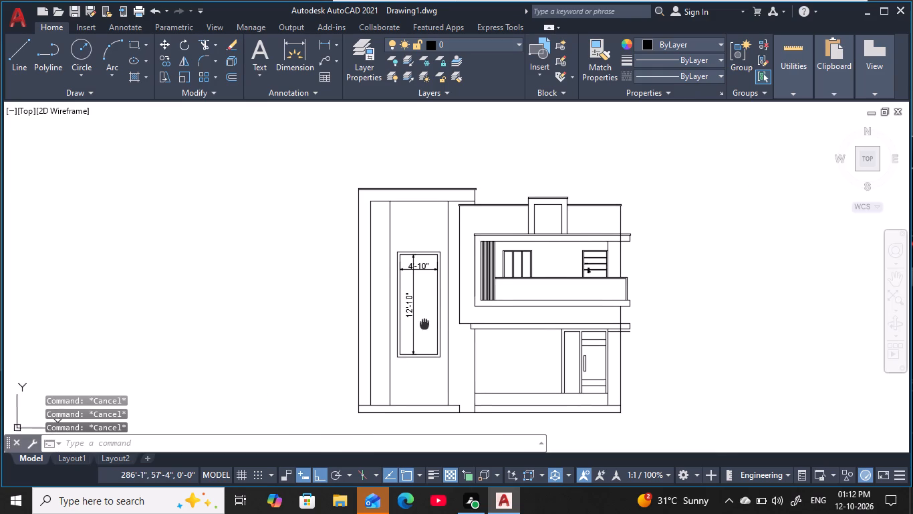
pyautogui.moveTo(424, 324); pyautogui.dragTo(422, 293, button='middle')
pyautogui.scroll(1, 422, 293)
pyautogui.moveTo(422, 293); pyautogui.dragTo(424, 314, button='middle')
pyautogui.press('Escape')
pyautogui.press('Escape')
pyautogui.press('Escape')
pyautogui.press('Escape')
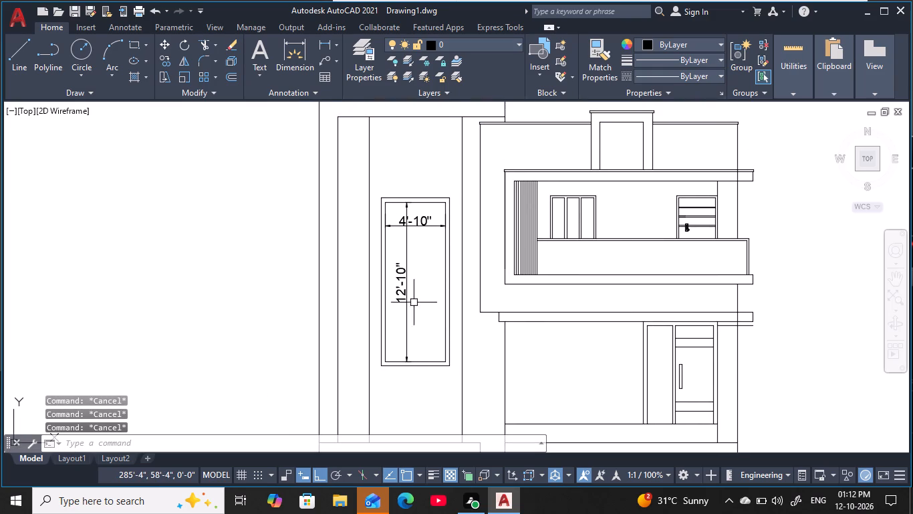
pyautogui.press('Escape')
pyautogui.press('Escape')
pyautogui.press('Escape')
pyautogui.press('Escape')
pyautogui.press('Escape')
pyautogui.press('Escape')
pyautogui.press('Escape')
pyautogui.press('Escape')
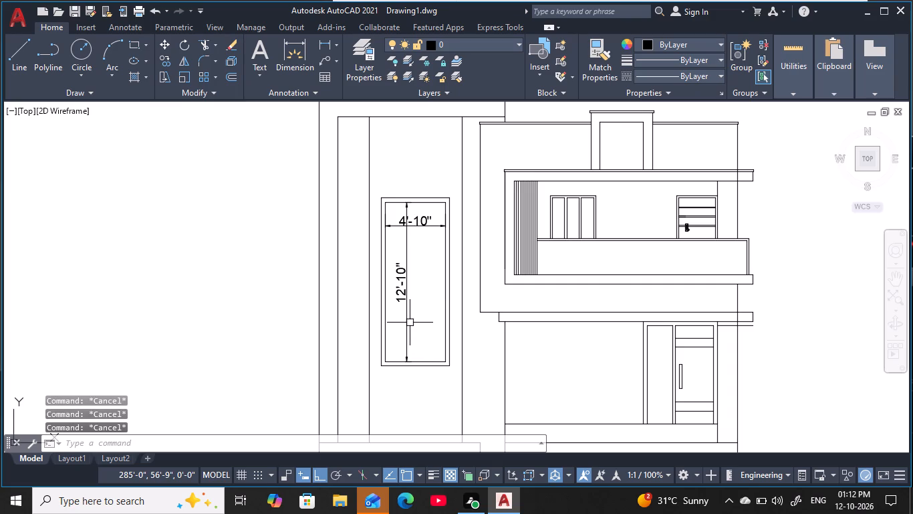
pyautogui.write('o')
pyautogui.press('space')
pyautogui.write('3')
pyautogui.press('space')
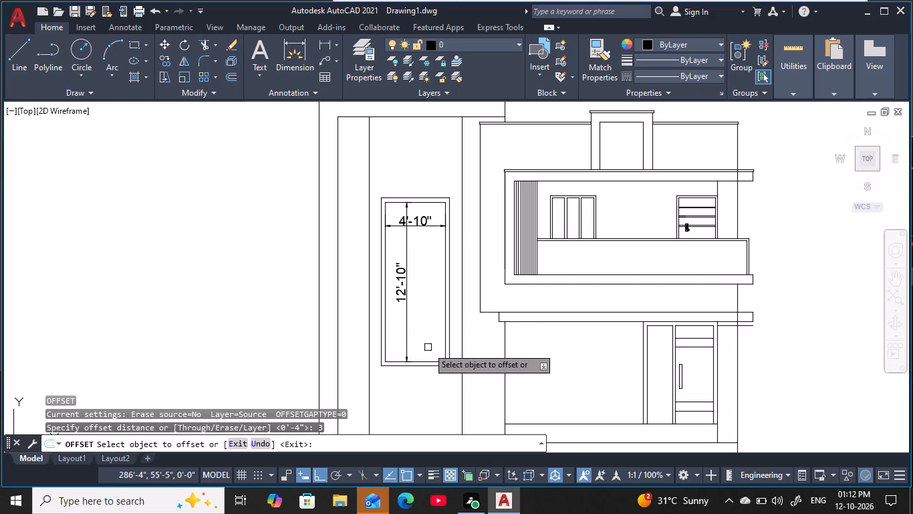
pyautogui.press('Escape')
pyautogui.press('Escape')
# Erase the vertical and horizontal dimensions inside the tower's framed rectangle.
pyautogui.click(416, 294)
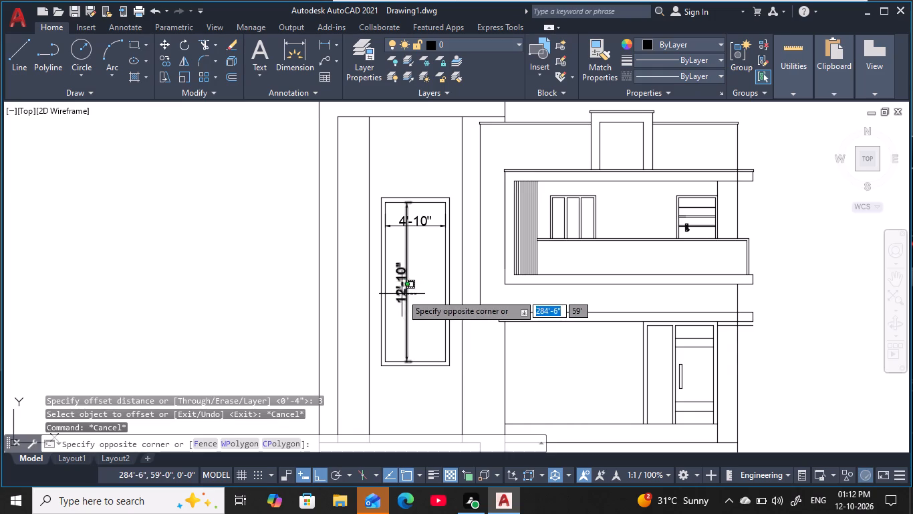
pyautogui.click(398, 294)
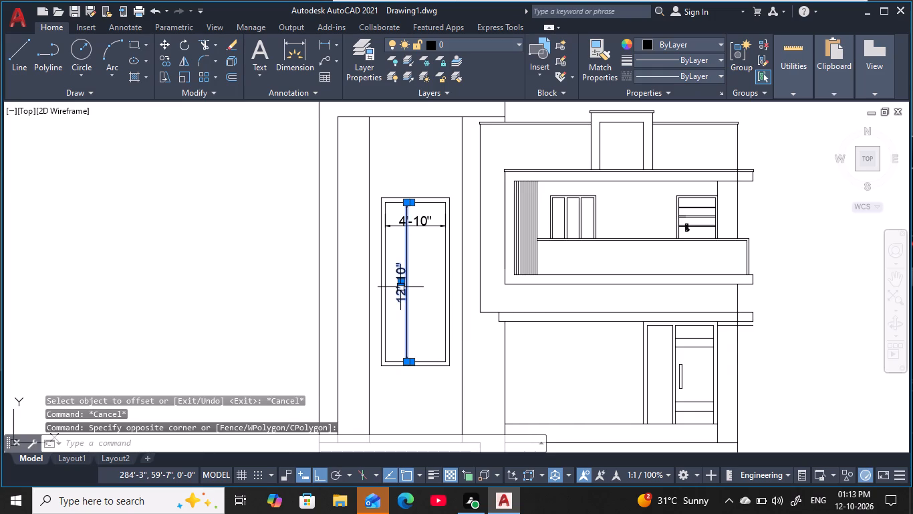
pyautogui.press('e')
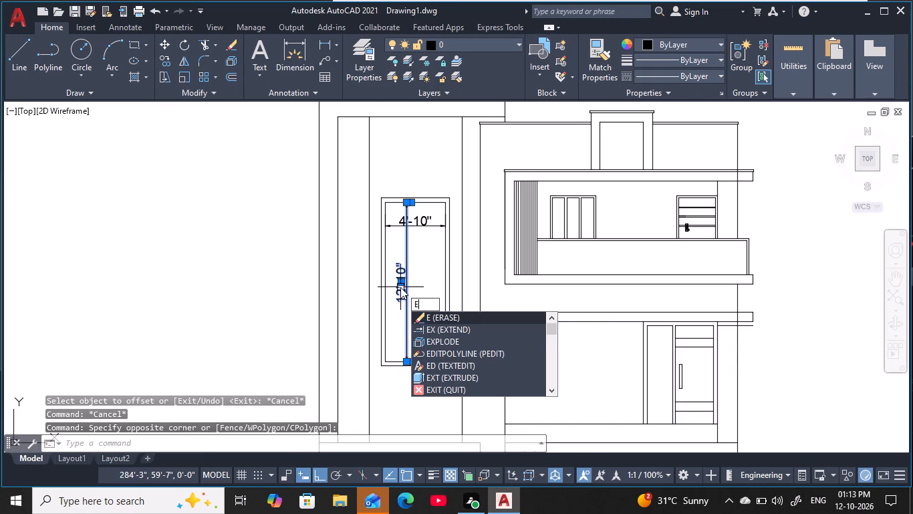
pyautogui.press('space')
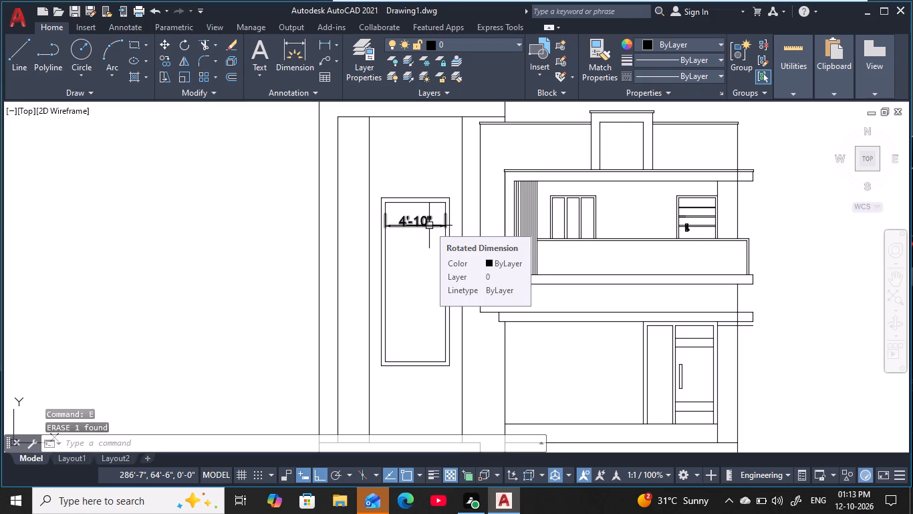
pyautogui.click(429, 226)
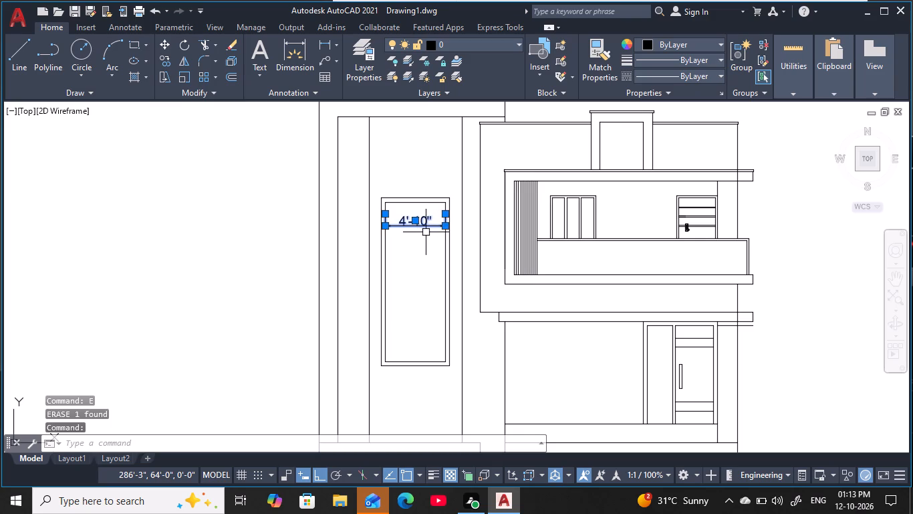
pyautogui.press('e')
pyautogui.press('space')
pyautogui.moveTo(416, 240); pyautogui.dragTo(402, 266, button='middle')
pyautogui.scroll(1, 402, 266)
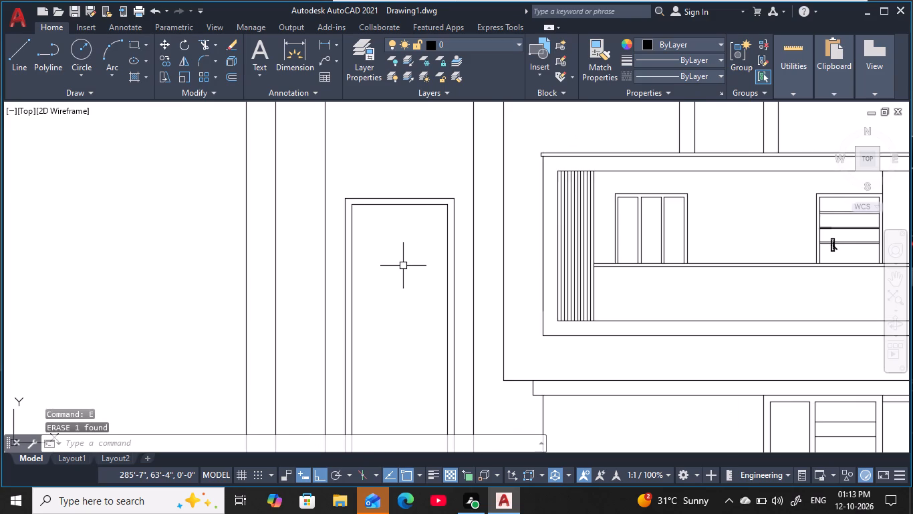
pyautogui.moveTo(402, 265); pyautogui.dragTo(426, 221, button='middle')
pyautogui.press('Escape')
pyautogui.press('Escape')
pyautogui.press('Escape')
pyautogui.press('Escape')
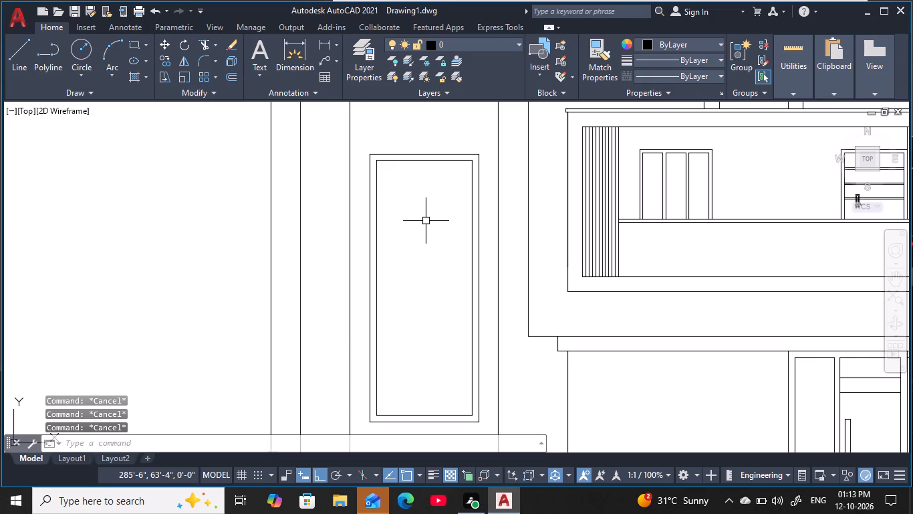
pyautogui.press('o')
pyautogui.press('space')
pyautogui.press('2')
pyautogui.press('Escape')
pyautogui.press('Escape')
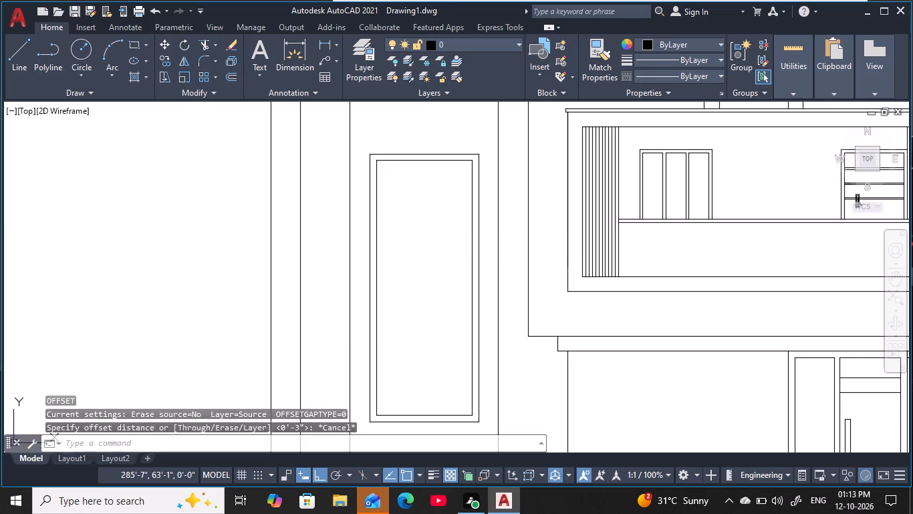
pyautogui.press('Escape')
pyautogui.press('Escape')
# Explode the inner rectangle of the tower's frame into separate lines.
pyautogui.click(424, 161)
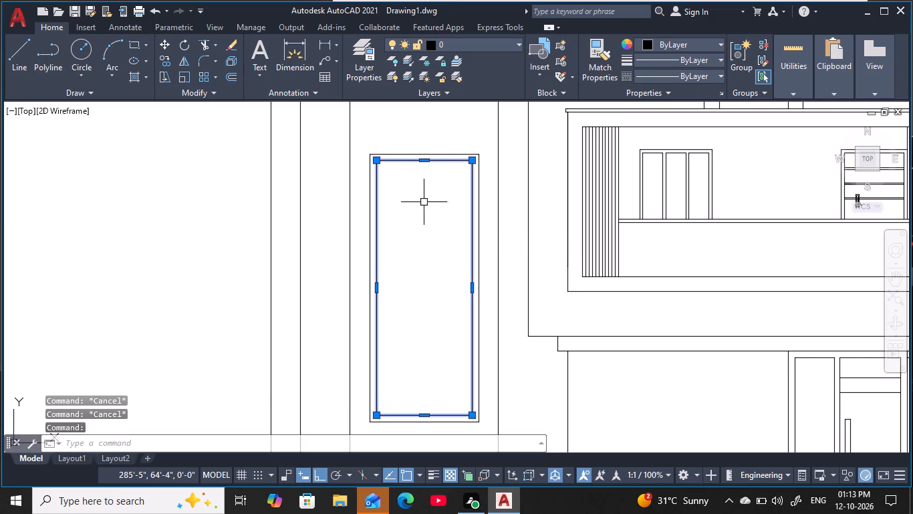
pyautogui.write('x')
pyautogui.press('space')
pyautogui.press('Escape')
pyautogui.press('Escape')
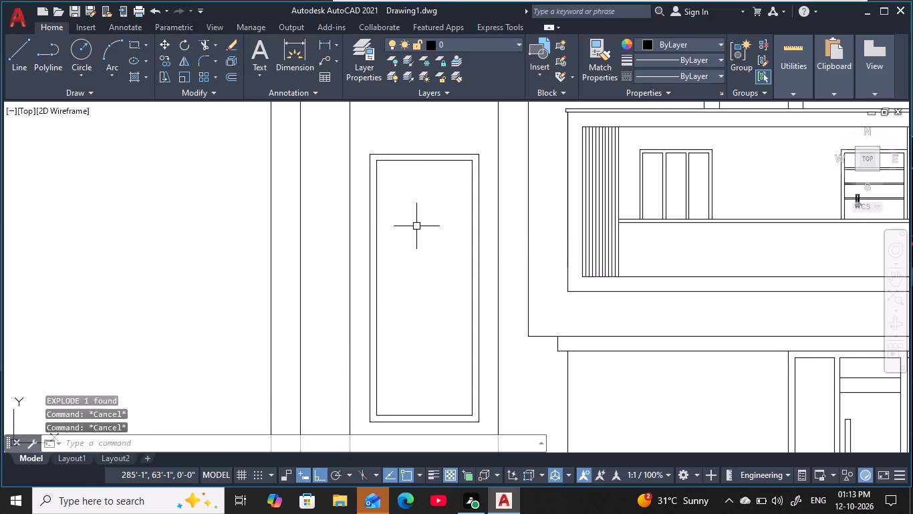
pyautogui.press('Escape')
pyautogui.press('Escape')
pyautogui.press('Escape')
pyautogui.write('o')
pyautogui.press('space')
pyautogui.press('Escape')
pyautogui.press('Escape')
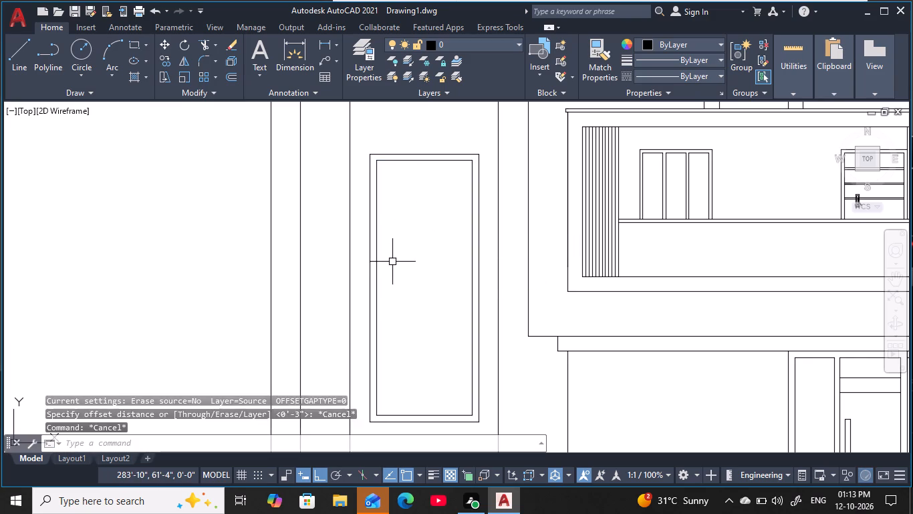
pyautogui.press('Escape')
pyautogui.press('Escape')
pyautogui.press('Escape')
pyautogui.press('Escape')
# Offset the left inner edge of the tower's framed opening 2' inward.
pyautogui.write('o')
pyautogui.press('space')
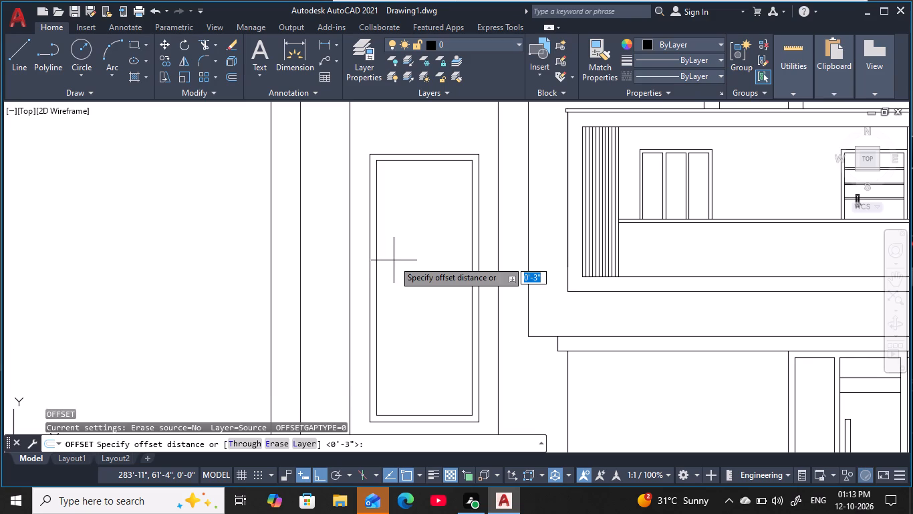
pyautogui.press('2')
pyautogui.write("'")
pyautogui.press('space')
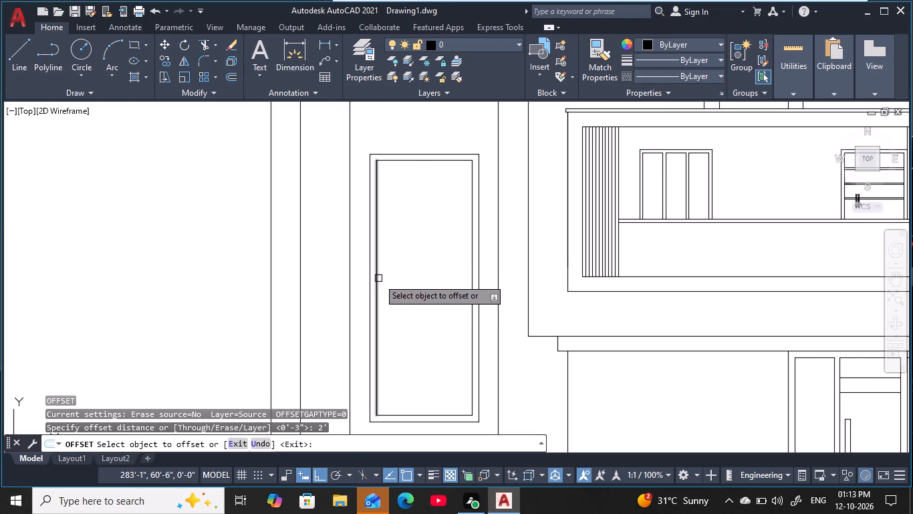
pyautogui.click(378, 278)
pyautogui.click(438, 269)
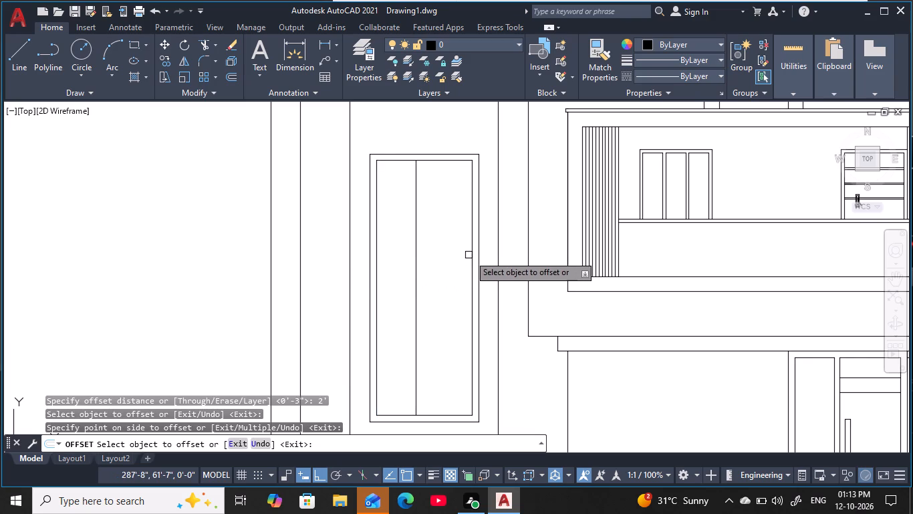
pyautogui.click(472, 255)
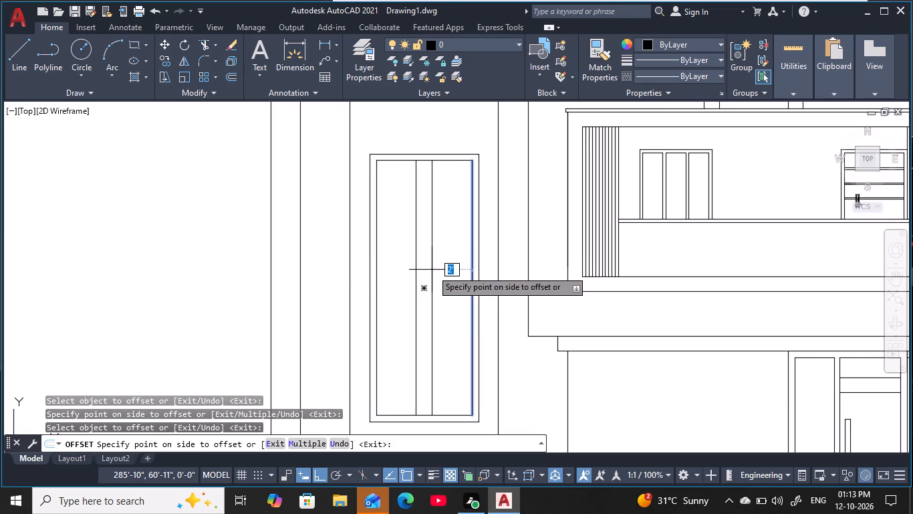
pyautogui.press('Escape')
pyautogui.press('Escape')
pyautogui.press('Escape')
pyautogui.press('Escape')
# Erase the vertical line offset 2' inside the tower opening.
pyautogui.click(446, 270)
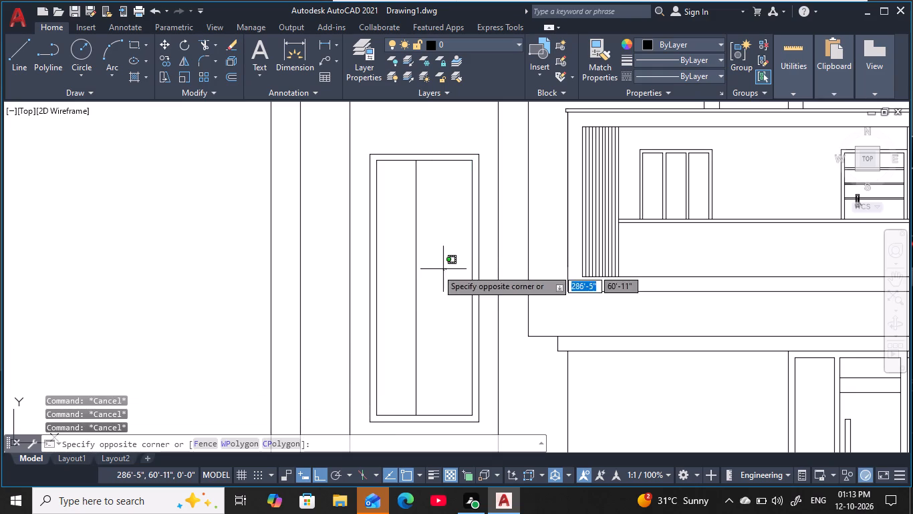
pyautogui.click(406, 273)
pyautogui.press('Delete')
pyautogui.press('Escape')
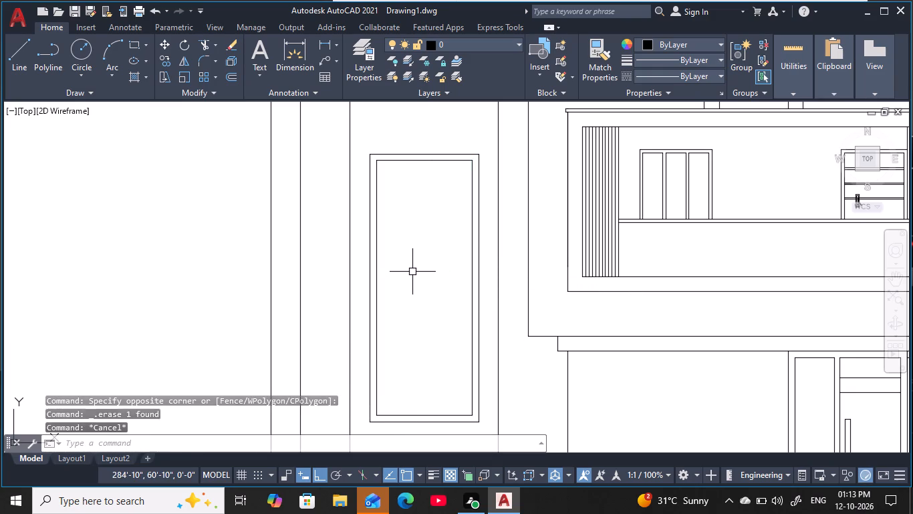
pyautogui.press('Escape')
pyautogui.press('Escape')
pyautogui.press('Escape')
# Offset the left and right inner edges of the tower opening 1'3" inward to form two vertical dividers.
pyautogui.press('o')
pyautogui.press('space')
pyautogui.press('1')
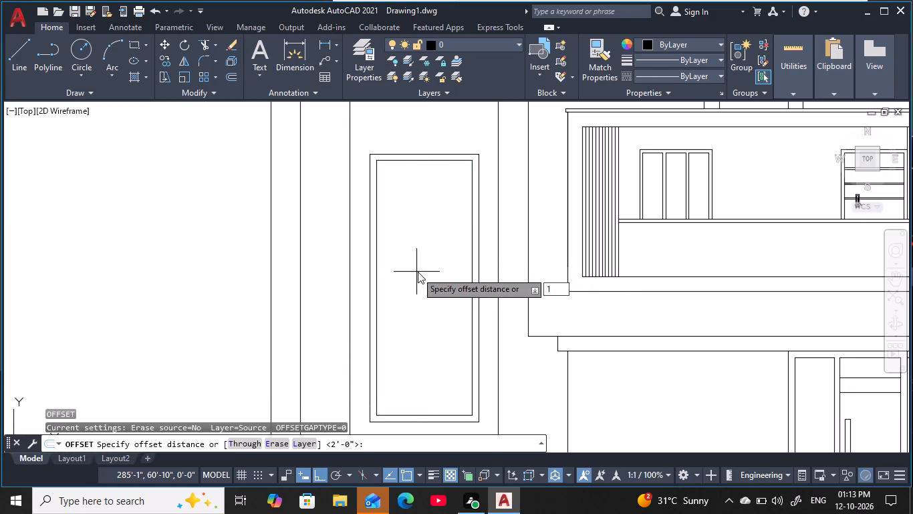
pyautogui.write("'3")
pyautogui.press('space')
pyautogui.click(374, 291)
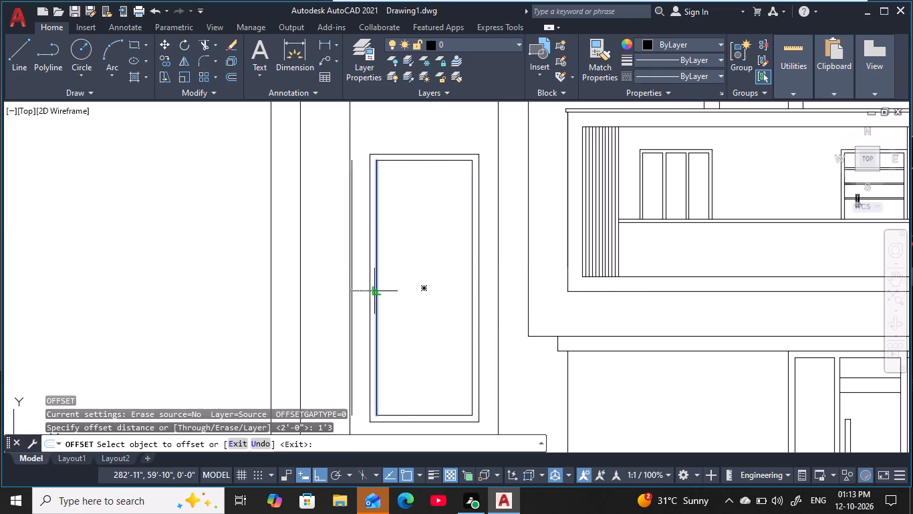
pyautogui.click(434, 290)
pyautogui.click(473, 286)
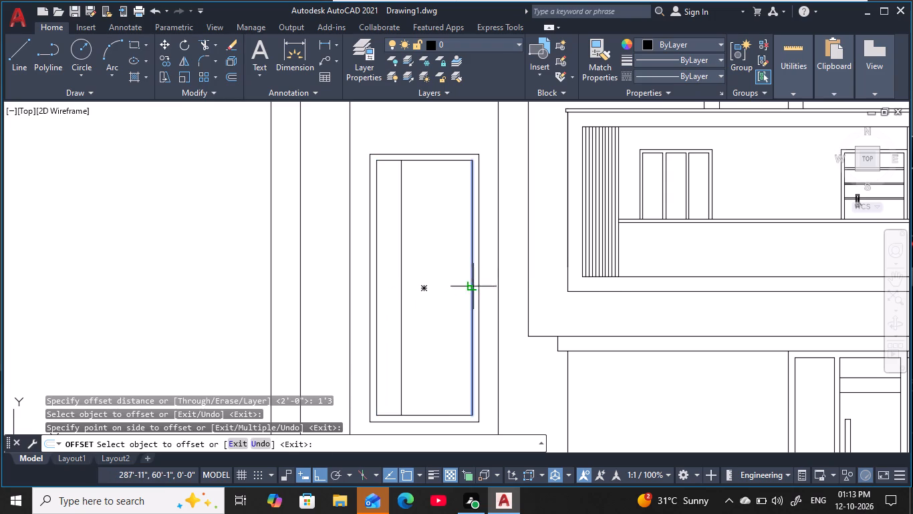
pyautogui.click(424, 308)
pyautogui.press('Escape')
pyautogui.press('Escape')
pyautogui.press('Escape')
pyautogui.press('Escape')
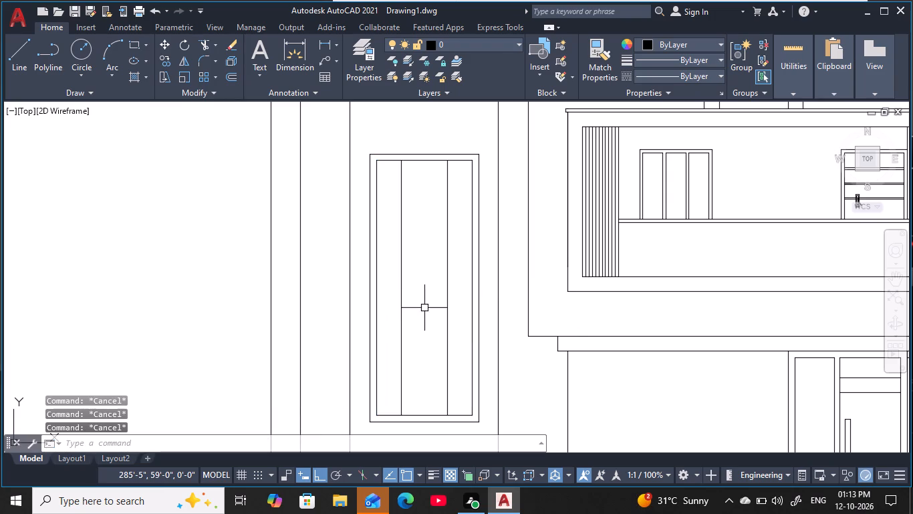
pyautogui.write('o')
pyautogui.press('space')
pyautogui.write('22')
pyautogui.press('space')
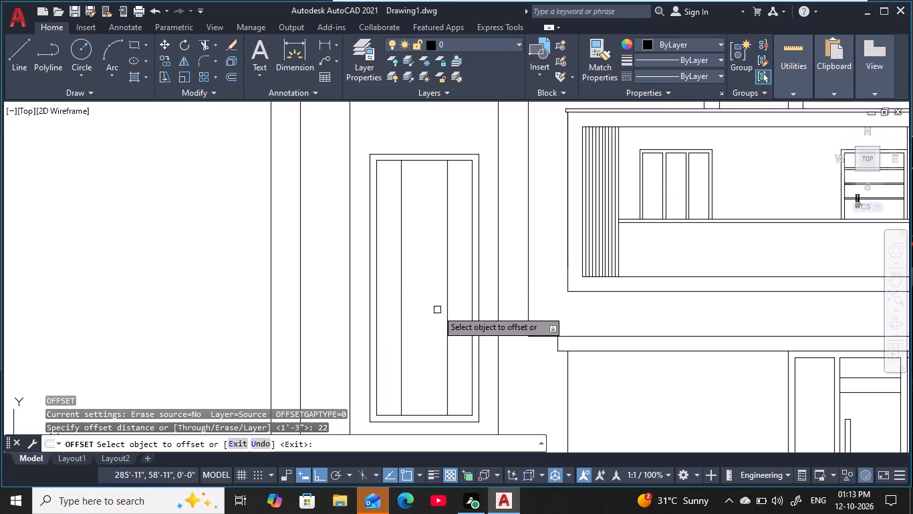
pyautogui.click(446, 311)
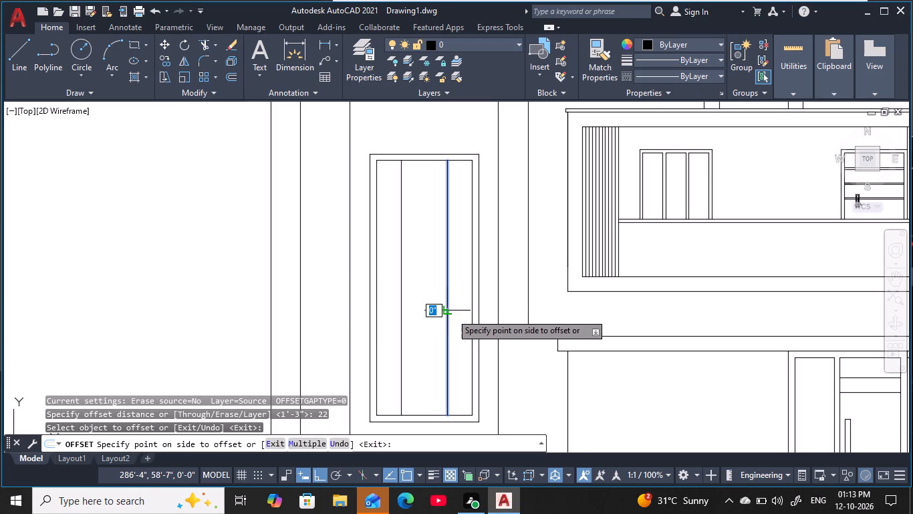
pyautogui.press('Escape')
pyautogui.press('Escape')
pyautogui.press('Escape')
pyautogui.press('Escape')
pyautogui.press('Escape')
# Offset both vertical divider lines in the tower opening 2" toward its centre.
pyautogui.write('o 2')
pyautogui.press('space')
pyautogui.click(446, 315)
pyautogui.click(426, 321)
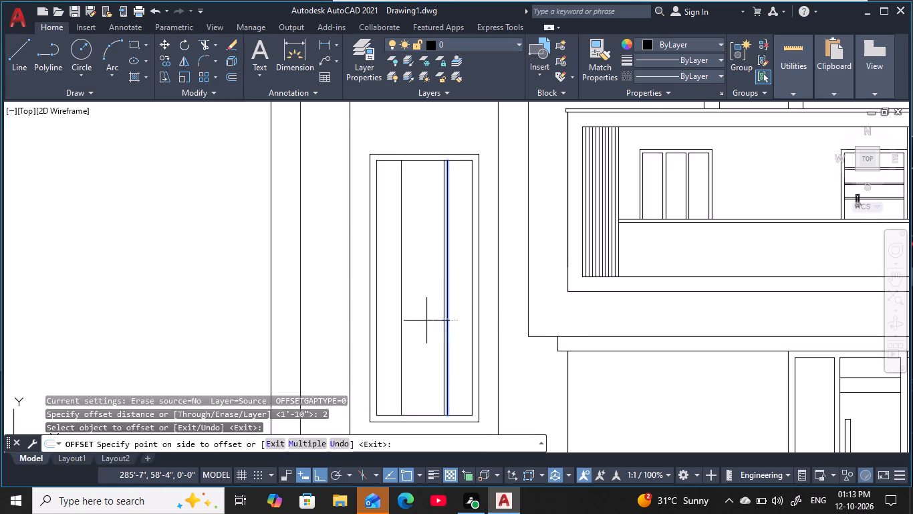
pyautogui.click(401, 327)
pyautogui.click(431, 324)
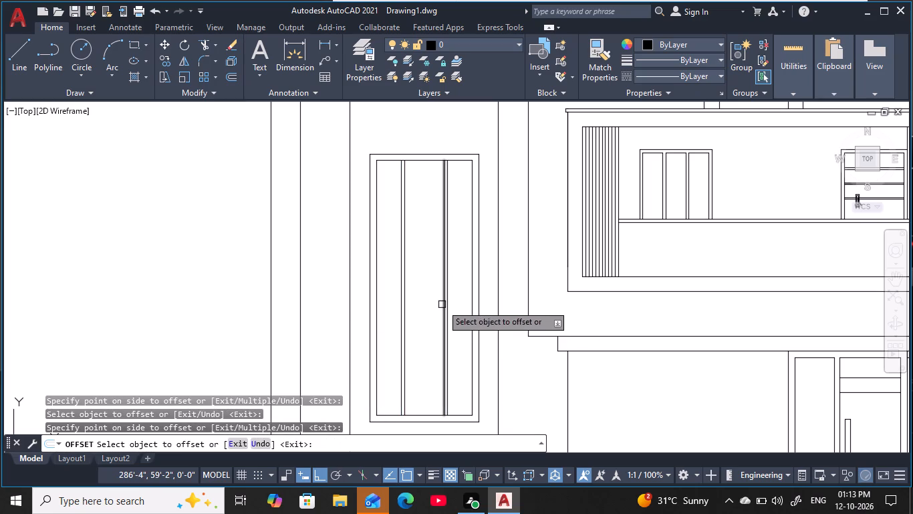
# Offset the innermost line of each vertical divider another 2" toward the opening's centre, giving three lines per divider.
pyautogui.click(442, 305)
pyautogui.click(425, 313)
pyautogui.click(404, 320)
pyautogui.click(424, 319)
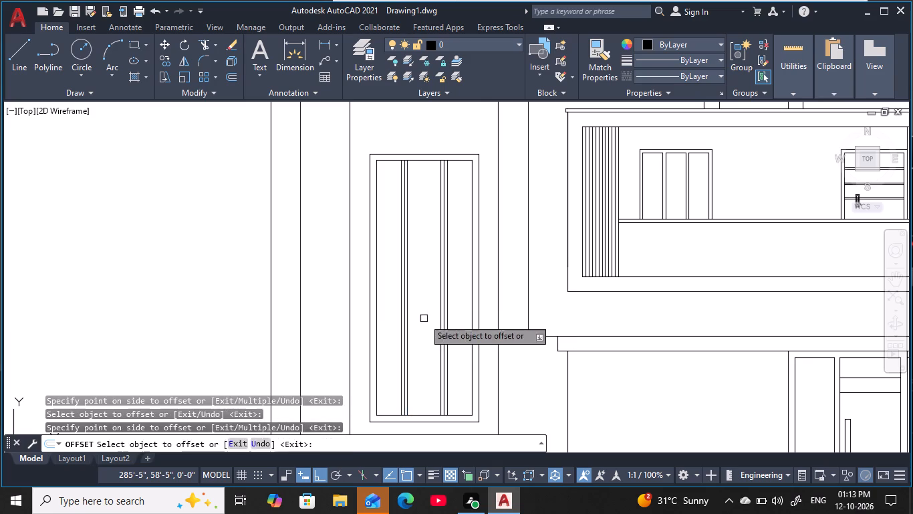
pyautogui.press('Escape')
pyautogui.press('Escape')
pyautogui.press('Escape')
pyautogui.press('Escape')
pyautogui.press('Escape')
pyautogui.press('Escape')
pyautogui.press('Escape')
pyautogui.press('Escape')
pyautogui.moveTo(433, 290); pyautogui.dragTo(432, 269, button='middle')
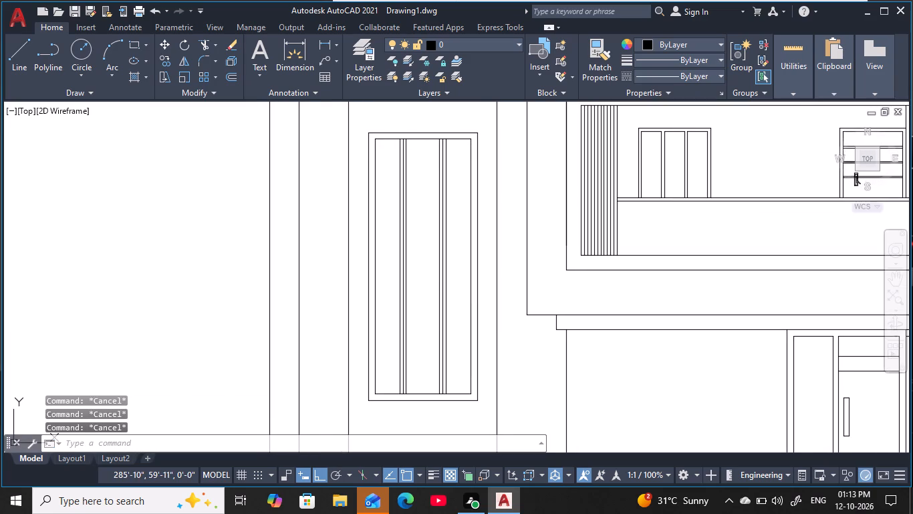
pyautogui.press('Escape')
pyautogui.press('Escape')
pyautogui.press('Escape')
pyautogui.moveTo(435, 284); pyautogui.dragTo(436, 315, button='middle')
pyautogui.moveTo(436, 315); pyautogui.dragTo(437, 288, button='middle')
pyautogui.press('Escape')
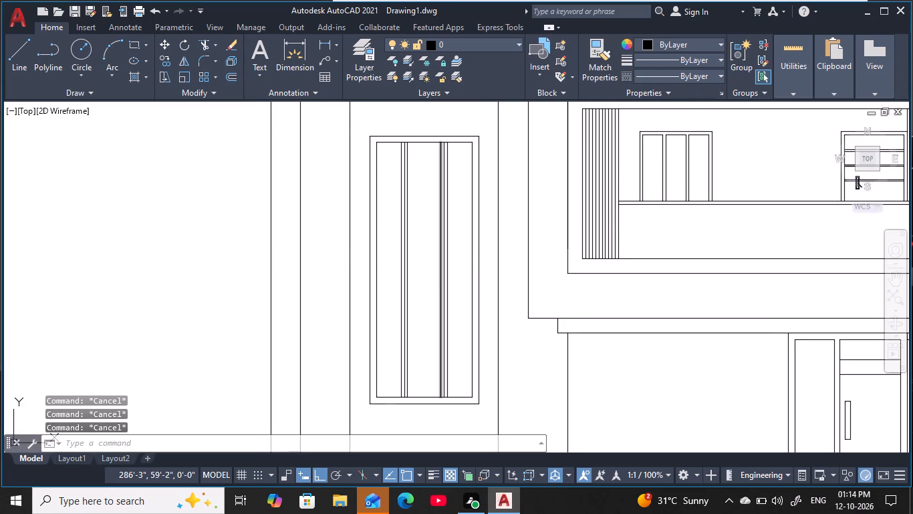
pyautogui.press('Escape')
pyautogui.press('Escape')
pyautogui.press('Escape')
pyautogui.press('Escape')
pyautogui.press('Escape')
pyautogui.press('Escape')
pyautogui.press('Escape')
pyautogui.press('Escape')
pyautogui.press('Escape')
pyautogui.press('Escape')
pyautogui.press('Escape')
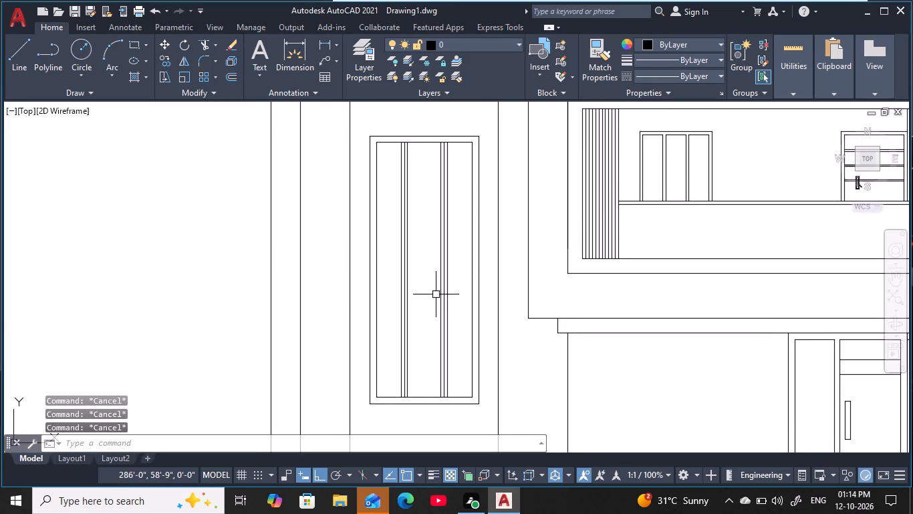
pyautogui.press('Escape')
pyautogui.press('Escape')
# Offset the top and bottom inner edges of the tower opening 3' inward to form two horizontal dividers.
pyautogui.write('o')
pyautogui.press('space')
pyautogui.press('3')
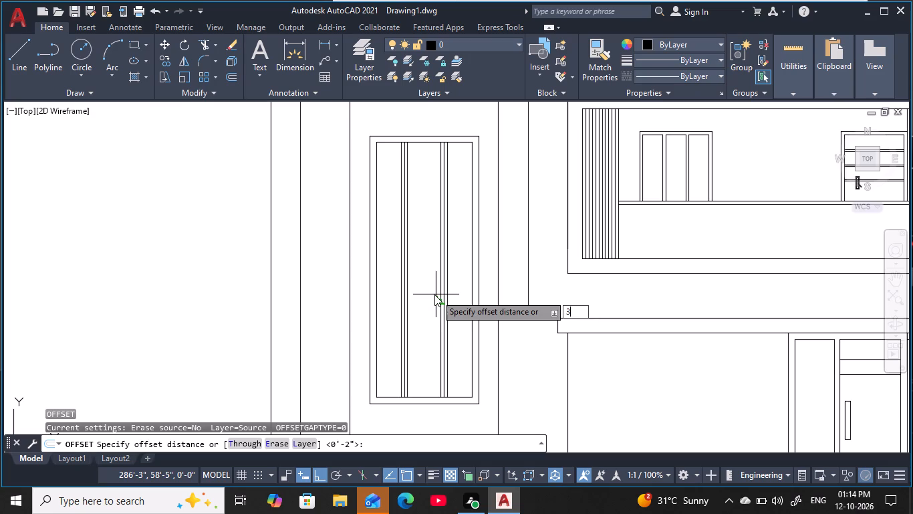
pyautogui.write("'")
pyautogui.press('space')
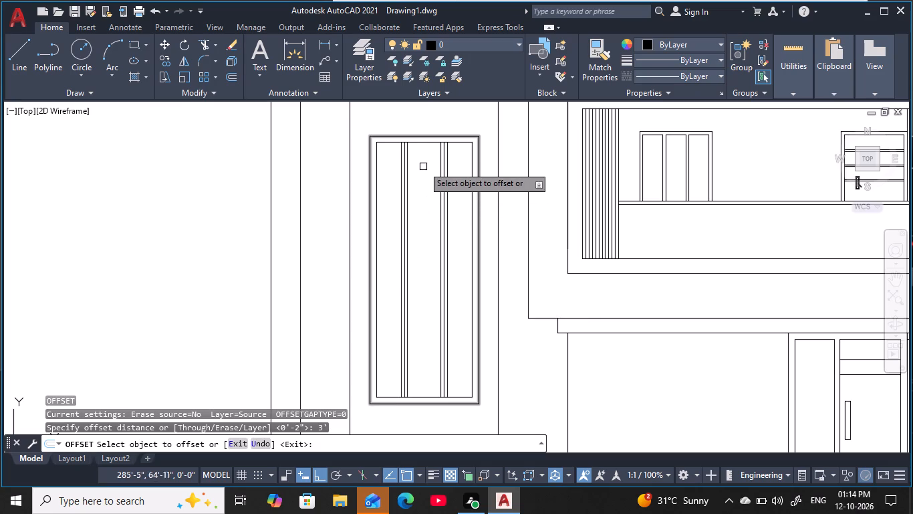
pyautogui.click(420, 141)
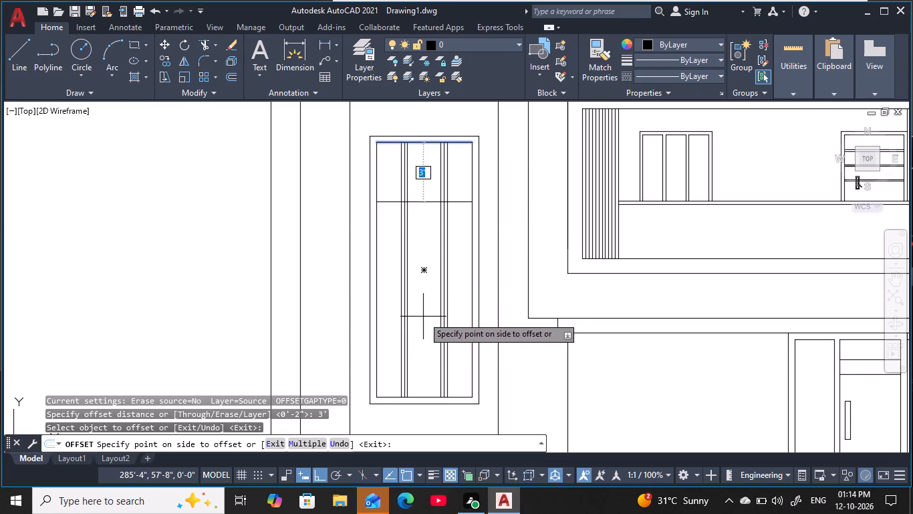
pyautogui.click(426, 321)
pyautogui.click(428, 399)
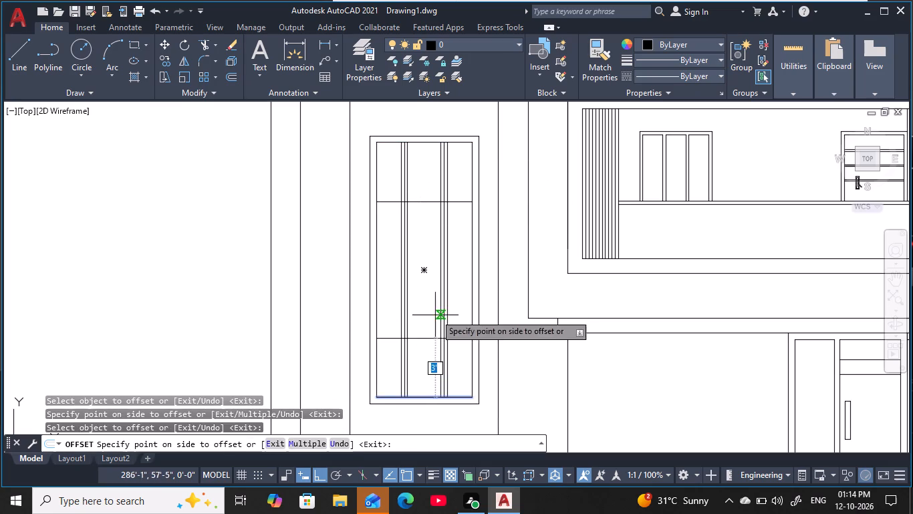
pyautogui.click(429, 296)
pyautogui.press('Escape')
pyautogui.press('Escape')
pyautogui.press('Escape')
pyautogui.press('Escape')
pyautogui.press('Escape')
pyautogui.press('Escape')
pyautogui.press('Escape')
pyautogui.press('Escape')
pyautogui.press('Escape')
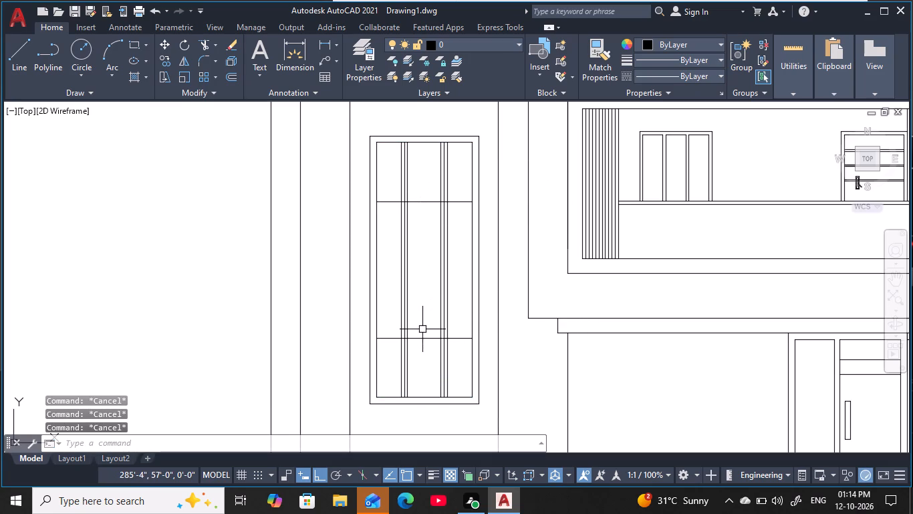
# Offset the upper and lower horizontal divider lines in the tower opening 2" toward its centre.
pyautogui.press('Escape')
pyautogui.write('o')
pyautogui.press('space')
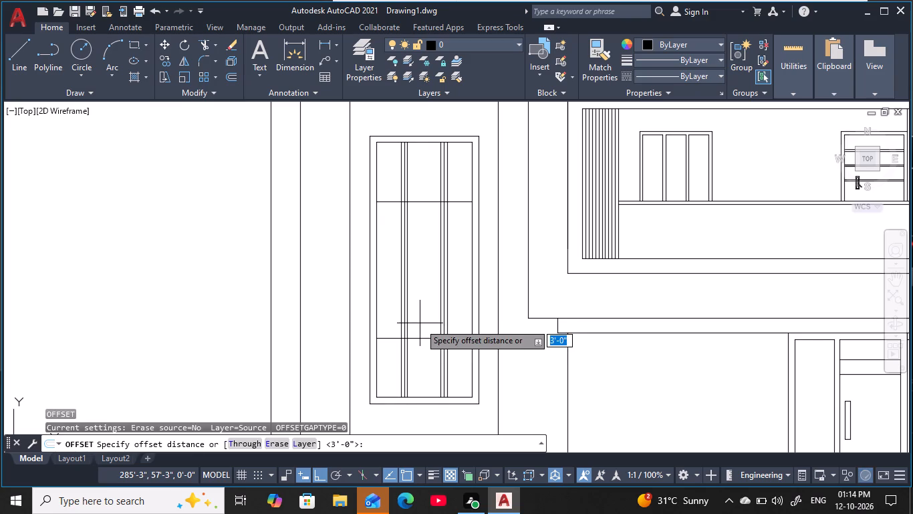
pyautogui.write('2')
pyautogui.press('space')
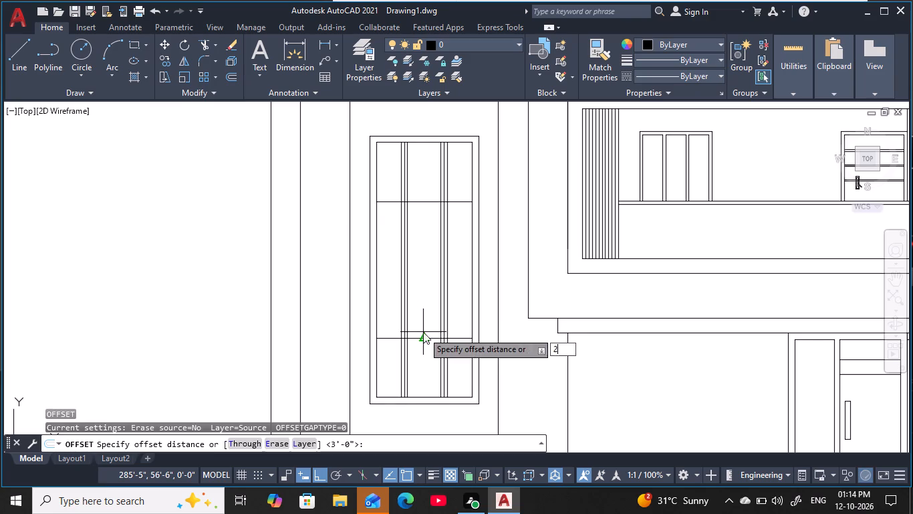
pyautogui.click(427, 341)
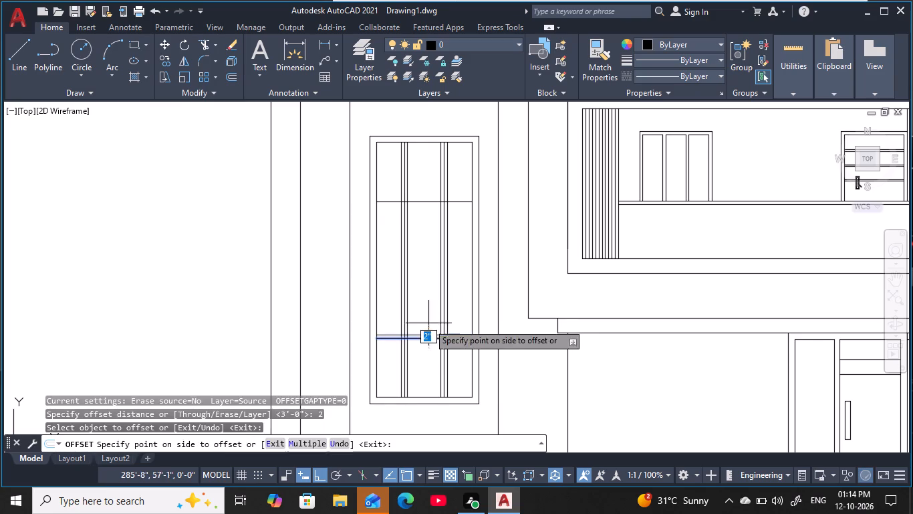
pyautogui.click(427, 323)
pyautogui.click(431, 201)
pyautogui.click(434, 278)
pyautogui.press('Escape')
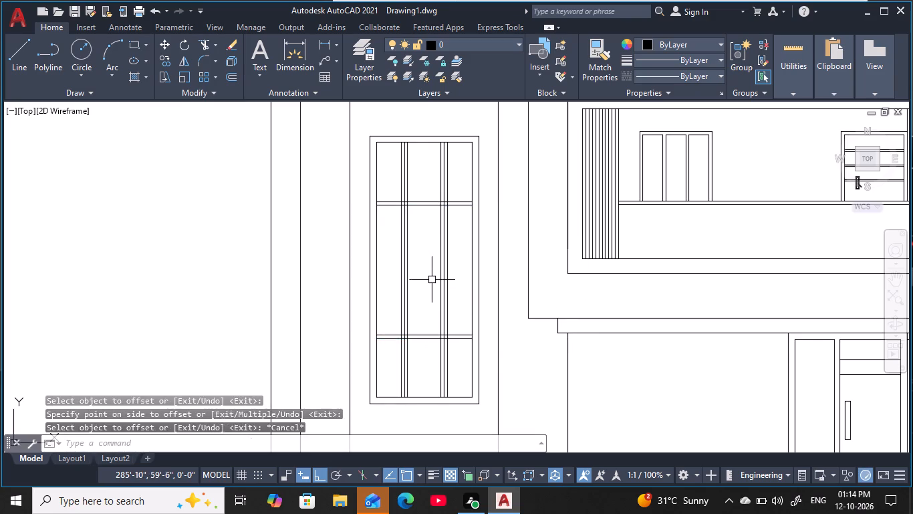
pyautogui.press('Escape')
pyautogui.press('Escape')
pyautogui.press('Escape')
pyautogui.press('Escape')
pyautogui.press('Escape')
pyautogui.press('Escape')
pyautogui.press('Escape')
pyautogui.press('Escape')
pyautogui.moveTo(431, 253); pyautogui.dragTo(428, 269, button='middle')
pyautogui.press('Escape')
pyautogui.press('Escape')
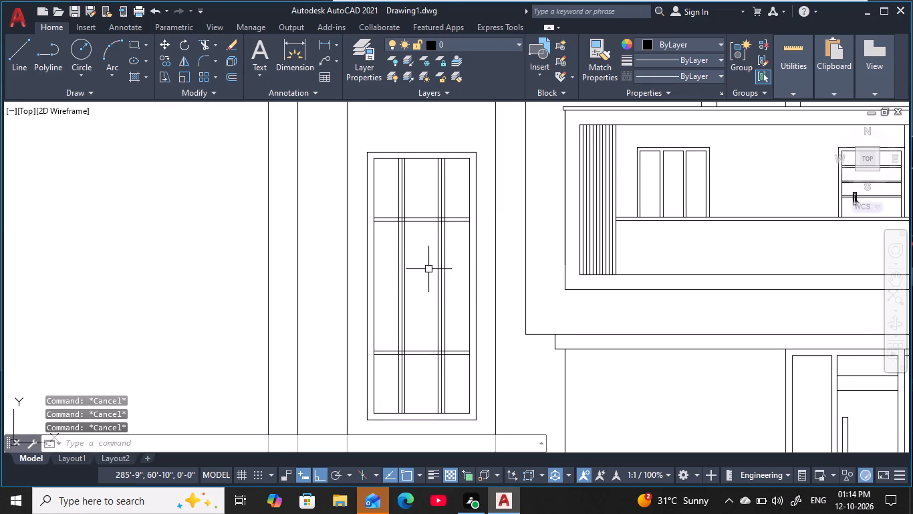
pyautogui.press('Escape')
pyautogui.press('Escape')
pyautogui.press('Escape')
pyautogui.press('Escape')
# Offset the inner line of each horizontal divider another 4" toward the centre of the tower opening.
pyautogui.write('o 4')
pyautogui.press('space')
pyautogui.click(424, 222)
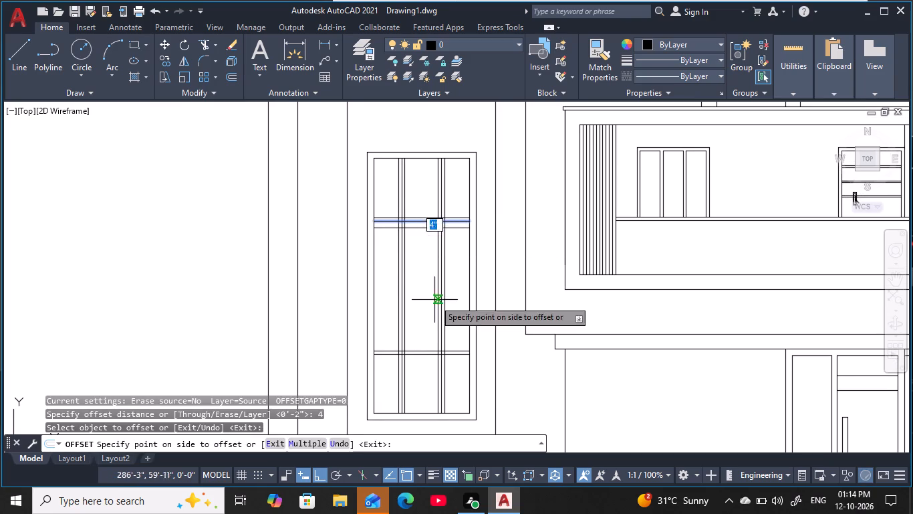
pyautogui.click(434, 301)
pyautogui.click(436, 351)
pyautogui.click(425, 320)
pyautogui.press('Escape')
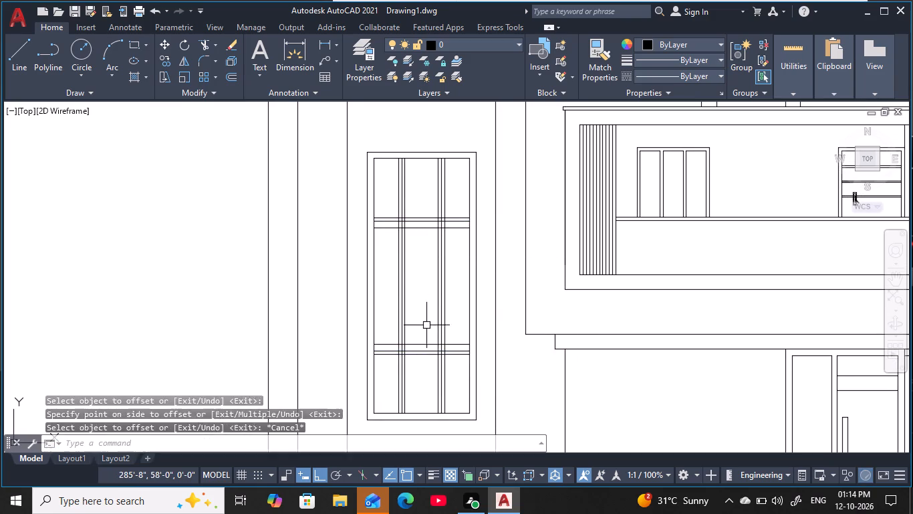
pyautogui.press('Escape')
pyautogui.press('Escape')
pyautogui.press('Escape')
pyautogui.press('Escape')
pyautogui.press('Escape')
pyautogui.press('Escape')
pyautogui.press('Escape')
pyautogui.press('Escape')
pyautogui.press('Escape')
pyautogui.press('Escape')
pyautogui.press('Escape')
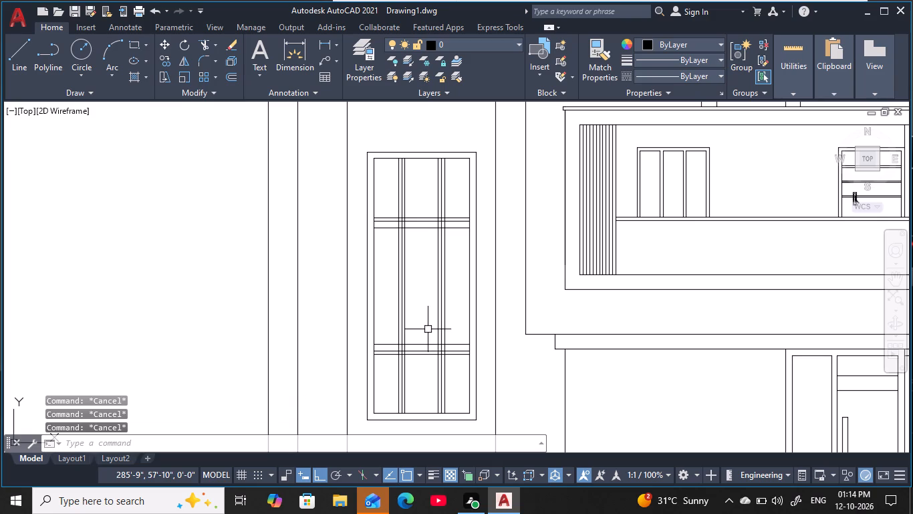
pyautogui.press('Escape')
pyautogui.press('Escape')
pyautogui.press('Escape')
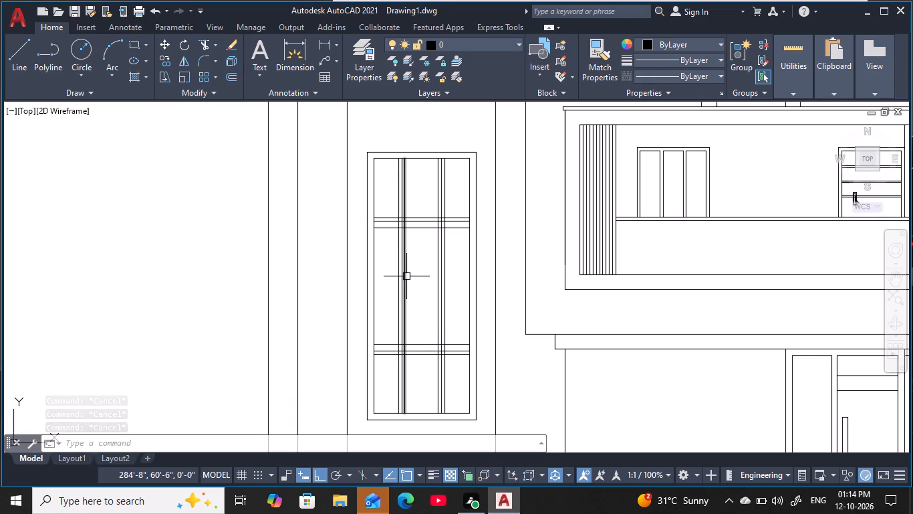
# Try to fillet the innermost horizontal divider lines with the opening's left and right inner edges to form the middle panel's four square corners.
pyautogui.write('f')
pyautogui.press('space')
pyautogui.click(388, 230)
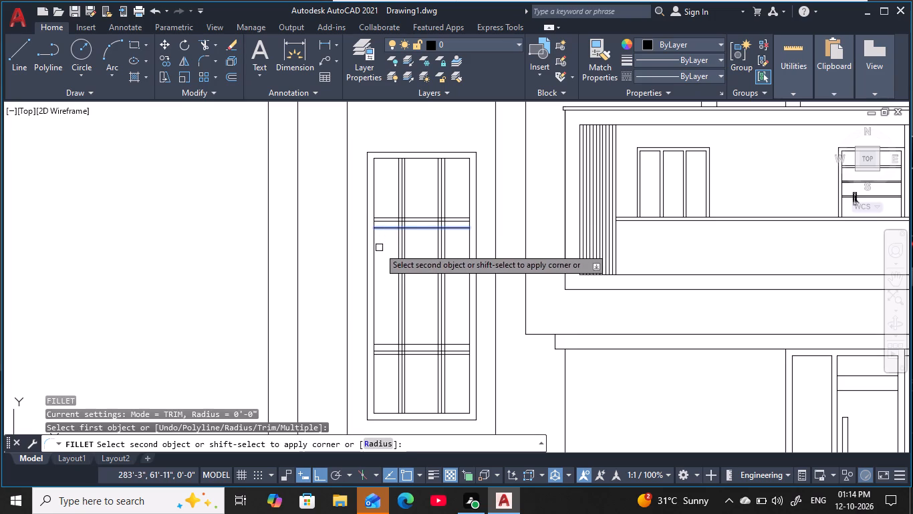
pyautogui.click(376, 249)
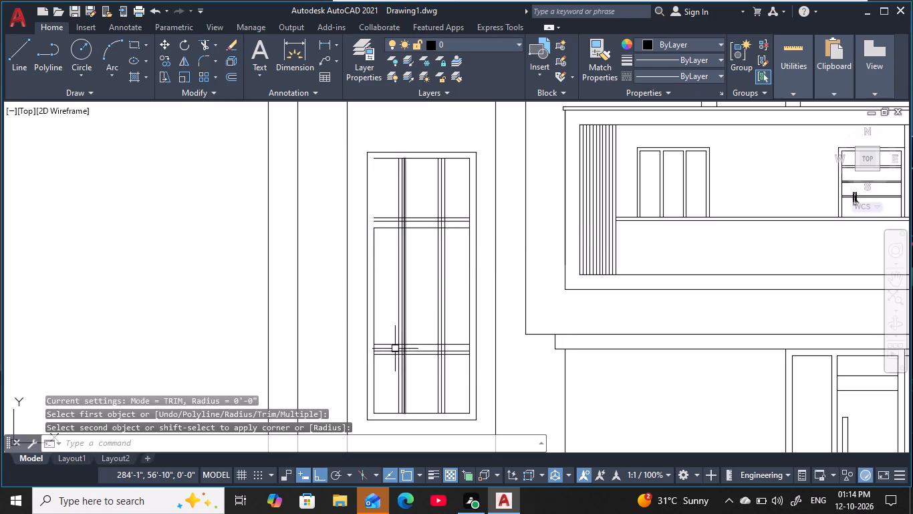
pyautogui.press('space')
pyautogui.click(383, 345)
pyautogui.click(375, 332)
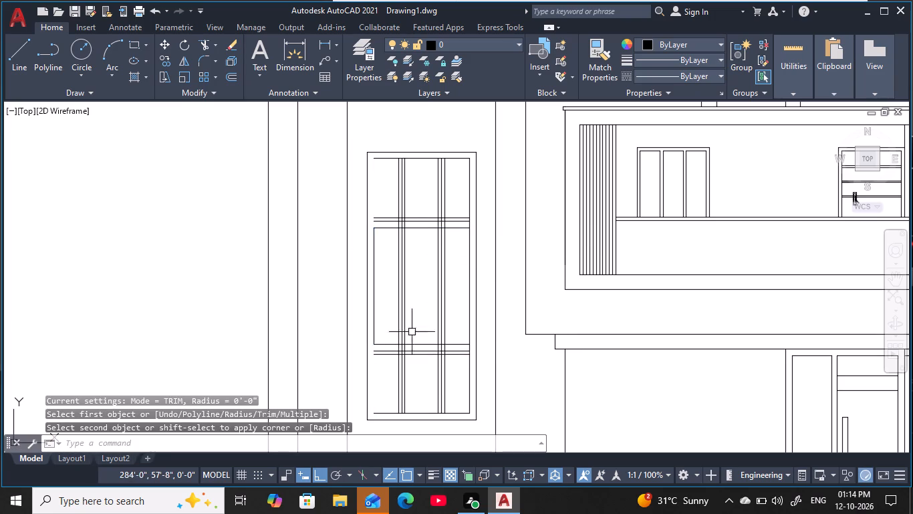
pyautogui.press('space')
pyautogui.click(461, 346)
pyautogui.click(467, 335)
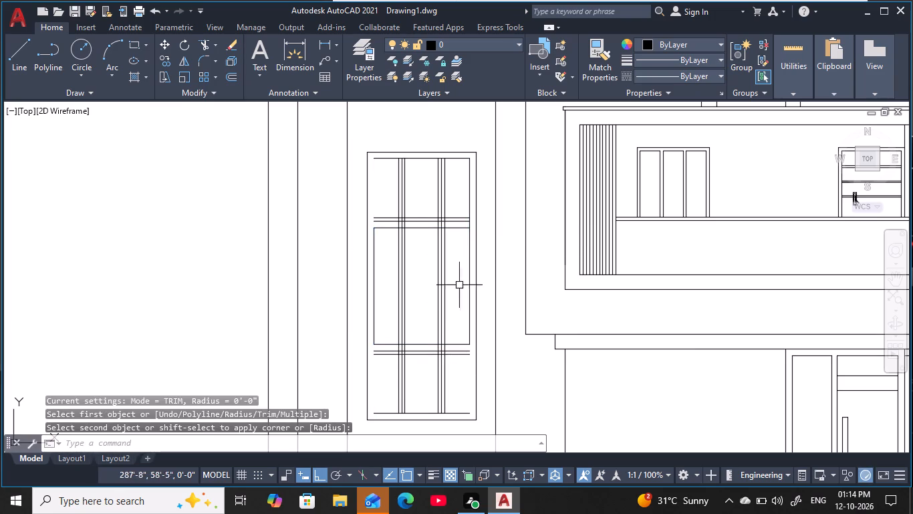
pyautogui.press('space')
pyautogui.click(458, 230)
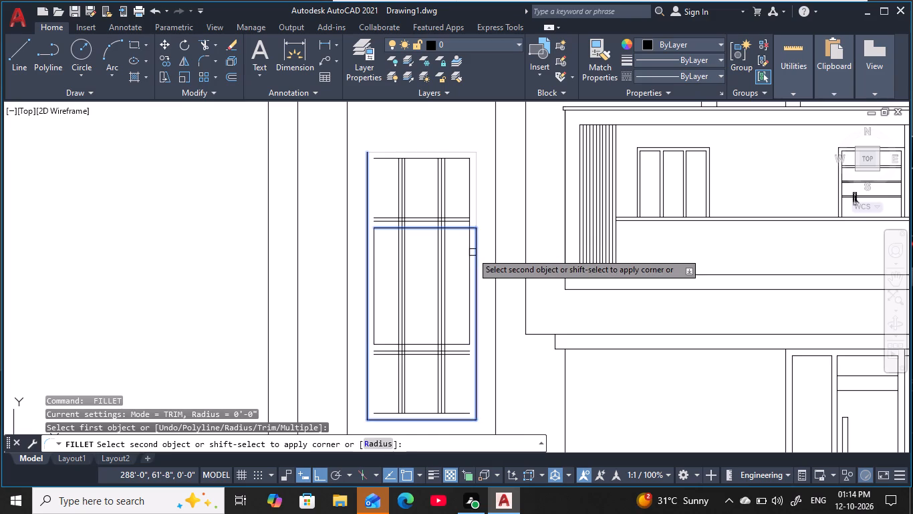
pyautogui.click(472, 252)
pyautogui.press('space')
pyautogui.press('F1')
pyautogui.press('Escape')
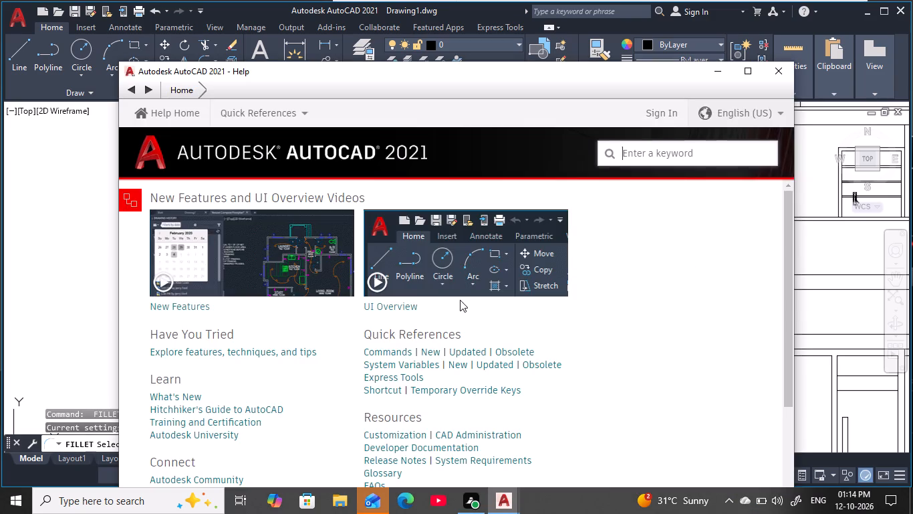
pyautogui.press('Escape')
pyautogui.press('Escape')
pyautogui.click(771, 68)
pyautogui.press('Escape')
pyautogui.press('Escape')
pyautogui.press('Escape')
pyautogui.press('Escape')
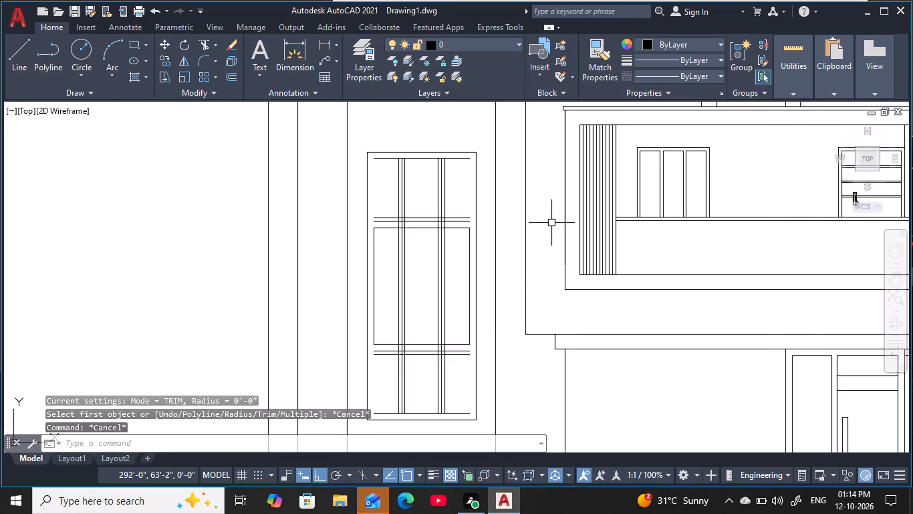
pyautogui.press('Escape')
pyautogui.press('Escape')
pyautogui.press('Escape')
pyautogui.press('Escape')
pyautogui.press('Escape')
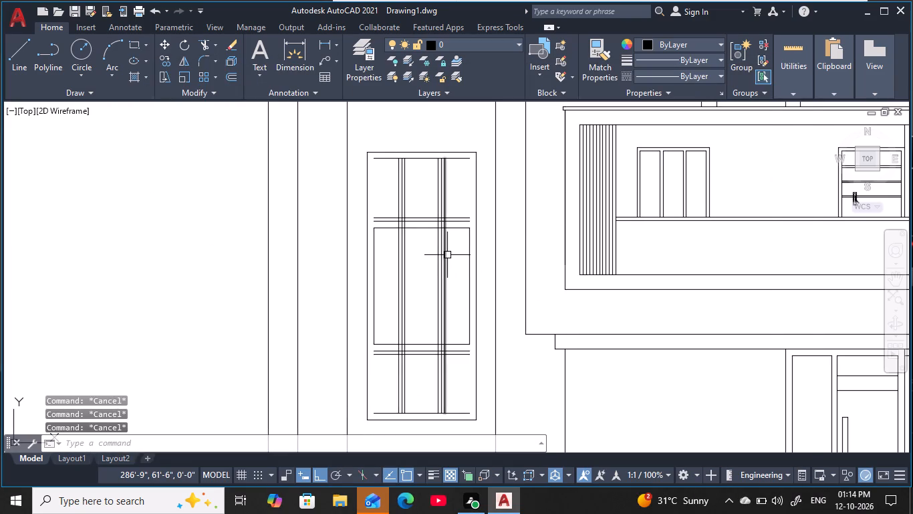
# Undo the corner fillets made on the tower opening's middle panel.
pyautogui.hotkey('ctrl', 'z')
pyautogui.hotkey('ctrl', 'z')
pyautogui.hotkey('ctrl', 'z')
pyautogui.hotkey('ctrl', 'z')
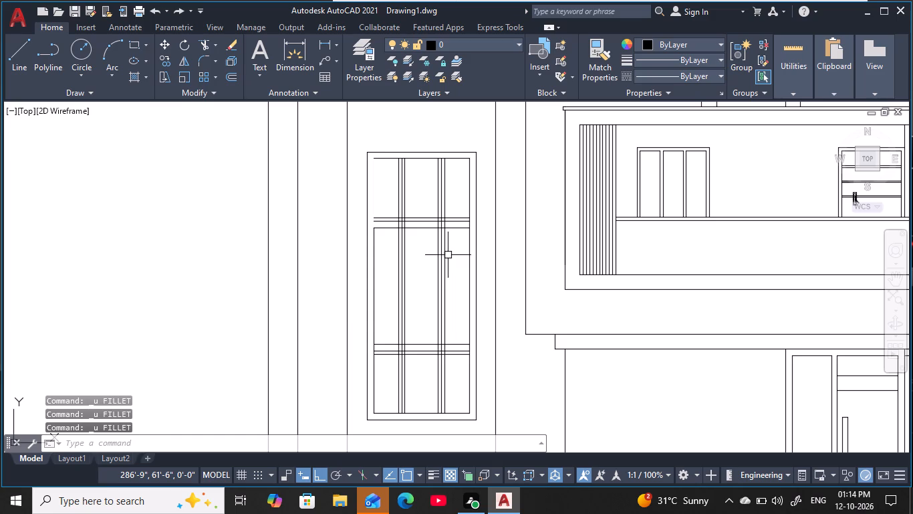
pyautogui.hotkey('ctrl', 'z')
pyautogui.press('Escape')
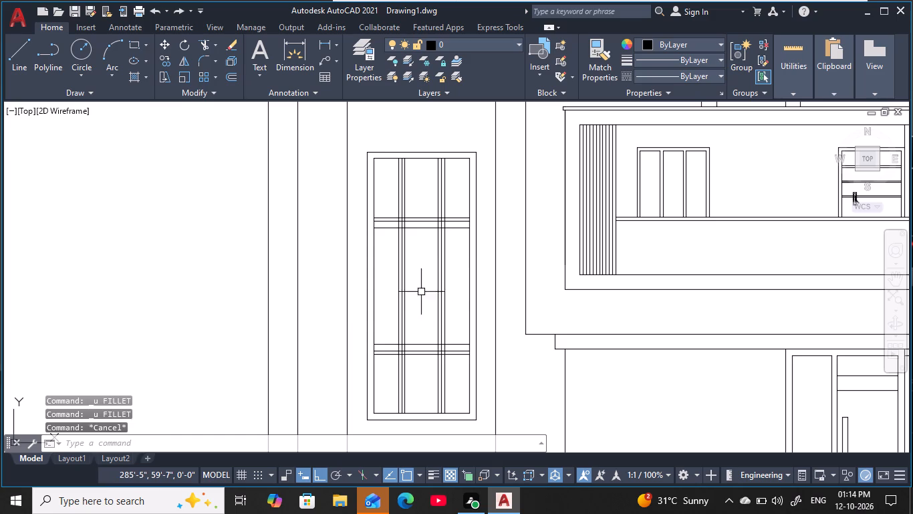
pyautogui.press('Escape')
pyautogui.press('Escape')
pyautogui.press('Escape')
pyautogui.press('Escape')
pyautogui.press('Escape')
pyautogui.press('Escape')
# Trim the side inner edges and the vertical divider lines out of the 4" gap in the upper horizontal divider.
pyautogui.press('r')
pyautogui.press('Escape')
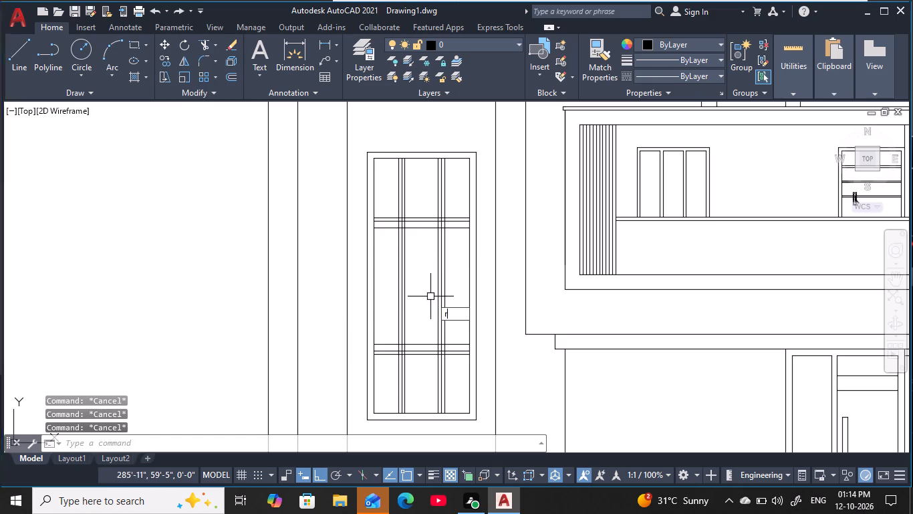
pyautogui.press('Escape')
pyautogui.write('tr')
pyautogui.press('space')
pyautogui.scroll(1, 384, 234)
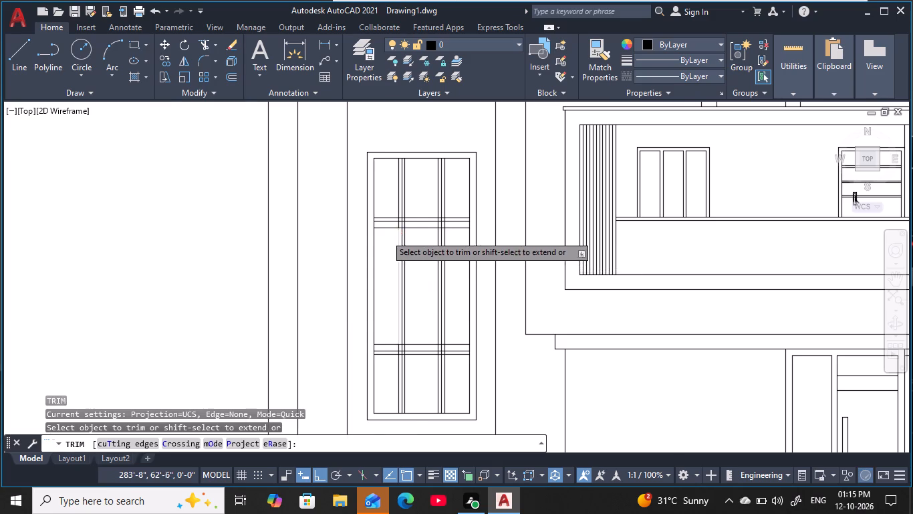
pyautogui.scroll(2, 381, 233)
pyautogui.click(372, 214)
pyautogui.click(354, 213)
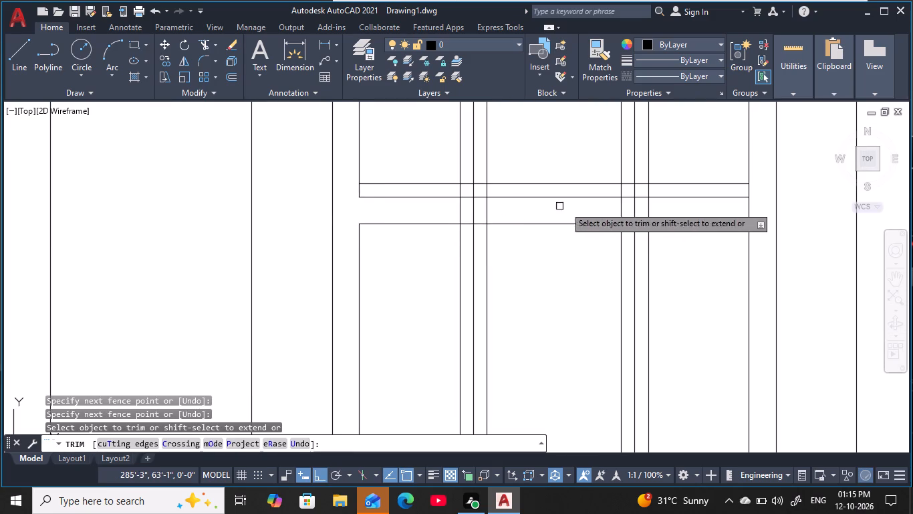
pyautogui.click(767, 211)
pyautogui.click(733, 214)
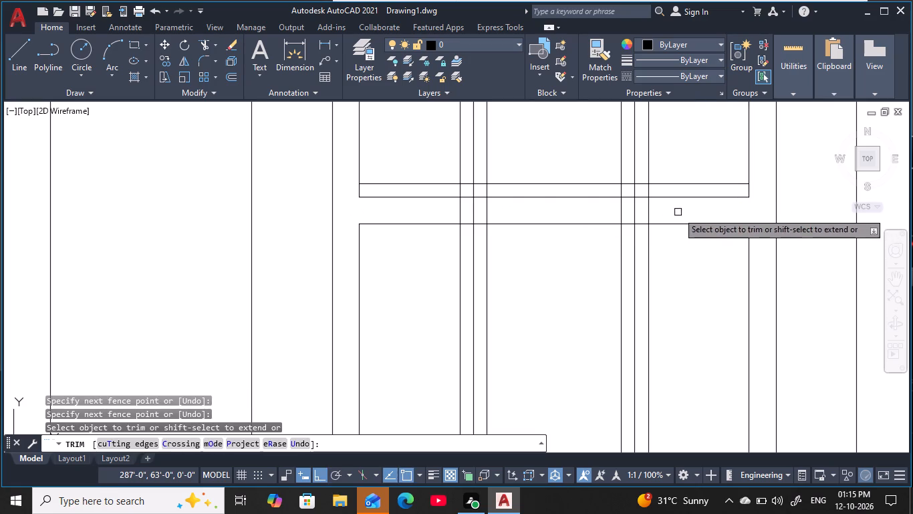
pyautogui.click(678, 212)
pyautogui.click(431, 206)
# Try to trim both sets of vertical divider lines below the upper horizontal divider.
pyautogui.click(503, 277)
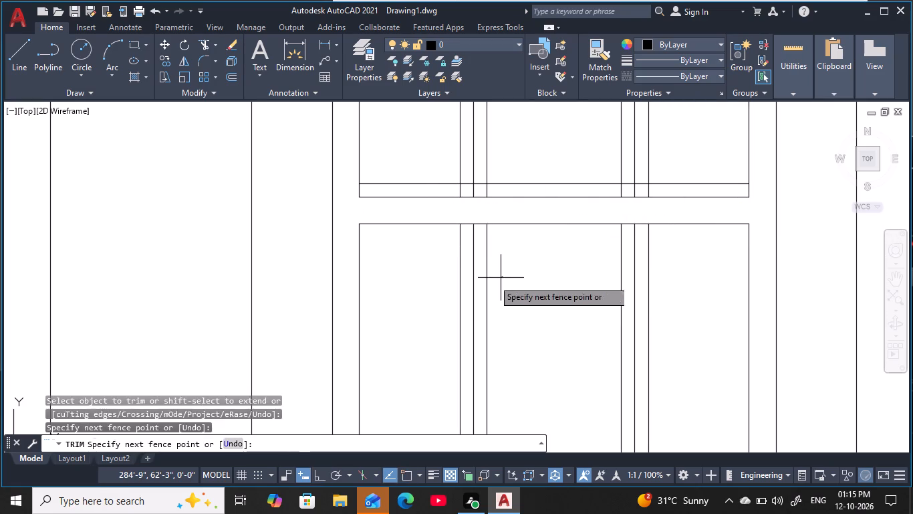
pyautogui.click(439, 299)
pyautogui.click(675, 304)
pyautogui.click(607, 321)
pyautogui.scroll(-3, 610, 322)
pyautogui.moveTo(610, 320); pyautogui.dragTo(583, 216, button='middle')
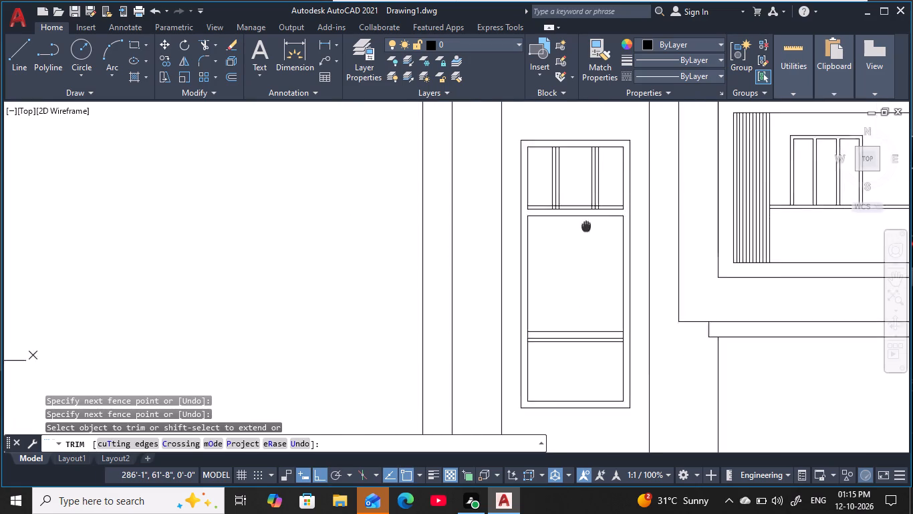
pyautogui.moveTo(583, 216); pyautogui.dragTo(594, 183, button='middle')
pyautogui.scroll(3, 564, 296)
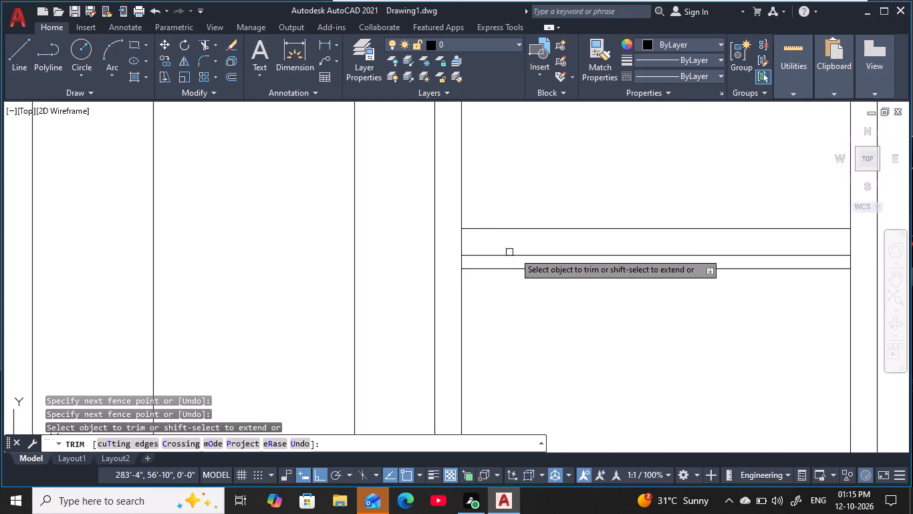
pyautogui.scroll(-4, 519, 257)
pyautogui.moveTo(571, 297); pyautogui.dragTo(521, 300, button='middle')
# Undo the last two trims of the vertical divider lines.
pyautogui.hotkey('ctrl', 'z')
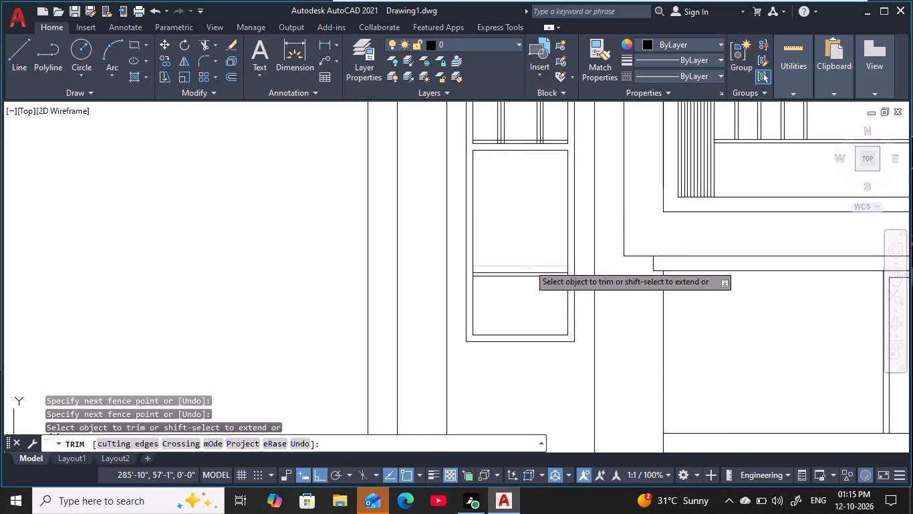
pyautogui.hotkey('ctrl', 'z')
# Trim both sets of vertical divider lines out of the 4" gap in the lower horizontal divider.
pyautogui.scroll(-5, 527, 301)
pyautogui.moveTo(527, 301); pyautogui.dragTo(529, 275, button='middle')
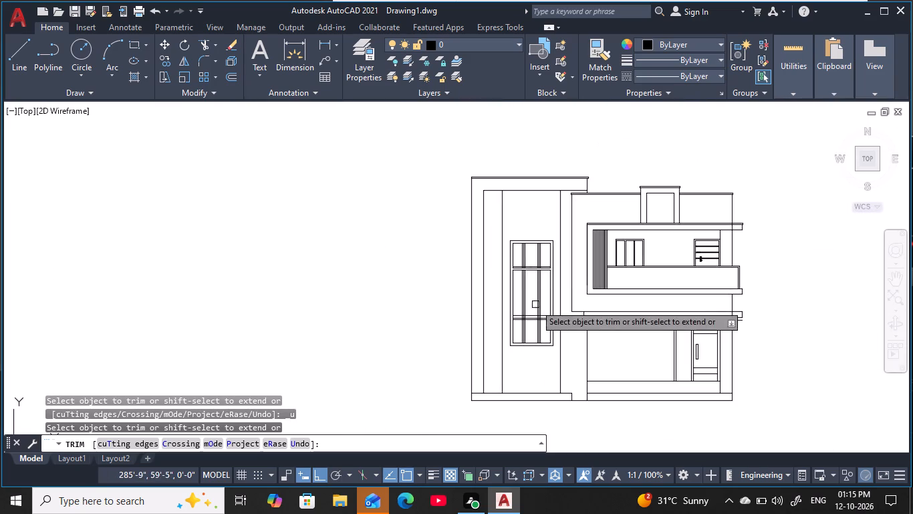
pyautogui.scroll(4, 537, 315)
pyautogui.moveTo(537, 315); pyautogui.dragTo(555, 242, button='middle')
pyautogui.scroll(2, 591, 280)
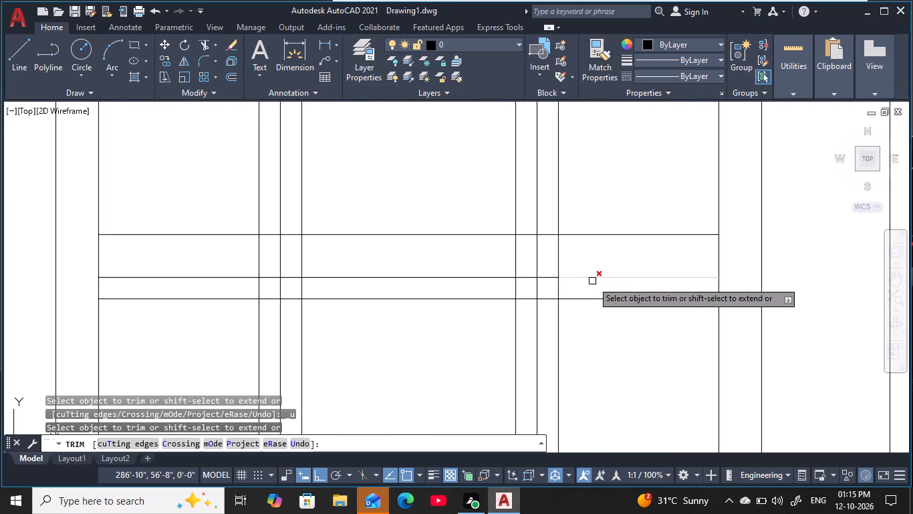
pyautogui.click(592, 249)
pyautogui.click(226, 257)
# Trim the opening's left and right inner edges out of the 4" gap in the lower horizontal divider.
pyautogui.scroll(-2, 306, 275)
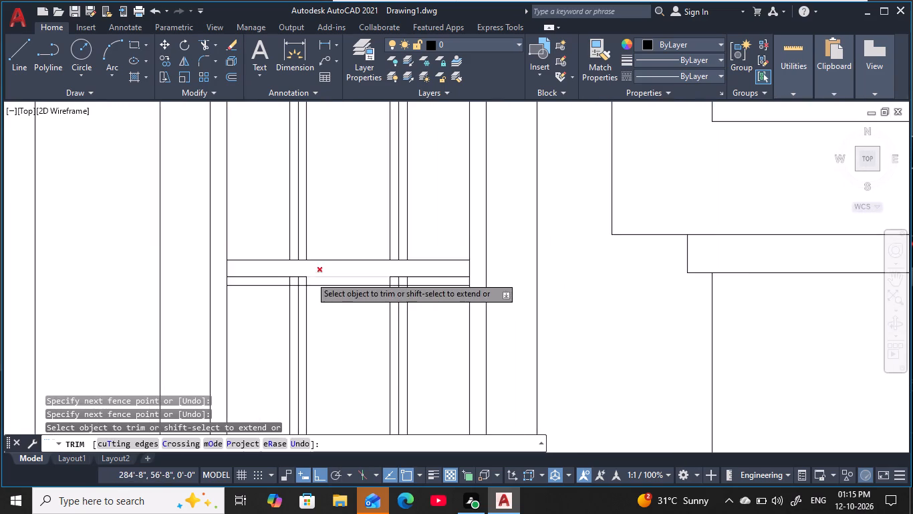
pyautogui.moveTo(340, 273); pyautogui.dragTo(421, 276, button='middle')
pyautogui.scroll(3, 306, 275)
pyautogui.click(336, 274)
pyautogui.click(287, 273)
pyautogui.scroll(-1, 410, 280)
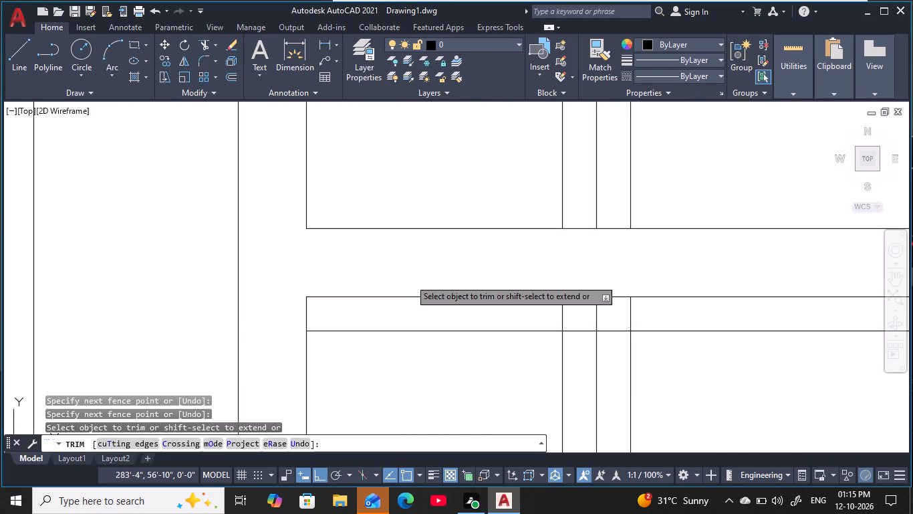
pyautogui.scroll(-2, 410, 280)
pyautogui.moveTo(410, 280); pyautogui.dragTo(261, 284, button='middle')
pyautogui.scroll(-1, 261, 284)
pyautogui.scroll(4, 405, 282)
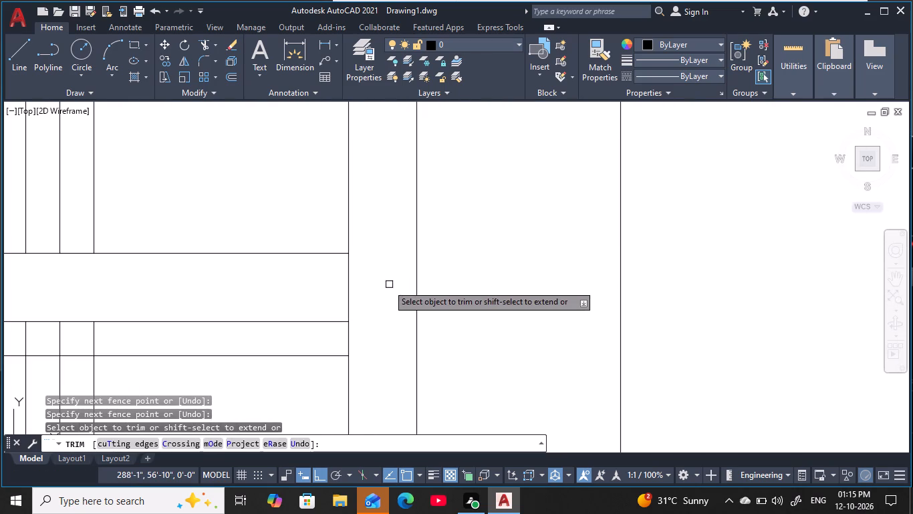
pyautogui.moveTo(388, 284); pyautogui.dragTo(378, 286)
pyautogui.click(307, 284)
pyautogui.scroll(-3, 307, 284)
pyautogui.moveTo(309, 285); pyautogui.dragTo(480, 266, button='middle')
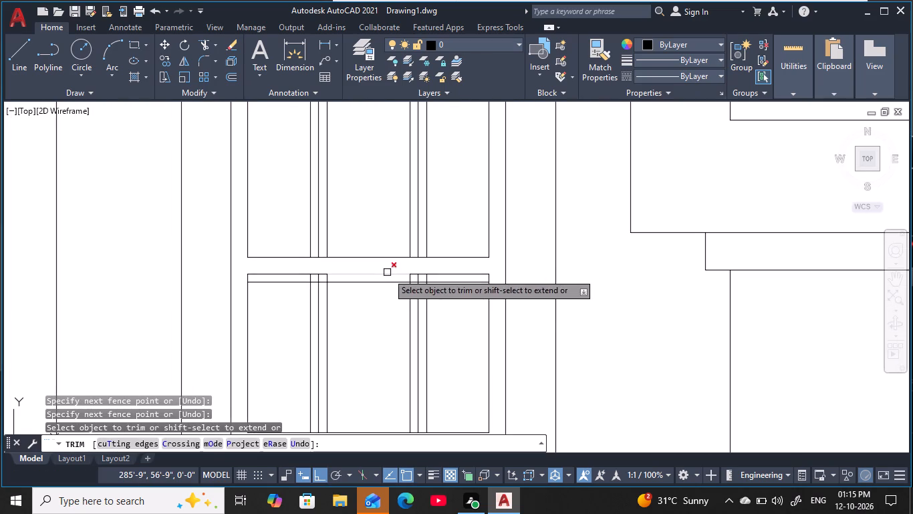
pyautogui.click(449, 341)
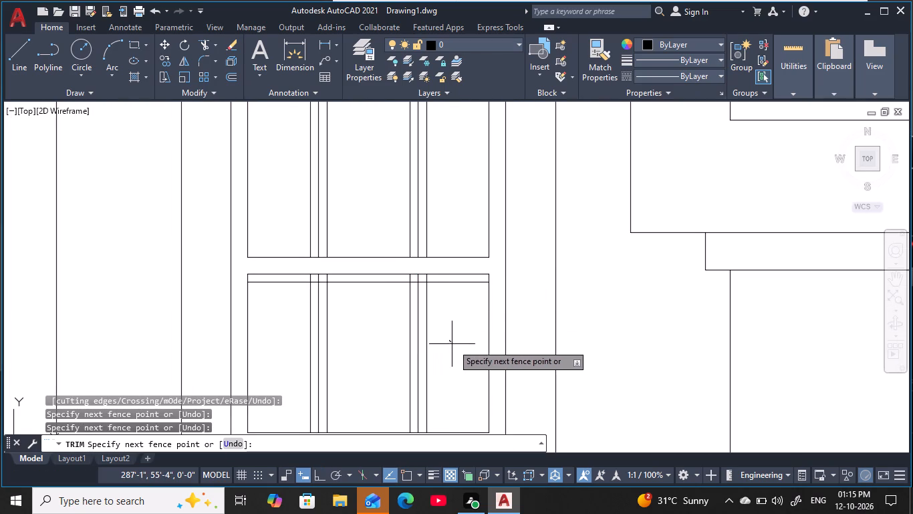
pyautogui.press('Escape')
pyautogui.press('Escape')
pyautogui.press('Escape')
pyautogui.press('Escape')
# Erase both sets of vertical divider lines from the middle panel of the tall tower window.
pyautogui.click(471, 230)
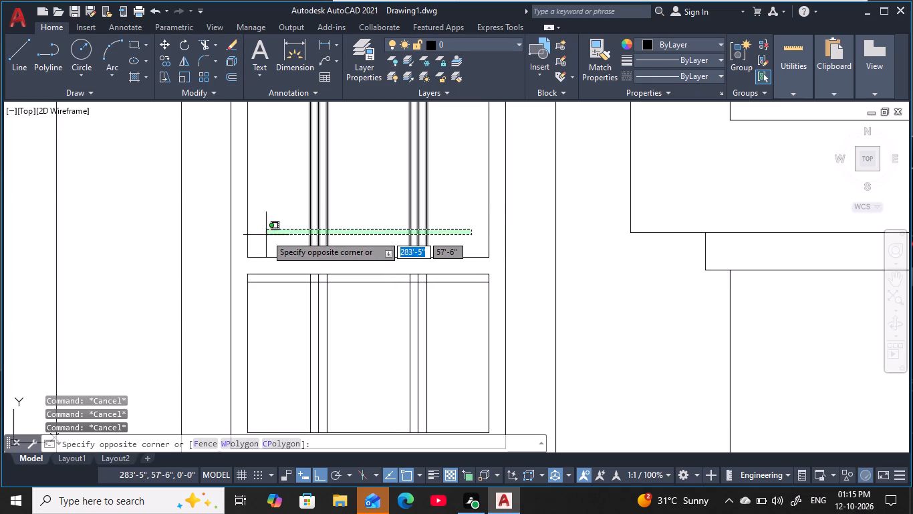
pyautogui.scroll(-2, 319, 228)
pyautogui.moveTo(328, 232); pyautogui.dragTo(339, 259, button='middle')
pyautogui.scroll(-1, 336, 250)
pyautogui.click(317, 252)
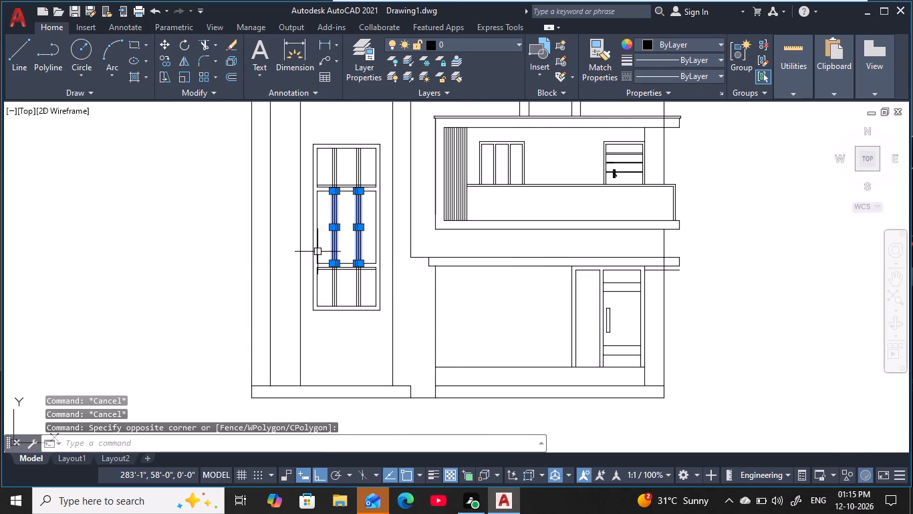
pyautogui.write('e')
pyautogui.press('space')
# Trim both sets of vertical divider lines out of the narrow strip along the bottom of the upper window panel.
pyautogui.moveTo(362, 230); pyautogui.dragTo(378, 252, button='middle')
pyautogui.scroll(3, 378, 239)
pyautogui.moveTo(377, 229); pyautogui.dragTo(416, 345, button='middle')
pyautogui.press('Escape')
pyautogui.scroll(2, 376, 258)
pyautogui.press('Escape')
pyautogui.moveTo(376, 257); pyautogui.dragTo(428, 327, button='middle')
pyautogui.press('Escape')
pyautogui.press('Escape')
pyautogui.scroll(1, 423, 321)
pyautogui.press('Escape')
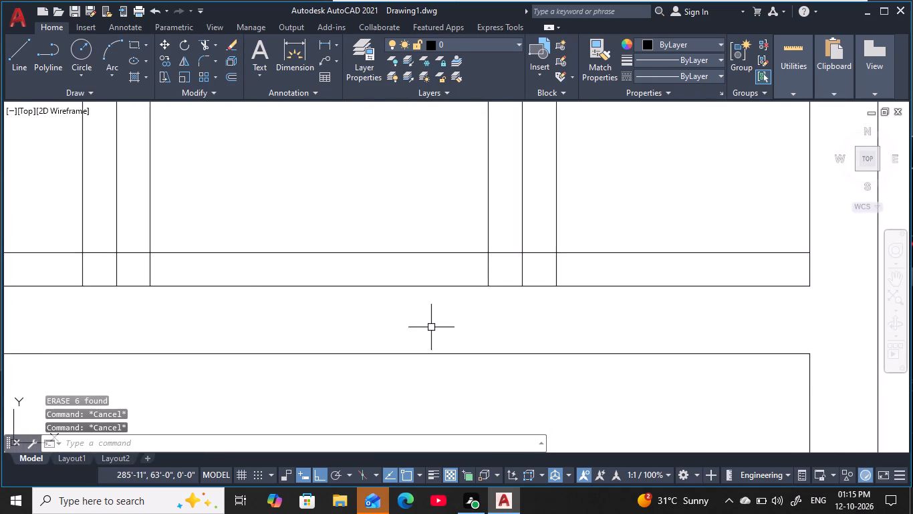
pyautogui.write('re')
pyautogui.press('Escape')
pyautogui.press('Escape')
pyautogui.press('Escape')
pyautogui.press('Escape')
pyautogui.write('tr')
pyautogui.press('space')
pyautogui.moveTo(579, 272); pyautogui.dragTo(556, 272)
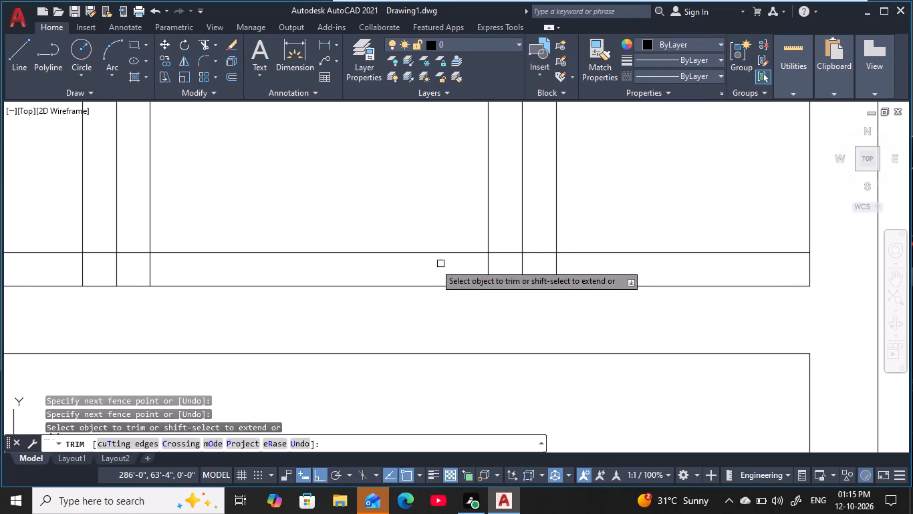
pyautogui.click(434, 264)
pyautogui.click(593, 273)
pyautogui.moveTo(156, 290); pyautogui.dragTo(446, 310, button='middle')
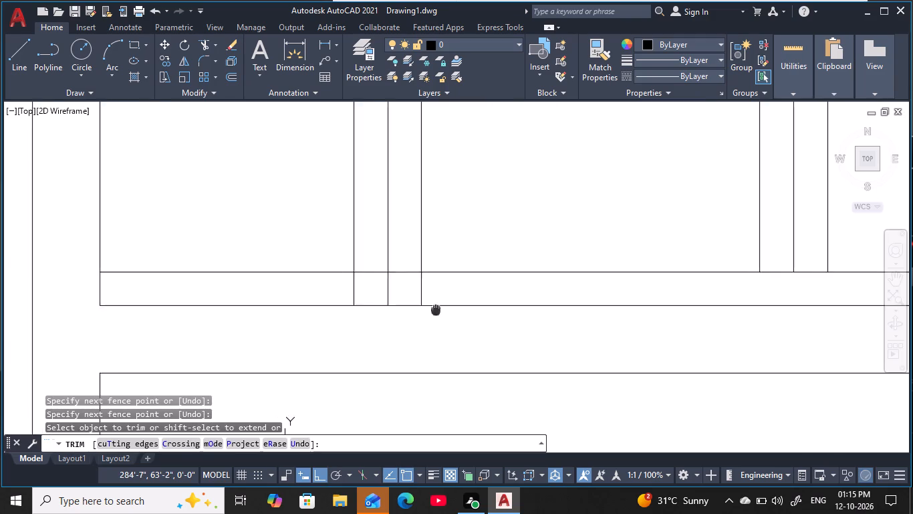
pyautogui.click(459, 294)
pyautogui.click(332, 293)
# Trim both sets of vertical divider lines out of the narrow strip along the top of the lower window panel.
pyautogui.scroll(-4, 387, 276)
pyautogui.moveTo(392, 298); pyautogui.dragTo(397, 334, button='middle')
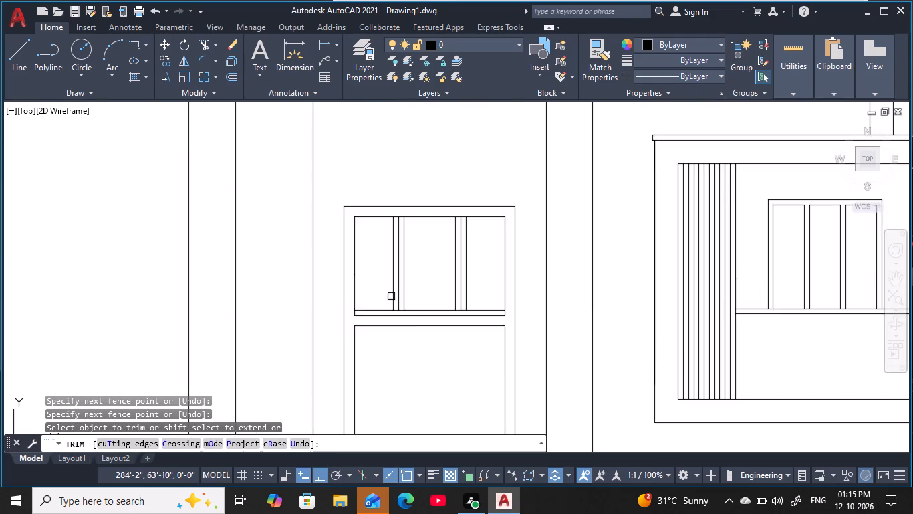
pyautogui.scroll(-1, 425, 296)
pyautogui.moveTo(453, 383); pyautogui.dragTo(465, 182, button='middle')
pyautogui.scroll(2, 461, 241)
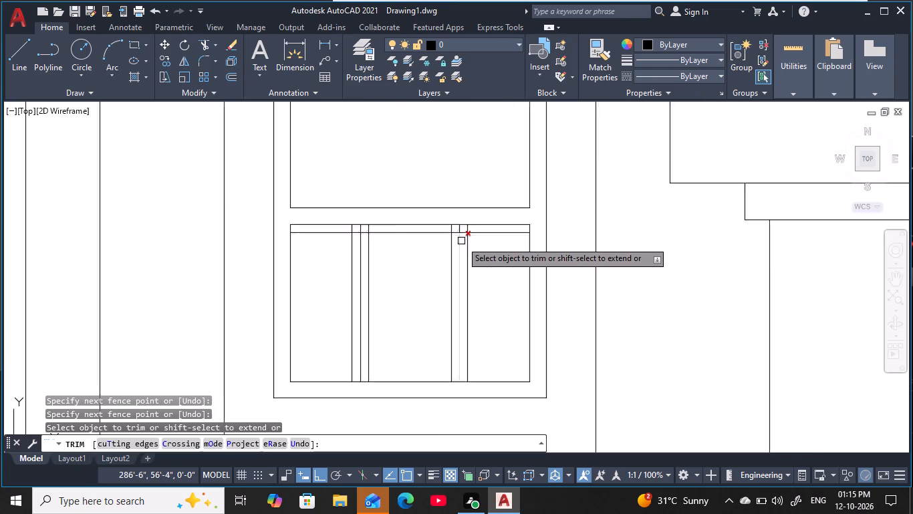
pyautogui.scroll(3, 461, 241)
pyautogui.moveTo(467, 236); pyautogui.dragTo(475, 305, button='middle')
pyautogui.scroll(2, 475, 305)
pyautogui.moveTo(592, 202); pyautogui.dragTo(583, 202)
pyautogui.click(265, 191)
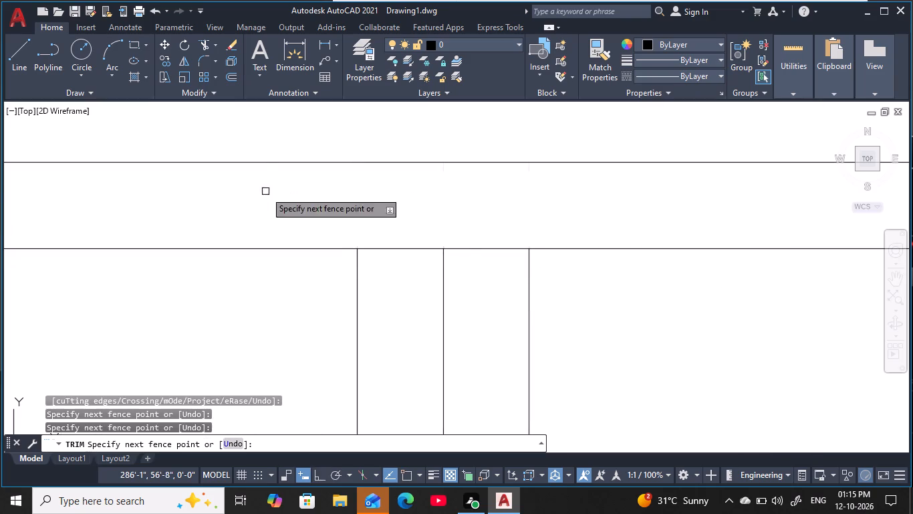
pyautogui.scroll(-1, 255, 241)
pyautogui.moveTo(258, 241); pyautogui.dragTo(710, 244, button='middle')
pyautogui.moveTo(263, 219); pyautogui.dragTo(253, 220)
pyautogui.click(90, 224)
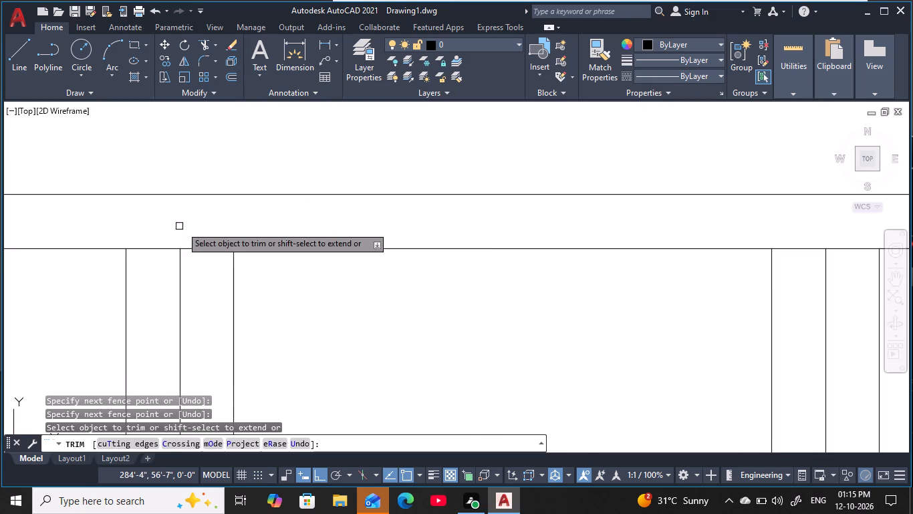
pyautogui.scroll(-6, 189, 230)
pyautogui.moveTo(251, 309); pyautogui.dragTo(277, 274, button='middle')
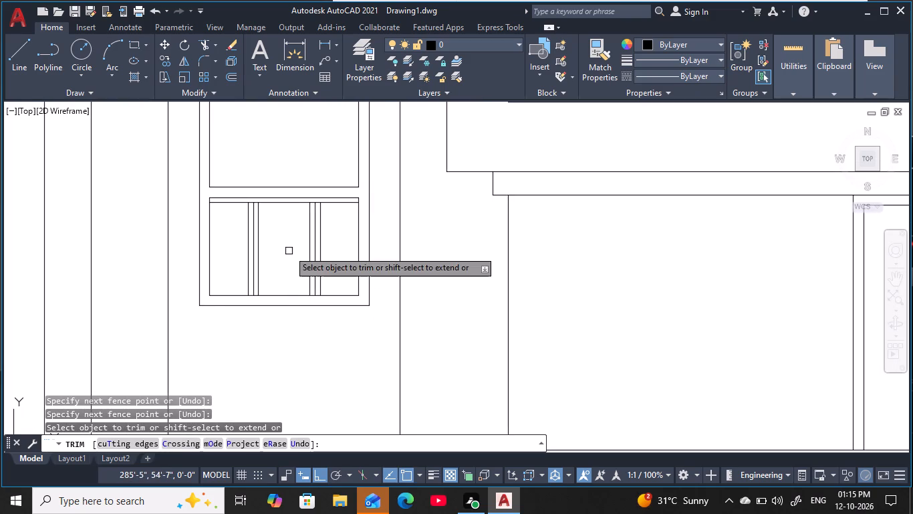
pyautogui.moveTo(291, 251); pyautogui.dragTo(293, 263, button='middle')
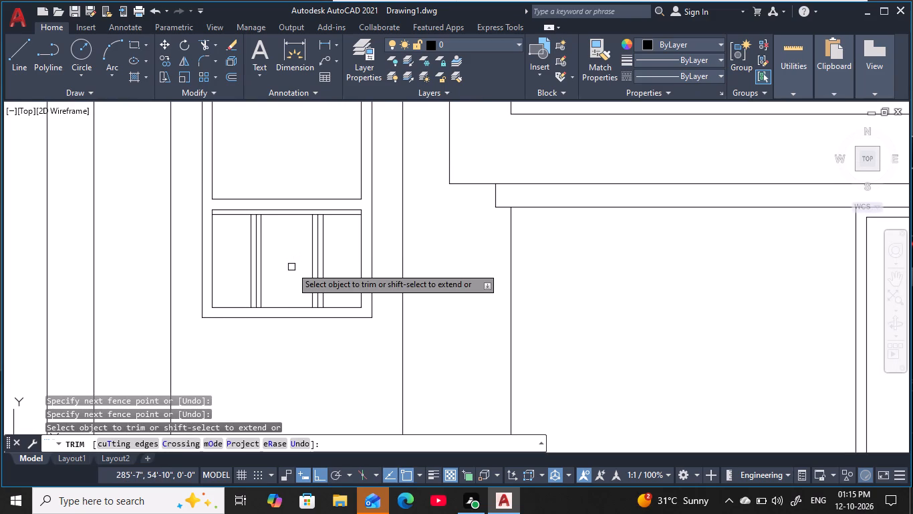
pyautogui.scroll(-2, 288, 280)
pyautogui.moveTo(288, 280); pyautogui.dragTo(299, 318, button='middle')
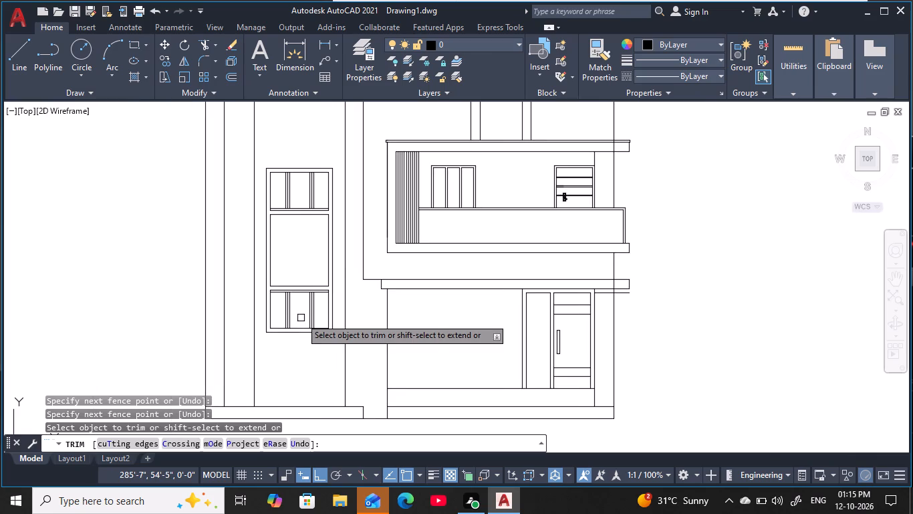
pyautogui.scroll(1, 301, 318)
pyautogui.moveTo(301, 315); pyautogui.dragTo(300, 300, button='middle')
pyautogui.scroll(1, 301, 314)
pyautogui.press('Escape')
pyautogui.press('Escape')
pyautogui.press('Escape')
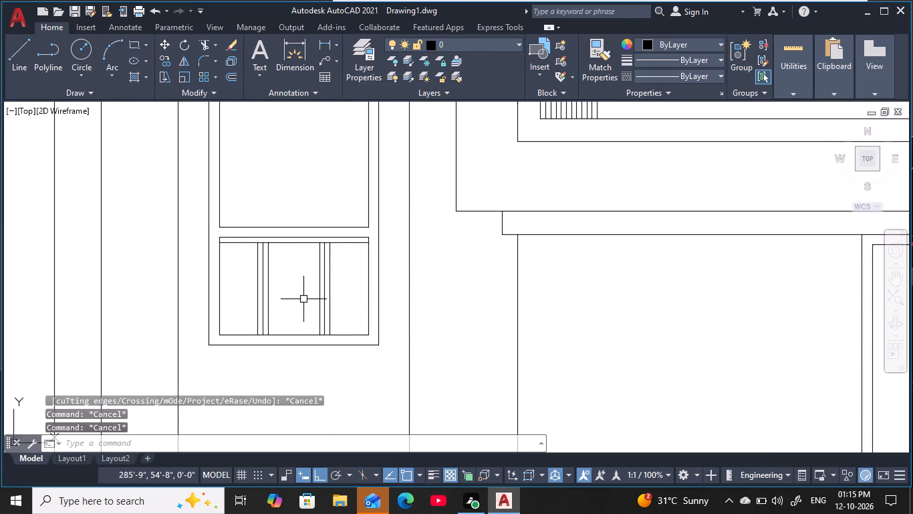
pyautogui.press('Escape')
pyautogui.press('Escape')
# Offset the bottom, left and right edges of the lower window panel 2" inward.
pyautogui.write('o')
pyautogui.press('space')
pyautogui.write('2')
pyautogui.press('space')
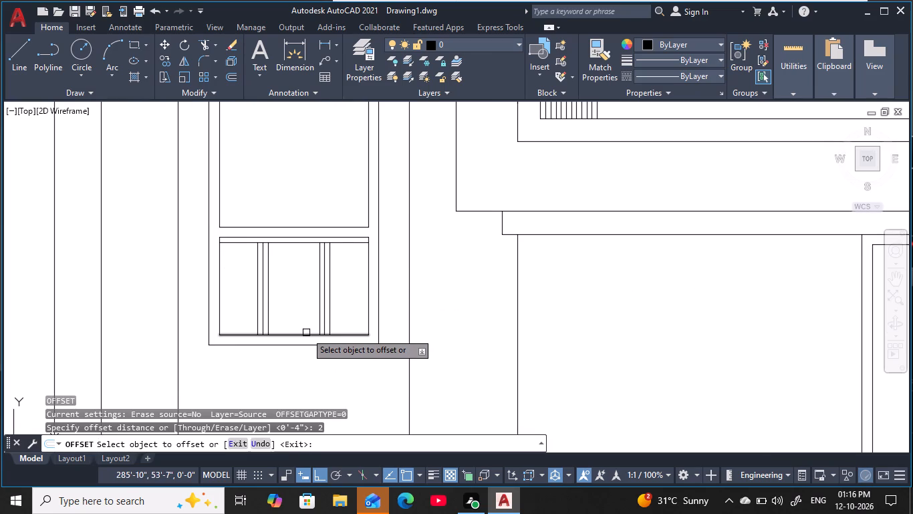
pyautogui.click(306, 333)
pyautogui.click(309, 311)
pyautogui.click(218, 311)
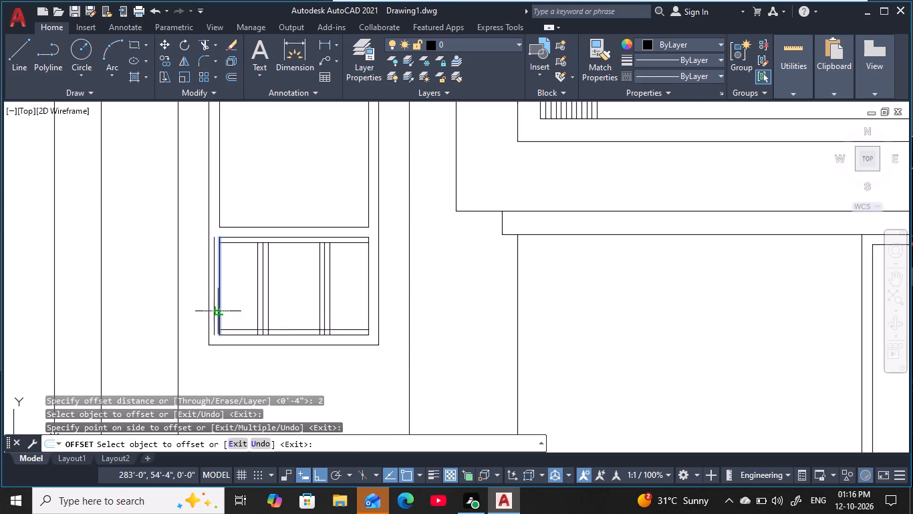
pyautogui.click(242, 313)
pyautogui.click(368, 305)
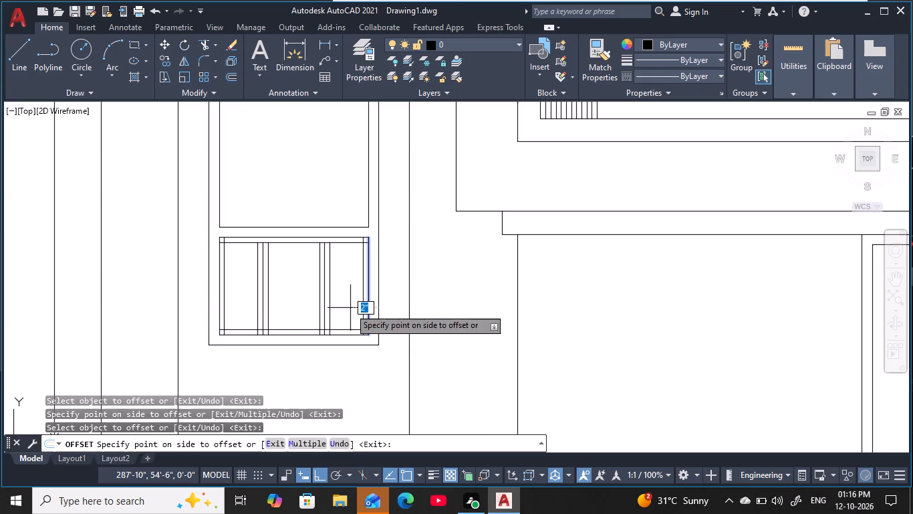
pyautogui.click(345, 308)
pyautogui.press('Escape')
pyautogui.scroll(6, 359, 244)
pyautogui.press('Escape')
pyautogui.press('Escape')
pyautogui.press('Escape')
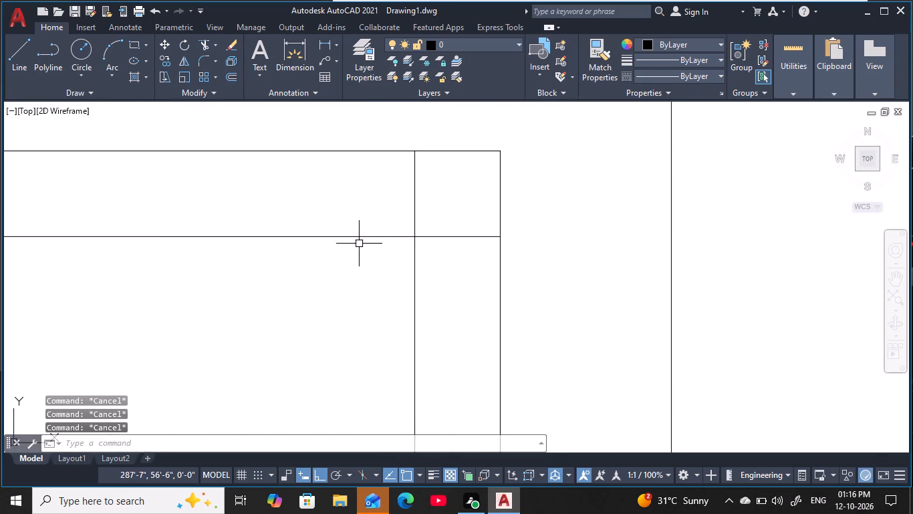
# Trim the overlapping line ends at the two top corners of the lower panel's inner frame.
pyautogui.press('t')
pyautogui.press('r')
pyautogui.press('space')
pyautogui.click(403, 203)
pyautogui.click(452, 263)
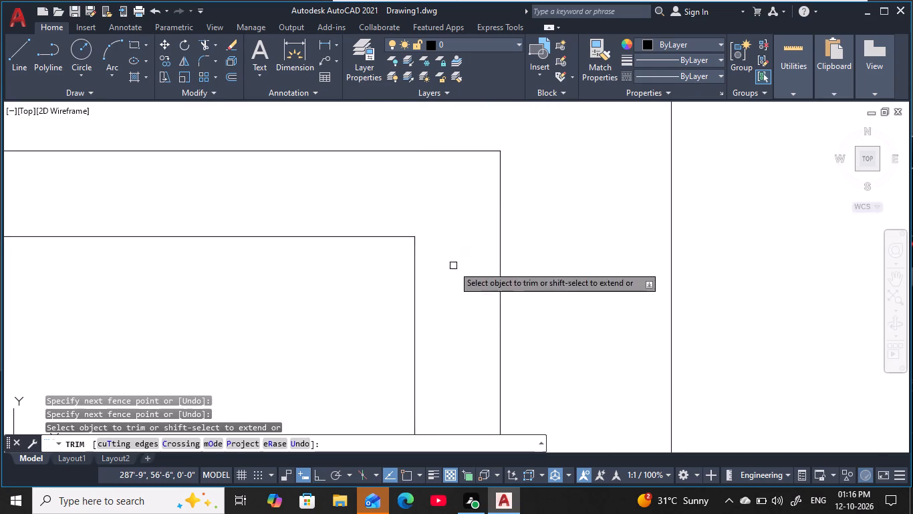
pyautogui.scroll(-5, 422, 306)
pyautogui.moveTo(237, 307); pyautogui.dragTo(450, 294, button='middle')
pyautogui.scroll(4, 412, 289)
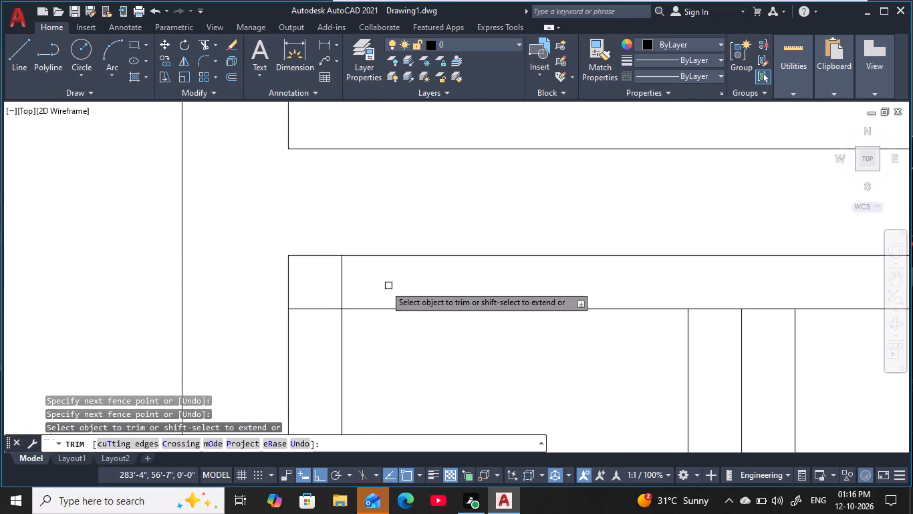
pyautogui.click(350, 280)
pyautogui.click(303, 318)
# Trim the overlapping line ends at the bottom-right corner of the lower panel's inner frame.
pyautogui.scroll(-4, 406, 362)
pyautogui.moveTo(428, 366); pyautogui.dragTo(402, 224, button='middle')
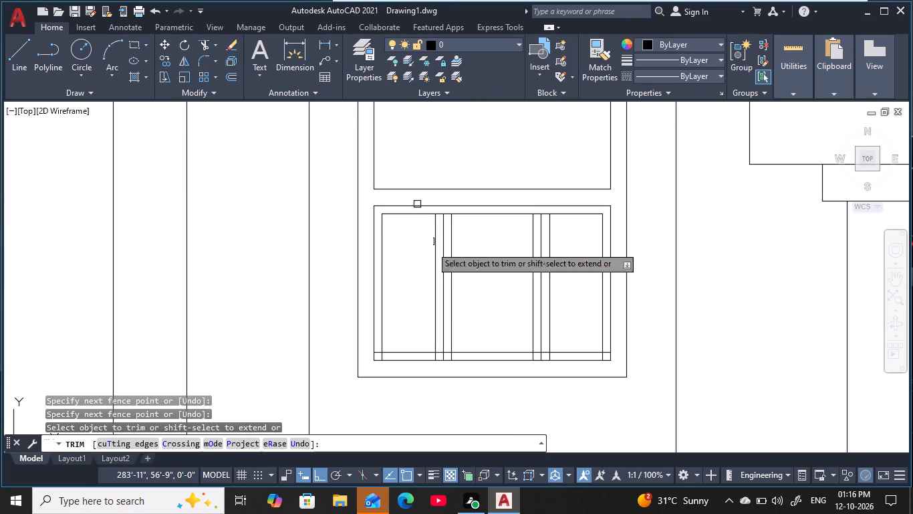
pyautogui.moveTo(461, 337); pyautogui.dragTo(476, 280, button='middle')
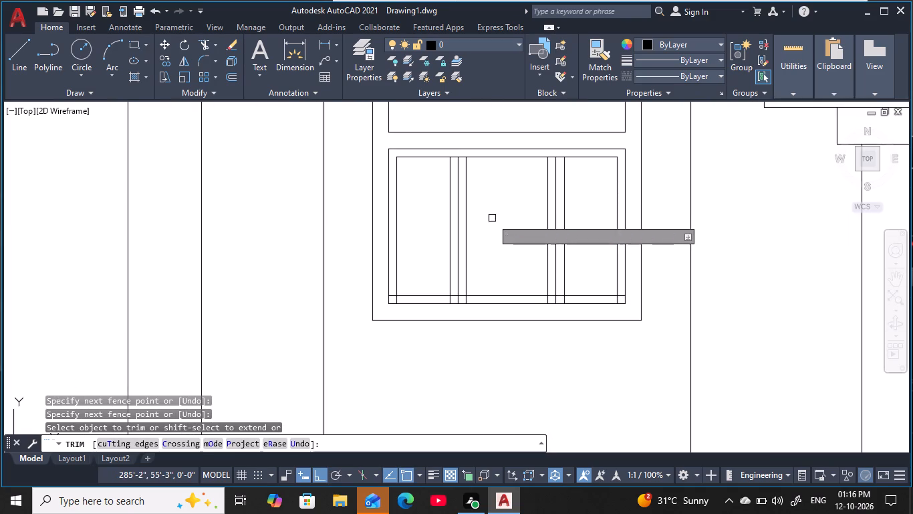
pyautogui.scroll(2, 628, 308)
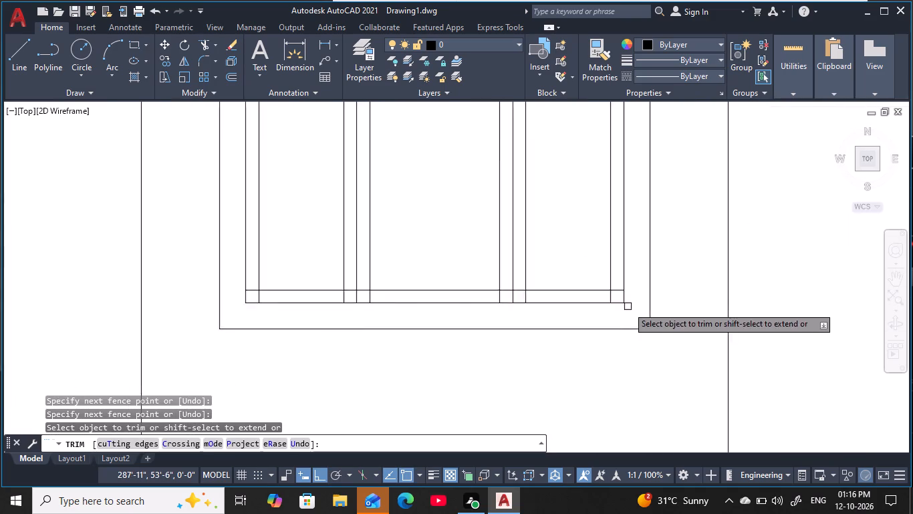
pyautogui.scroll(2, 628, 307)
pyautogui.moveTo(576, 224); pyautogui.dragTo(576, 234)
pyautogui.click(533, 280)
# Trim both sets of vertical divider lines out of the 2" strip along the bottom of the lower window panel.
pyautogui.scroll(-3, 495, 295)
pyautogui.moveTo(469, 287); pyautogui.dragTo(561, 307, button='middle')
pyautogui.scroll(-1, 469, 287)
pyautogui.scroll(4, 533, 307)
pyautogui.moveTo(525, 310); pyautogui.dragTo(513, 311)
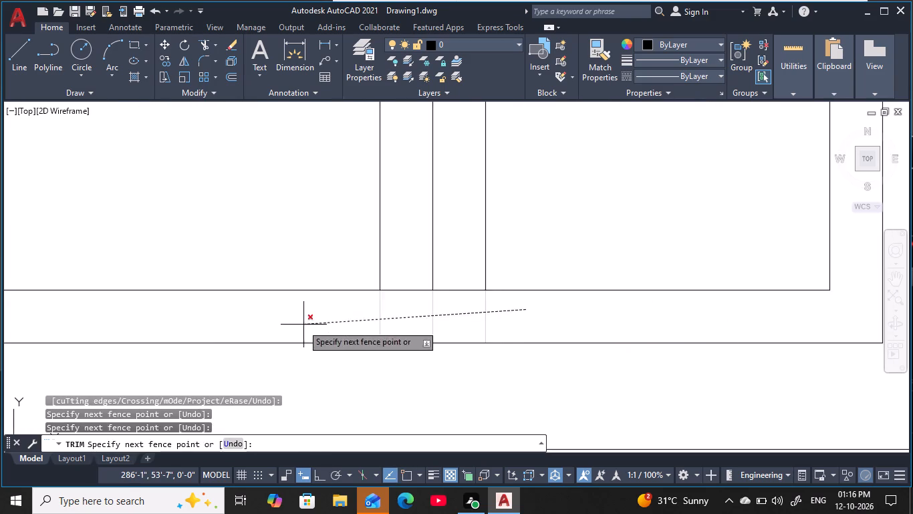
pyautogui.click(299, 325)
pyautogui.scroll(-3, 300, 324)
pyautogui.moveTo(311, 323); pyautogui.dragTo(593, 317, button='middle')
pyautogui.scroll(4, 472, 317)
pyautogui.moveTo(534, 314); pyautogui.dragTo(523, 315)
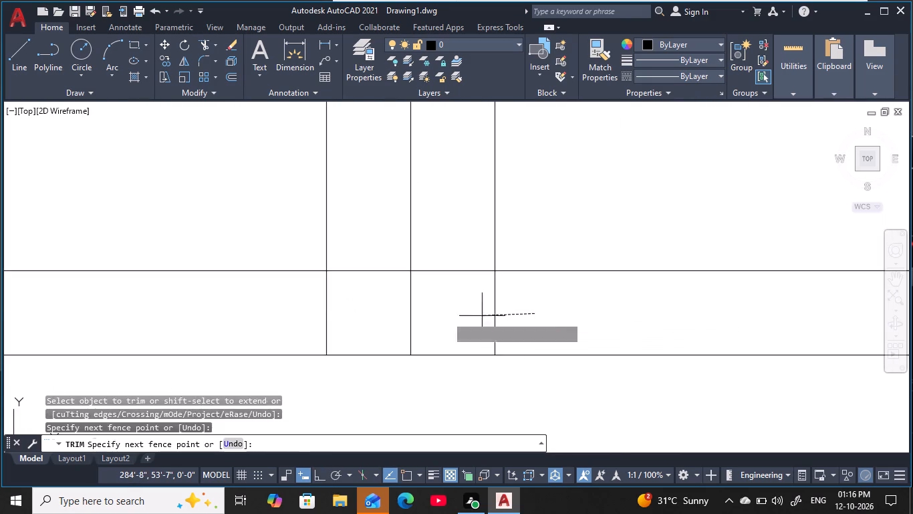
pyautogui.click(217, 309)
# Trim the overlapping line ends at the bottom-left corner of the lower panel's inner frame.
pyautogui.scroll(-4, 218, 308)
pyautogui.moveTo(230, 310); pyautogui.dragTo(467, 305, button='middle')
pyautogui.scroll(4, 386, 307)
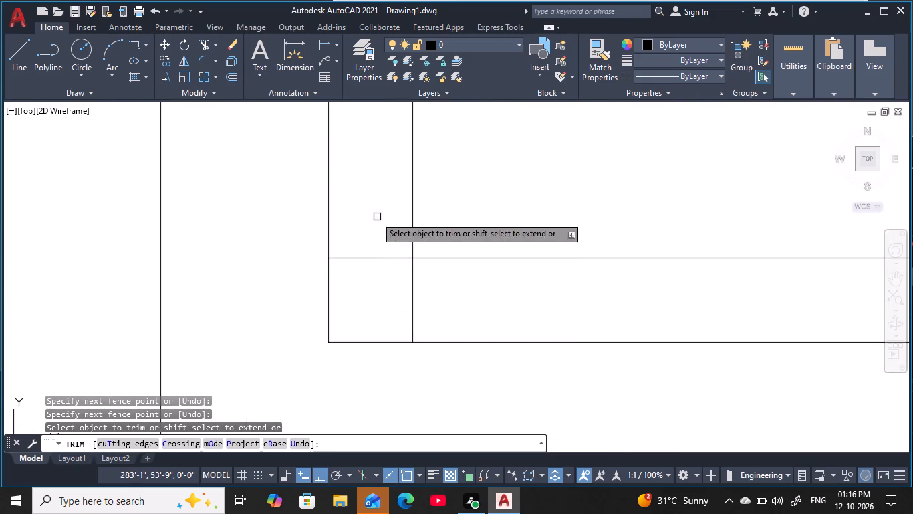
pyautogui.click(374, 215)
pyautogui.click(420, 305)
pyautogui.scroll(-7, 428, 301)
pyautogui.moveTo(463, 274); pyautogui.dragTo(408, 329, button='middle')
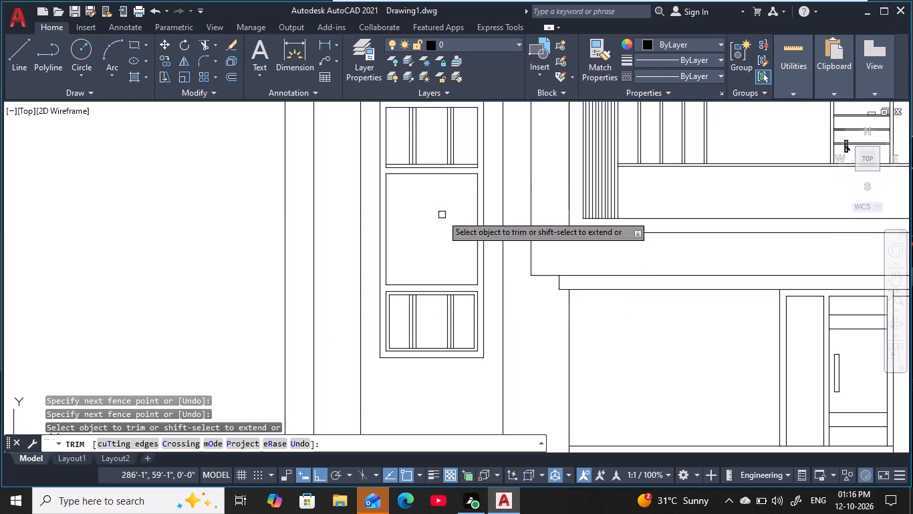
pyautogui.moveTo(442, 188); pyautogui.dragTo(408, 317, button='middle')
pyautogui.press('Escape')
pyautogui.scroll(2, 370, 255)
pyautogui.press('Escape')
pyautogui.press('Escape')
pyautogui.press('Escape')
pyautogui.press('Escape')
pyautogui.press('Escape')
pyautogui.press('Escape')
# Offset the top, left and right edges of the upper window panel 2" inward.
pyautogui.write('o')
pyautogui.press('space')
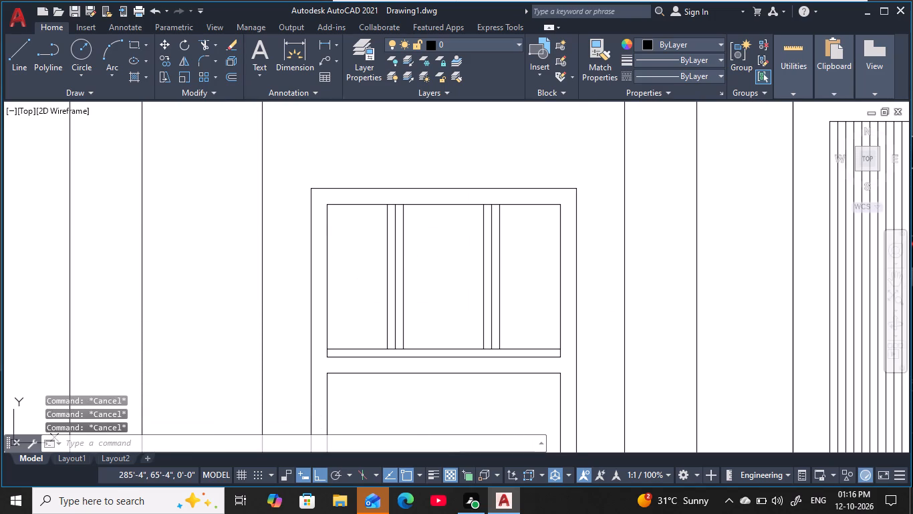
pyautogui.write('2')
pyautogui.press('space')
pyautogui.click(428, 206)
pyautogui.click(432, 254)
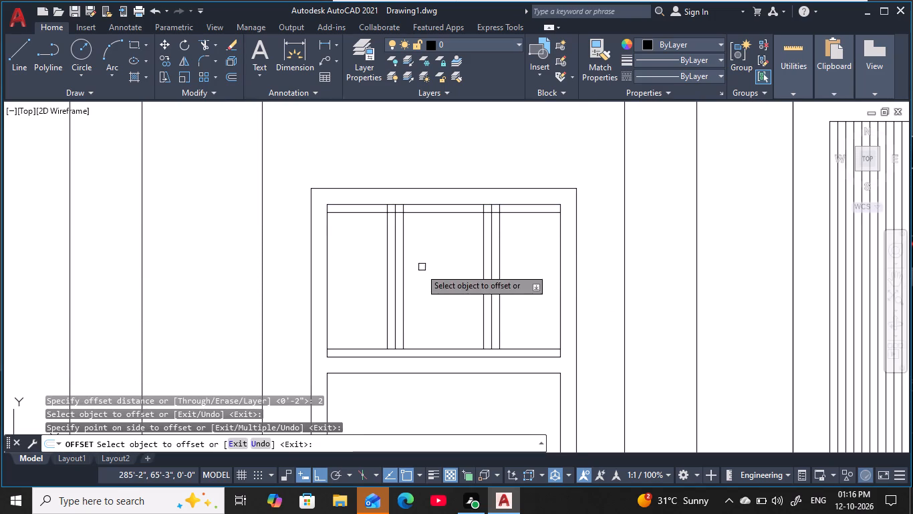
pyautogui.click(325, 297)
pyautogui.click(368, 299)
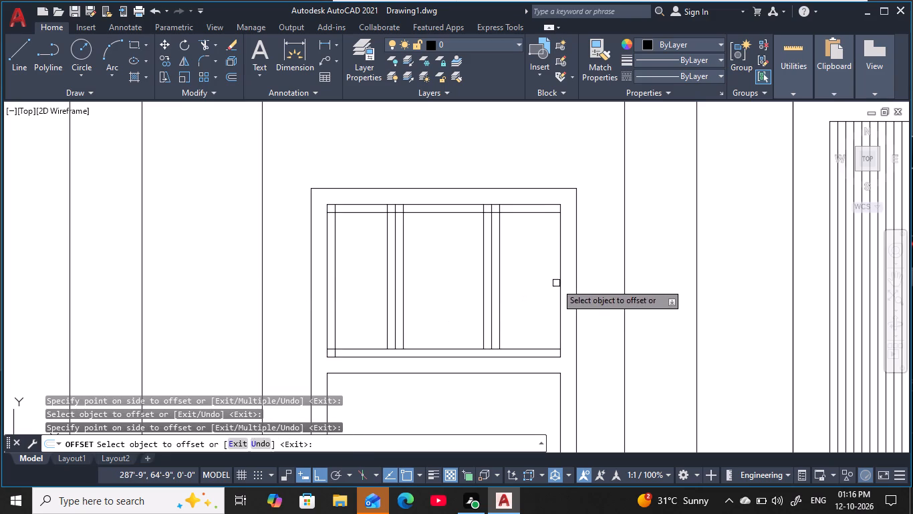
pyautogui.click(559, 284)
pyautogui.click(521, 290)
pyautogui.scroll(-4, 518, 305)
pyautogui.moveTo(517, 305); pyautogui.dragTo(516, 275, button='middle')
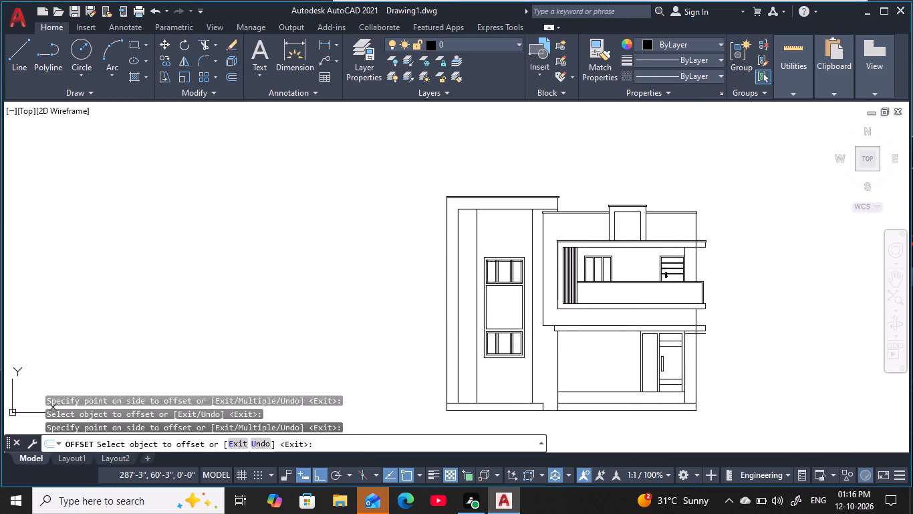
pyautogui.scroll(3, 513, 309)
pyautogui.moveTo(512, 308); pyautogui.dragTo(539, 256, button='middle')
pyautogui.scroll(1, 519, 294)
pyautogui.scroll(-4, 525, 266)
pyautogui.moveTo(521, 274); pyautogui.dragTo(513, 332, button='middle')
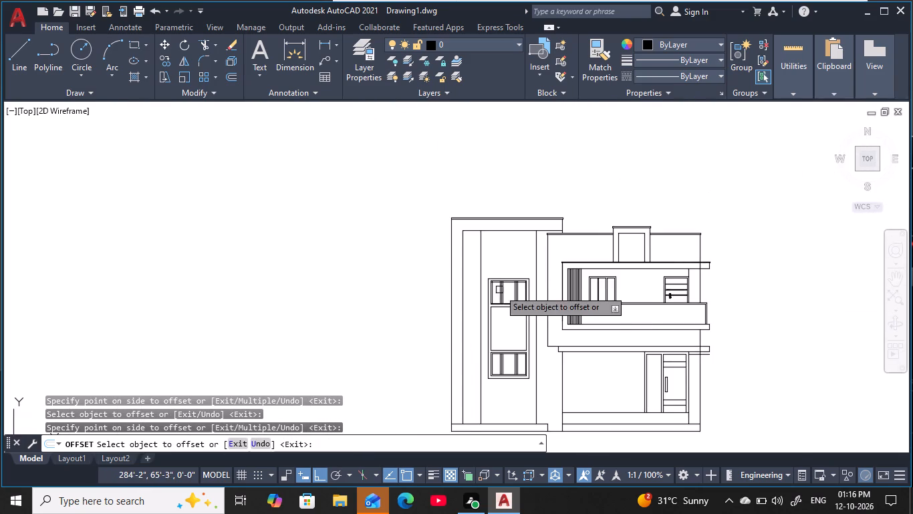
pyautogui.scroll(4, 500, 274)
pyautogui.scroll(1, 529, 322)
pyautogui.moveTo(529, 318); pyautogui.dragTo(485, 288, button='middle')
pyautogui.press('Escape')
pyautogui.press('Escape')
pyautogui.press('Escape')
pyautogui.press('Escape')
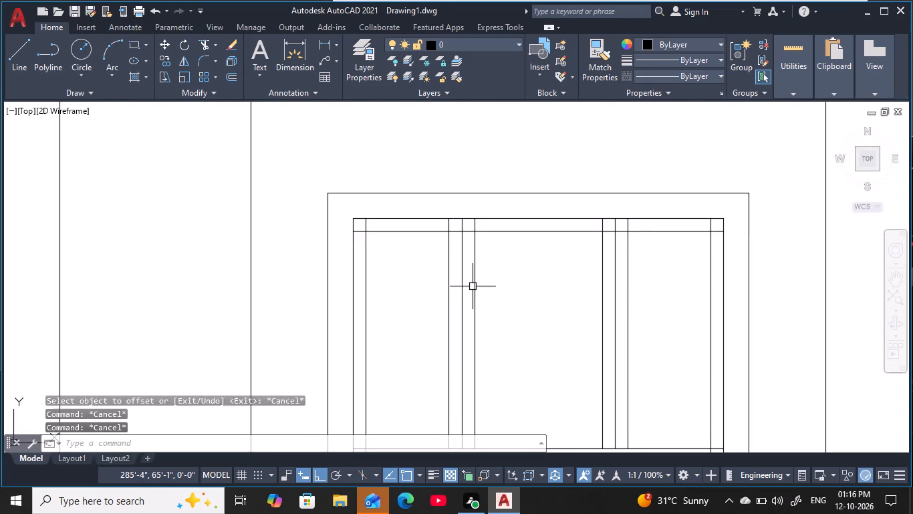
pyautogui.press('Escape')
pyautogui.press('Escape')
# Trim the left set of vertical divider lines out of the 2" strip along the top of the upper window panel.
pyautogui.write('tr')
pyautogui.press('space')
pyautogui.scroll(4, 471, 222)
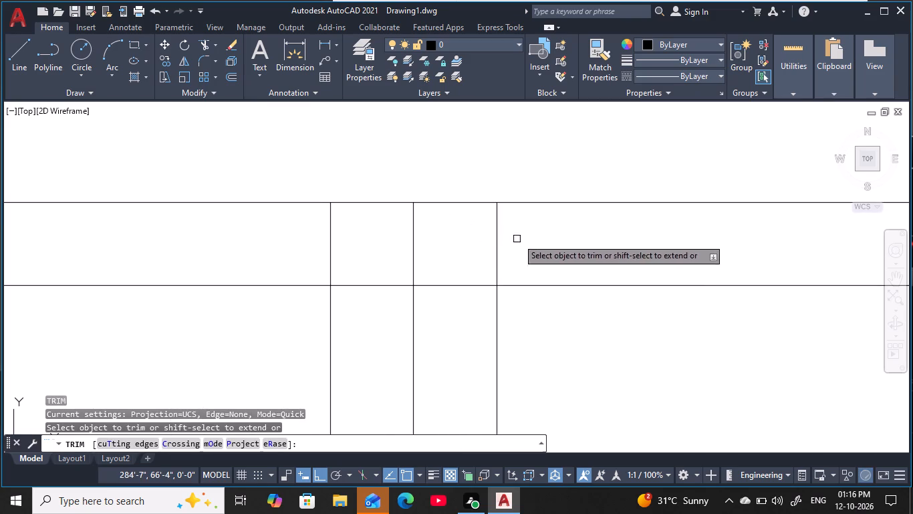
pyautogui.moveTo(519, 237); pyautogui.dragTo(511, 238)
pyautogui.click(301, 249)
# Trim the overlapping line ends at the top-left corner of the upper panel's inner frame.
pyautogui.scroll(-3, 301, 249)
pyautogui.moveTo(302, 250); pyautogui.dragTo(548, 255, button='middle')
pyautogui.scroll(3, 412, 256)
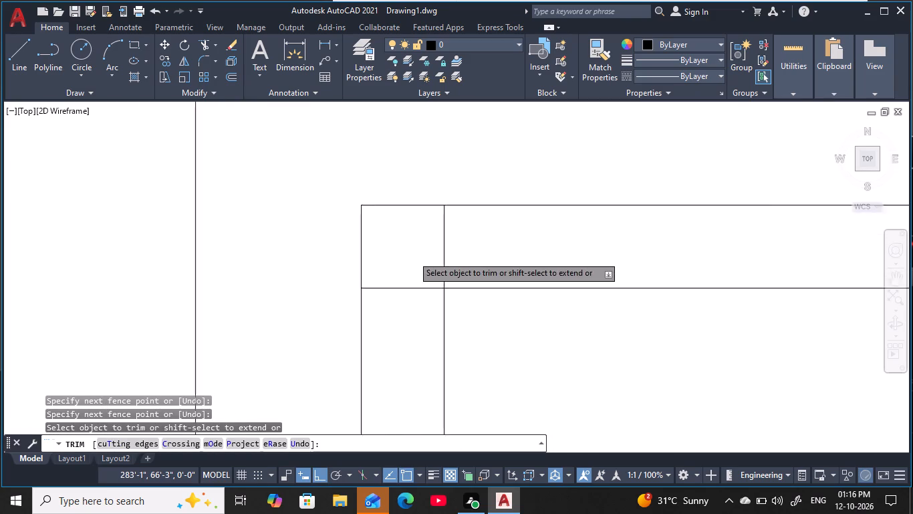
pyautogui.scroll(1, 412, 256)
pyautogui.click(479, 242)
pyautogui.moveTo(380, 374); pyautogui.dragTo(382, 387)
pyautogui.scroll(-5, 432, 370)
pyautogui.moveTo(531, 344); pyautogui.dragTo(281, 296, button='middle')
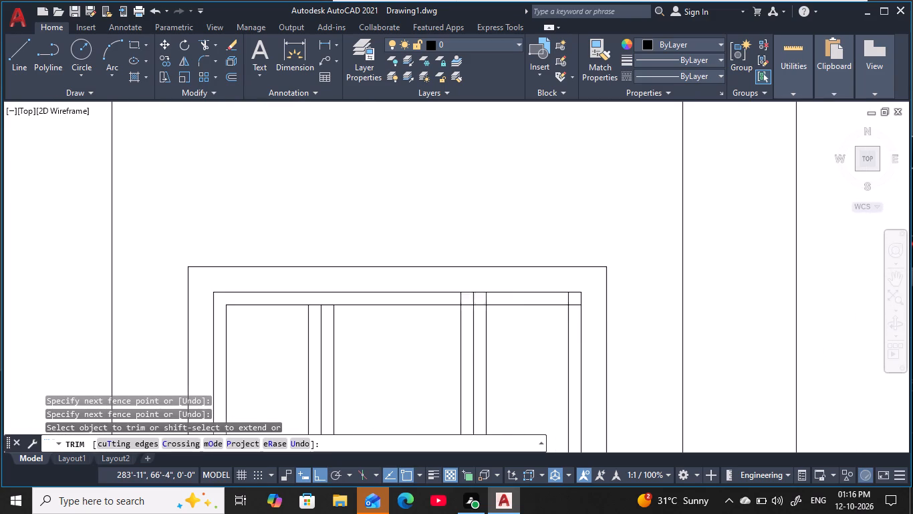
# Trim the right set of vertical divider lines out of the 2" strip along the top of the upper window panel.
pyautogui.scroll(4, 487, 305)
pyautogui.moveTo(527, 288); pyautogui.dragTo(492, 288)
pyautogui.moveTo(226, 288); pyautogui.dragTo(239, 288)
pyautogui.scroll(-2, 465, 313)
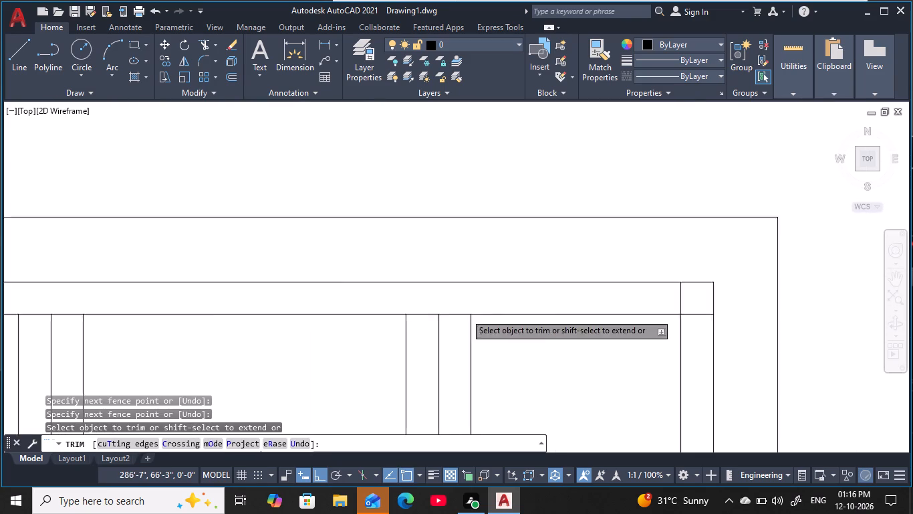
# Trim the overlapping line ends at the top-right corner of the upper panel's inner frame.
pyautogui.scroll(-2, 473, 316)
pyautogui.moveTo(509, 316); pyautogui.dragTo(303, 266, button='middle')
pyautogui.scroll(4, 346, 261)
pyautogui.click(323, 248)
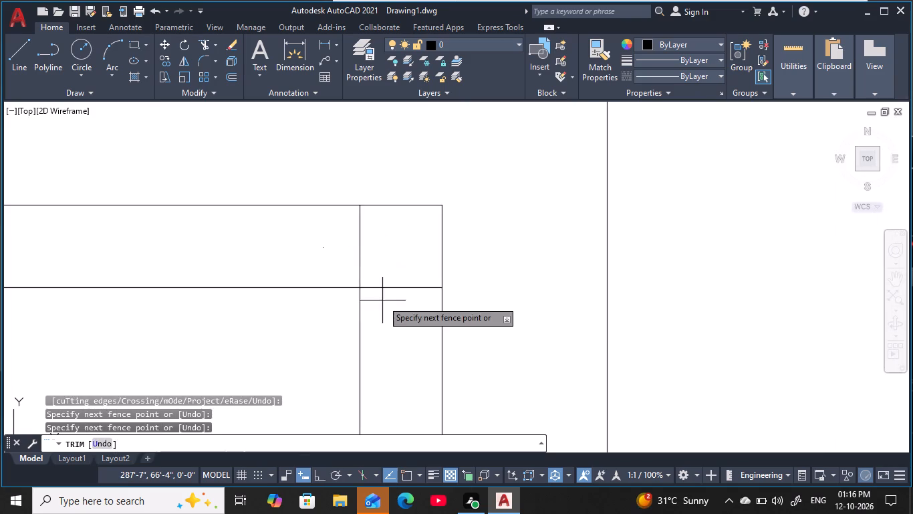
pyautogui.click(400, 319)
# Trim the overlapping line ends at the bottom-right corner of the upper panel's inner frame.
pyautogui.scroll(-5, 397, 326)
pyautogui.moveTo(386, 370); pyautogui.dragTo(427, 184, button='middle')
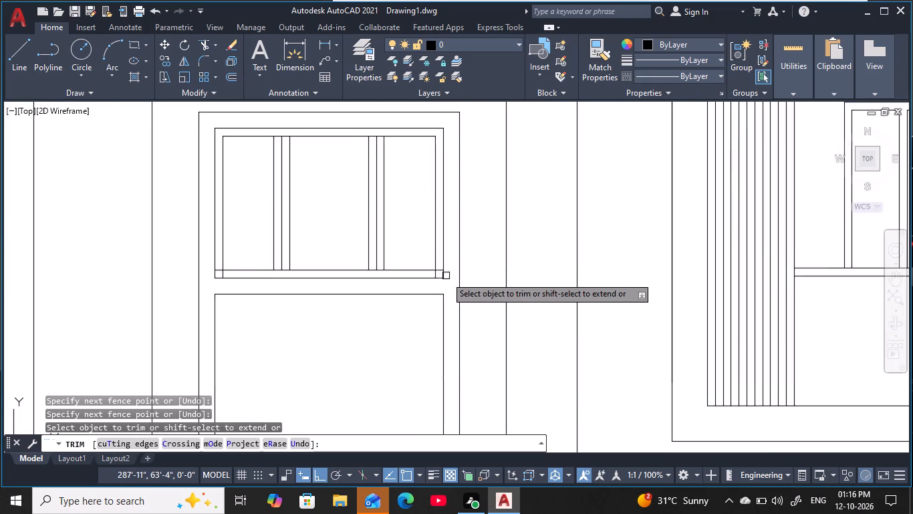
pyautogui.scroll(4, 432, 276)
pyautogui.click(475, 214)
pyautogui.click(412, 268)
# Trim the overlapping line ends at the bottom-left corner of the upper panel's inner frame.
pyautogui.scroll(-3, 402, 272)
pyautogui.moveTo(401, 273); pyautogui.dragTo(567, 266, button='middle')
pyautogui.scroll(-1, 285, 252)
pyautogui.scroll(4, 231, 258)
pyautogui.click(379, 266)
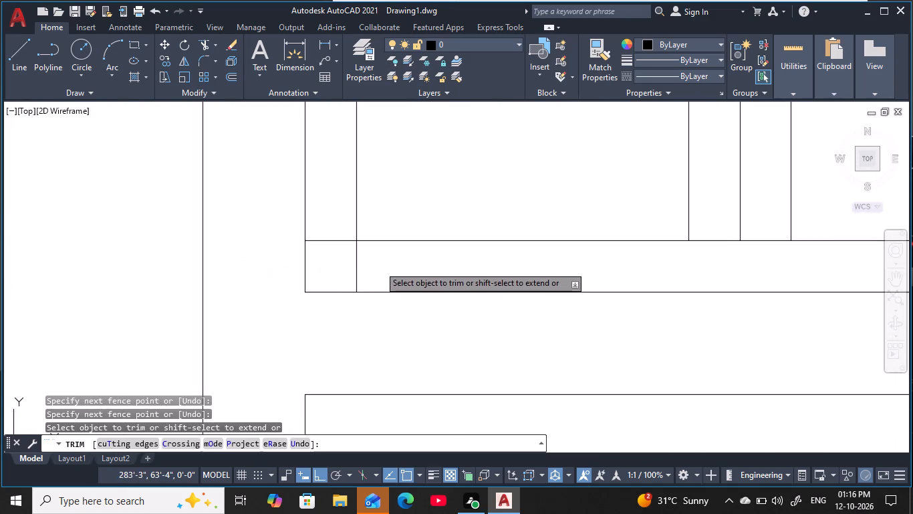
pyautogui.click(332, 227)
pyautogui.scroll(-5, 320, 278)
pyautogui.scroll(-1, 426, 337)
pyautogui.moveTo(421, 328); pyautogui.dragTo(388, 264, button='middle')
pyautogui.press('Escape')
pyautogui.press('Escape')
pyautogui.press('Escape')
pyautogui.press('Escape')
pyautogui.press('Escape')
pyautogui.press('Escape')
pyautogui.press('Escape')
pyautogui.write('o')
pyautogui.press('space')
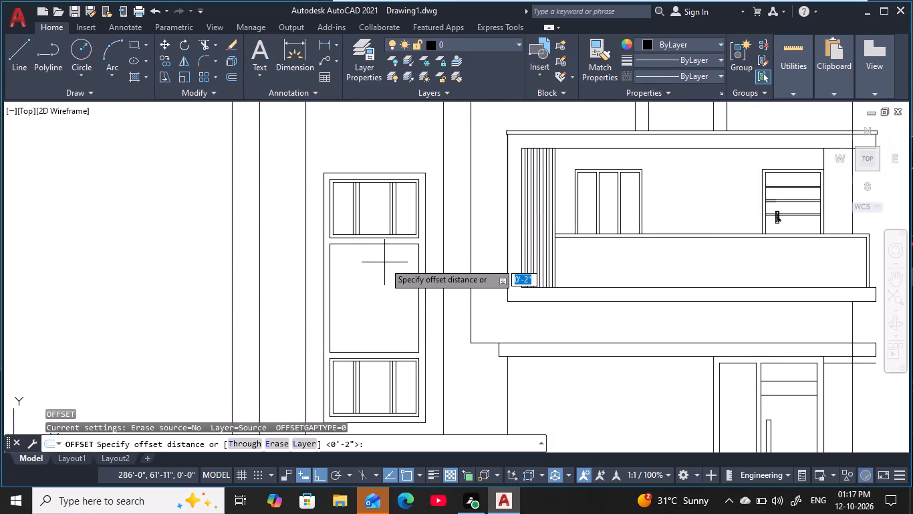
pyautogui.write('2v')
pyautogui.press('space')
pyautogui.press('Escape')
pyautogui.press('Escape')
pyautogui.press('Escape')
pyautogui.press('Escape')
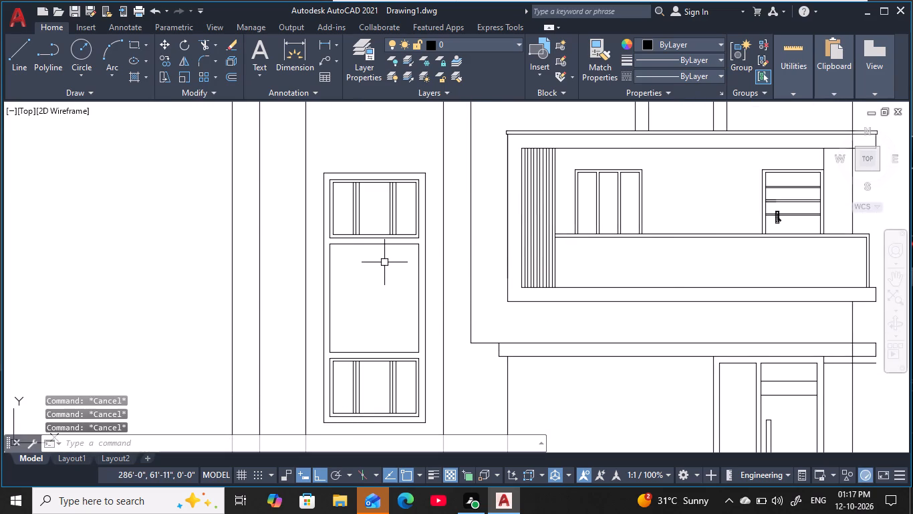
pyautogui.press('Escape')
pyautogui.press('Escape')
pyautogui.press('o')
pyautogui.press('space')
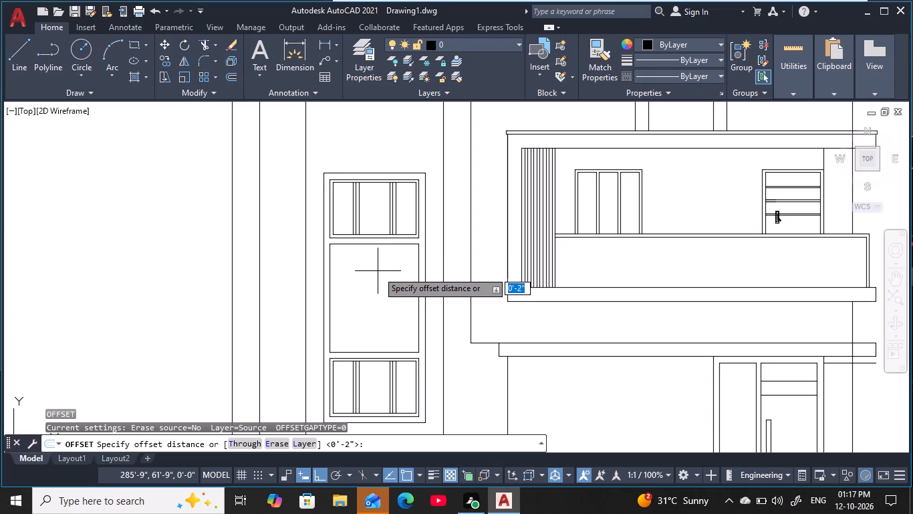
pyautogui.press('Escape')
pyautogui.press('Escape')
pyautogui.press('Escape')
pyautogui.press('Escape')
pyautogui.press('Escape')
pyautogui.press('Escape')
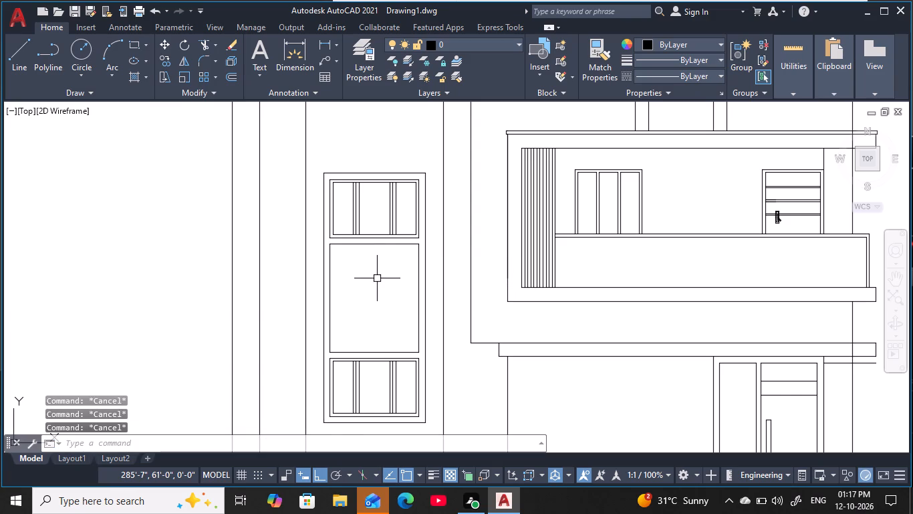
# Offset the middle window panel's top edge downward repeatedly at 2" spacing, filling the panel with horizontal louvre lines down to its bottom edge.
pyautogui.write('o 2')
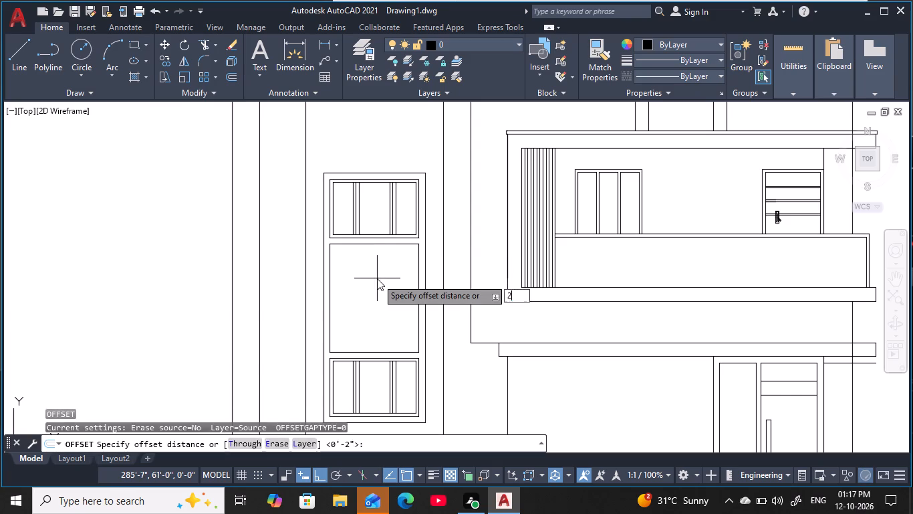
pyautogui.press('space')
pyautogui.click(374, 243)
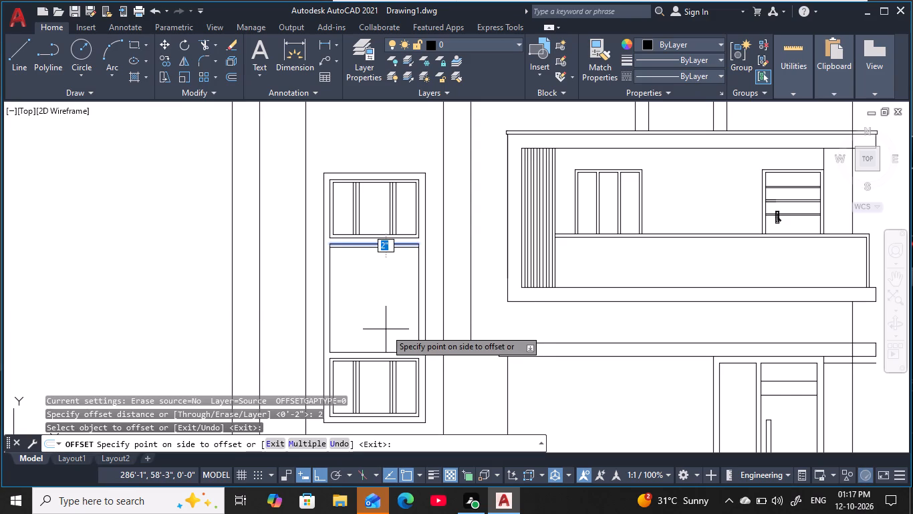
pyautogui.write('m')
pyautogui.press('space')
pyautogui.click(386, 329)
pyautogui.tripleClick(386, 330)
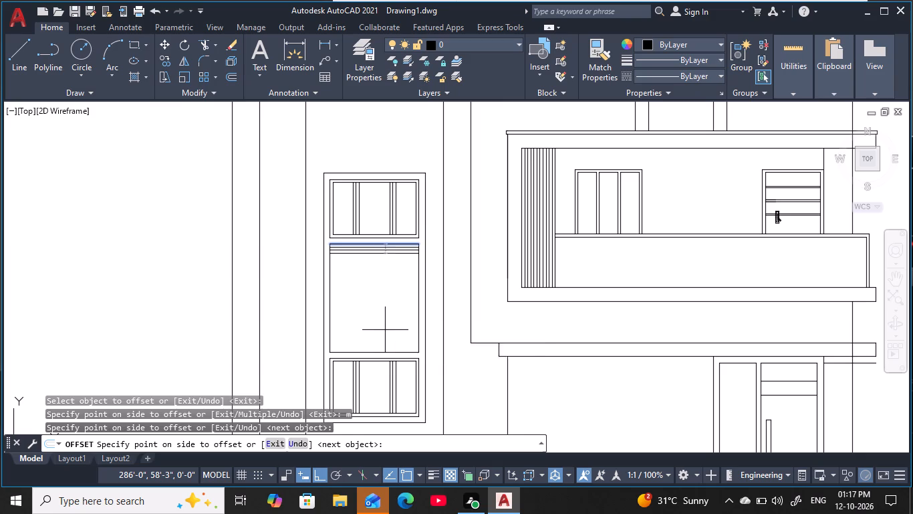
pyautogui.tripleClick(385, 330)
pyautogui.tripleClick(382, 333)
pyautogui.tripleClick(384, 337)
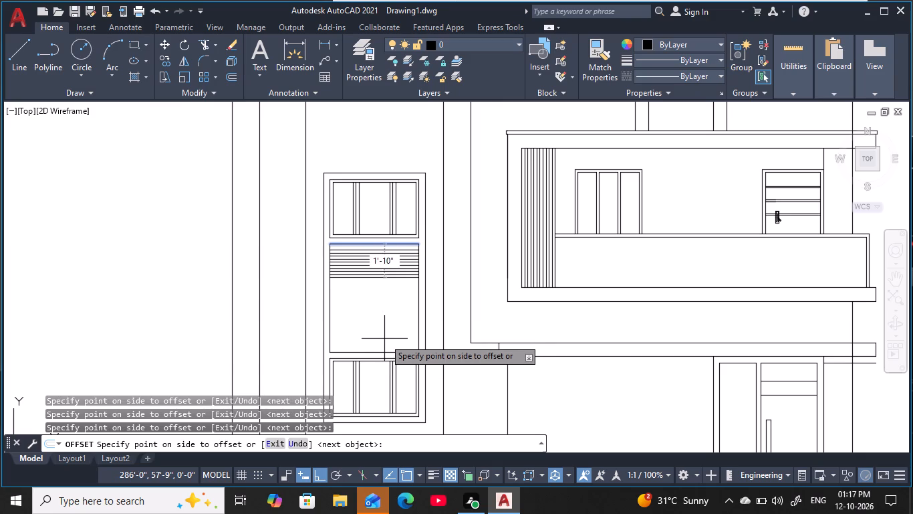
pyautogui.tripleClick(384, 339)
pyautogui.tripleClick(386, 343)
pyautogui.tripleClick(384, 345)
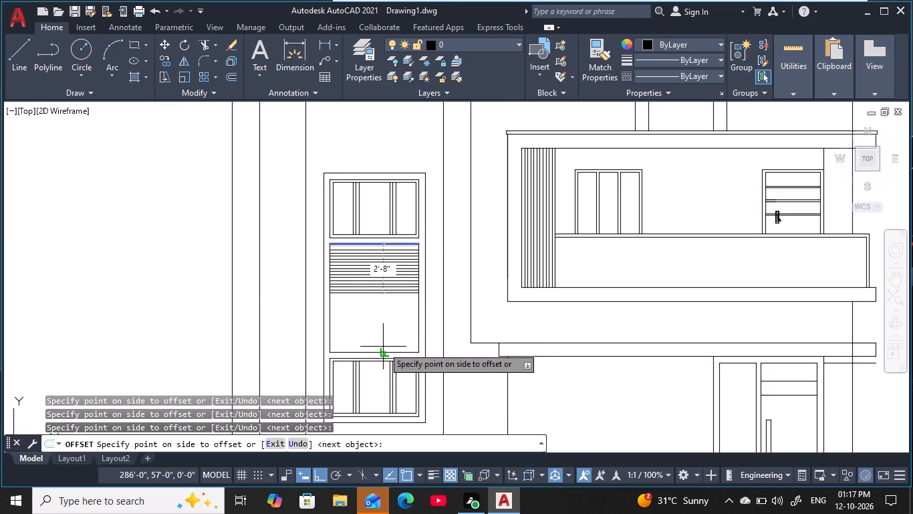
pyautogui.tripleClick(382, 347)
pyautogui.tripleClick(384, 349)
pyautogui.tripleClick(384, 350)
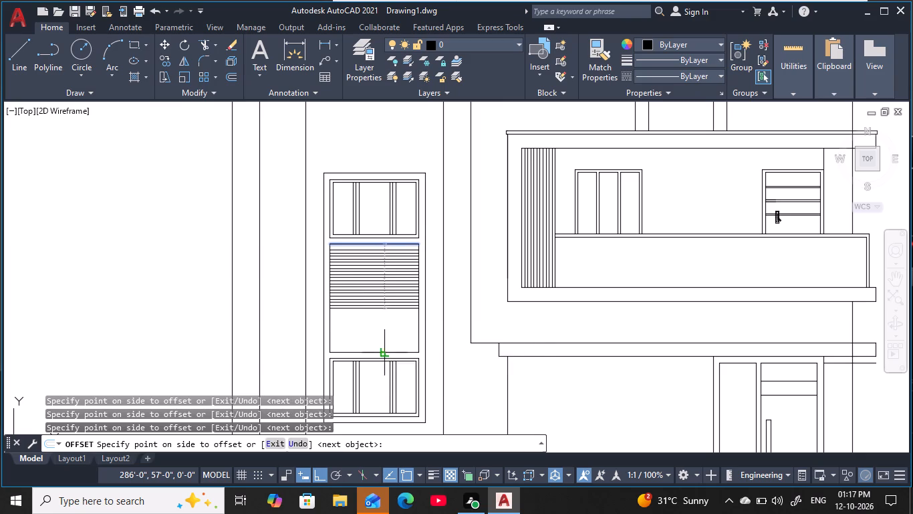
pyautogui.tripleClick(384, 350)
pyautogui.click(384, 350)
pyautogui.tripleClick(392, 345)
pyautogui.doubleClick(395, 347)
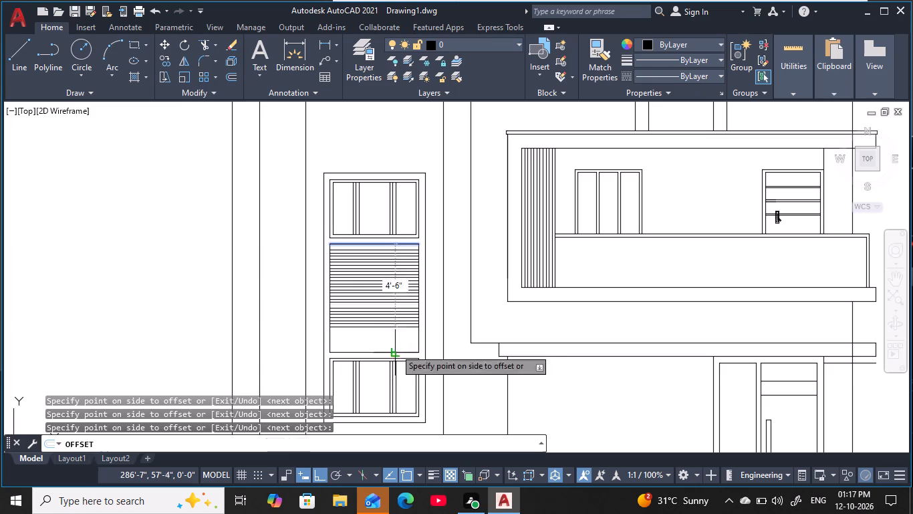
pyautogui.tripleClick(397, 351)
pyautogui.click(400, 353)
pyautogui.doubleClick(398, 352)
pyautogui.doubleClick(394, 349)
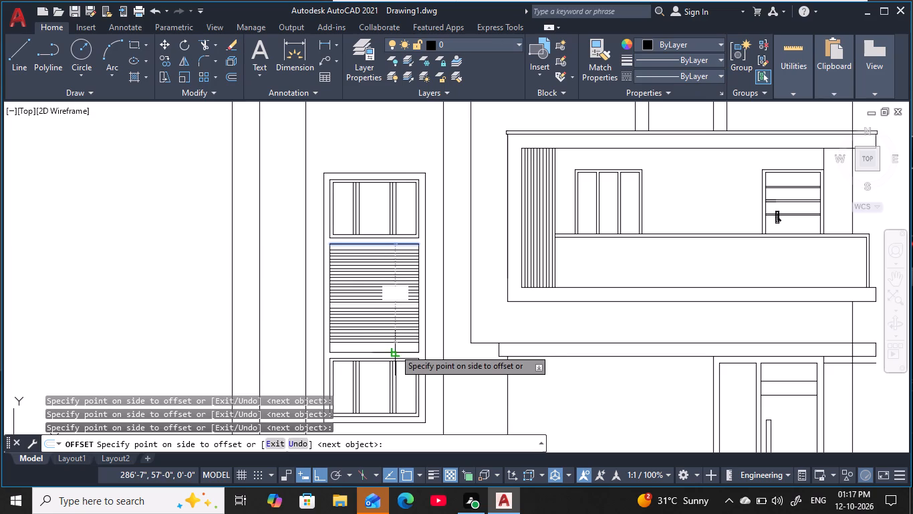
pyautogui.click(394, 349)
pyautogui.click(396, 365)
pyautogui.press('Escape')
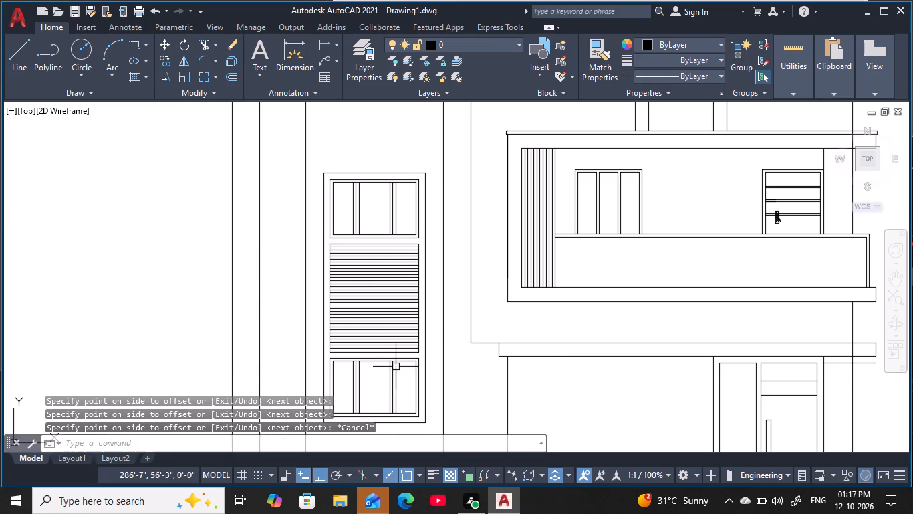
pyautogui.press('Escape')
pyautogui.press('Escape')
# Examine the louvred middle panel up close and within the whole front elevation.
pyautogui.scroll(2, 387, 347)
pyautogui.moveTo(388, 347); pyautogui.dragTo(399, 336, button='middle')
pyautogui.scroll(-2, 398, 296)
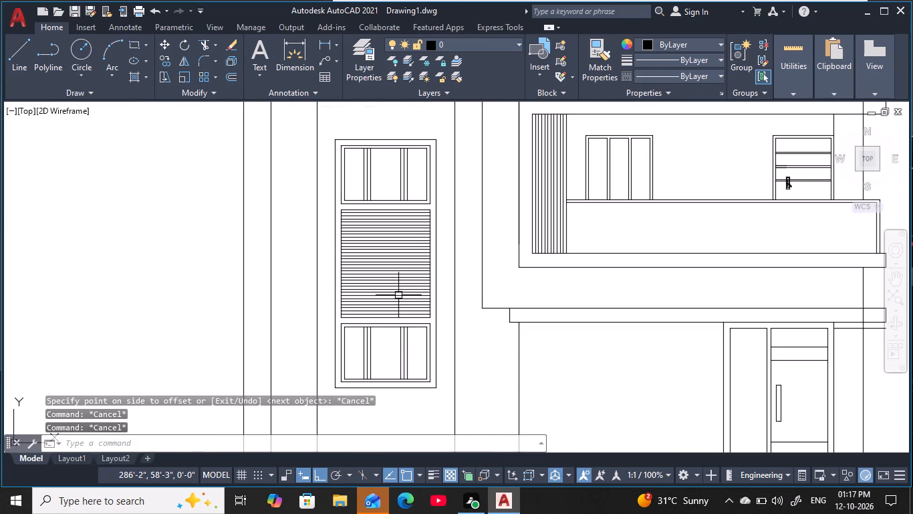
pyautogui.press('Escape')
pyautogui.press('Escape')
pyautogui.press('Escape')
pyautogui.press('Escape')
pyautogui.press('Escape')
pyautogui.moveTo(440, 317); pyautogui.dragTo(406, 336, button='middle')
pyautogui.scroll(-1, 404, 336)
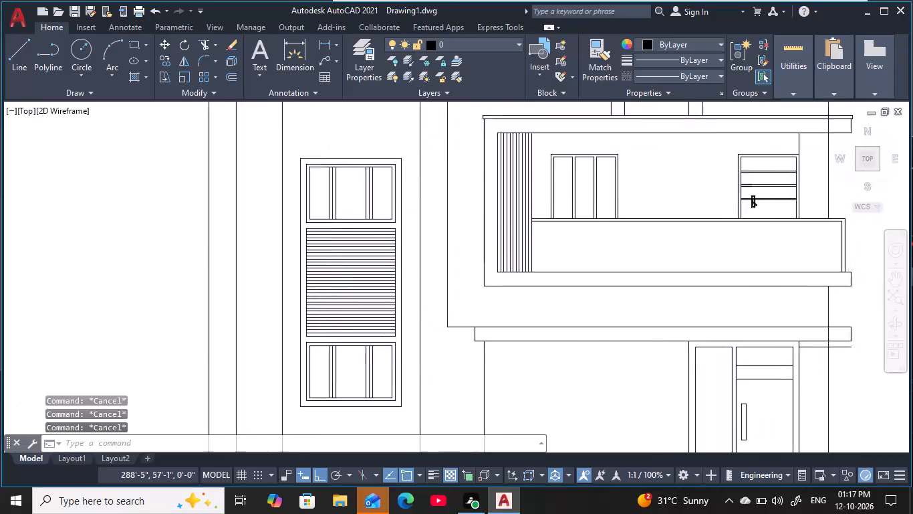
pyautogui.scroll(-1, 404, 336)
pyautogui.scroll(1, 434, 345)
pyautogui.moveTo(436, 344); pyautogui.dragTo(473, 314, button='middle')
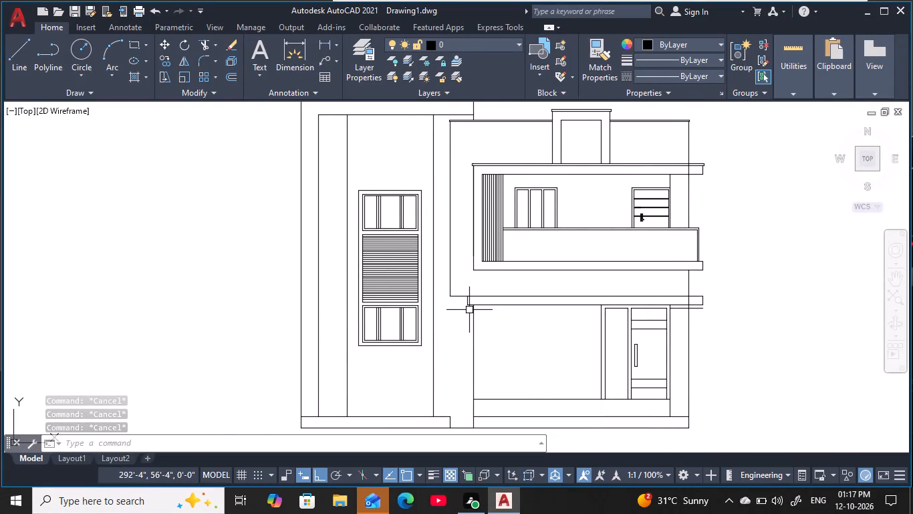
pyautogui.moveTo(561, 287); pyautogui.dragTo(515, 288, button='middle')
pyautogui.scroll(-1, 521, 292)
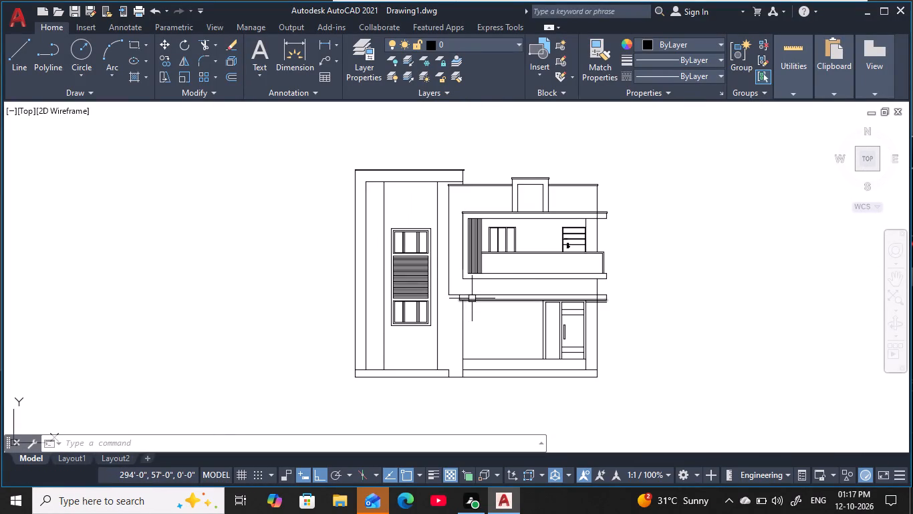
pyautogui.scroll(1, 472, 298)
pyautogui.moveTo(472, 298); pyautogui.dragTo(509, 328, button='middle')
pyautogui.scroll(2, 430, 295)
pyautogui.moveTo(428, 295); pyautogui.dragTo(471, 287, button='middle')
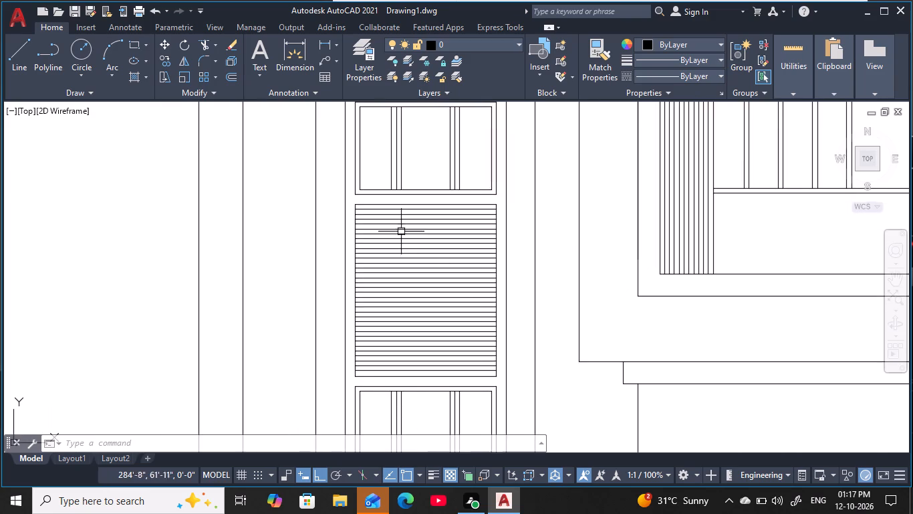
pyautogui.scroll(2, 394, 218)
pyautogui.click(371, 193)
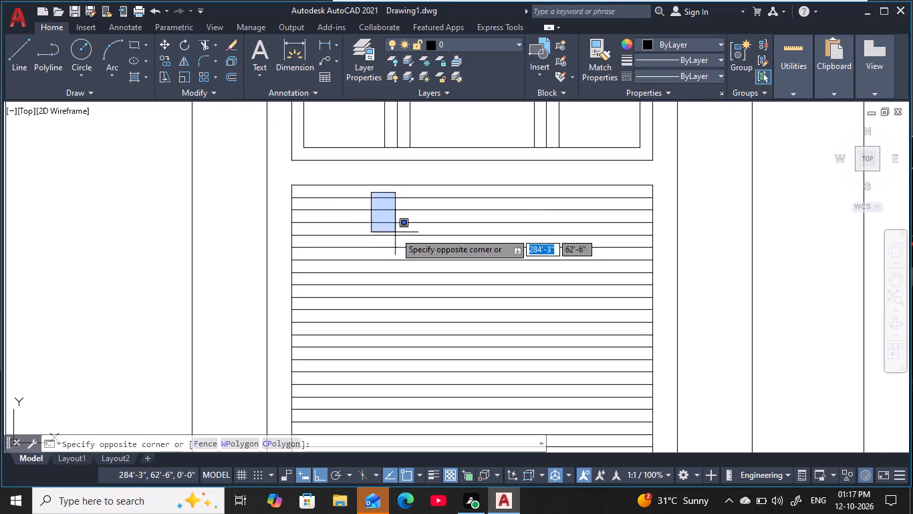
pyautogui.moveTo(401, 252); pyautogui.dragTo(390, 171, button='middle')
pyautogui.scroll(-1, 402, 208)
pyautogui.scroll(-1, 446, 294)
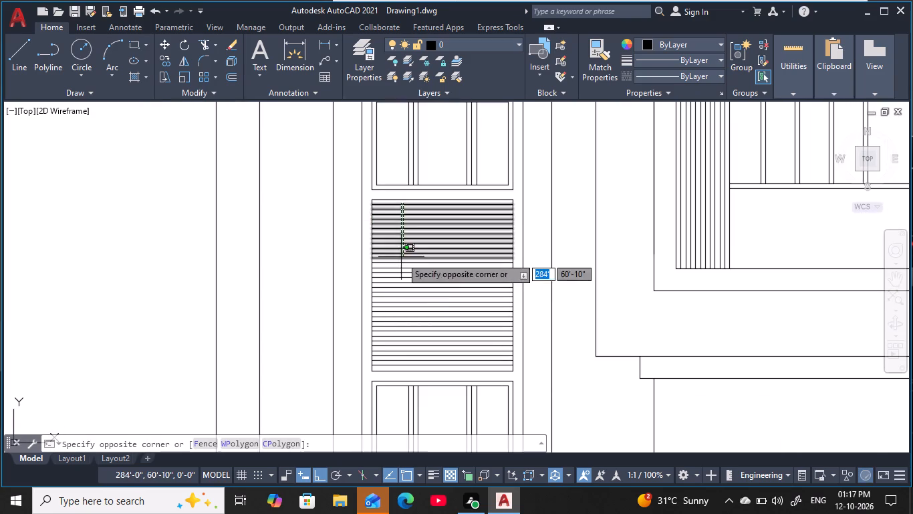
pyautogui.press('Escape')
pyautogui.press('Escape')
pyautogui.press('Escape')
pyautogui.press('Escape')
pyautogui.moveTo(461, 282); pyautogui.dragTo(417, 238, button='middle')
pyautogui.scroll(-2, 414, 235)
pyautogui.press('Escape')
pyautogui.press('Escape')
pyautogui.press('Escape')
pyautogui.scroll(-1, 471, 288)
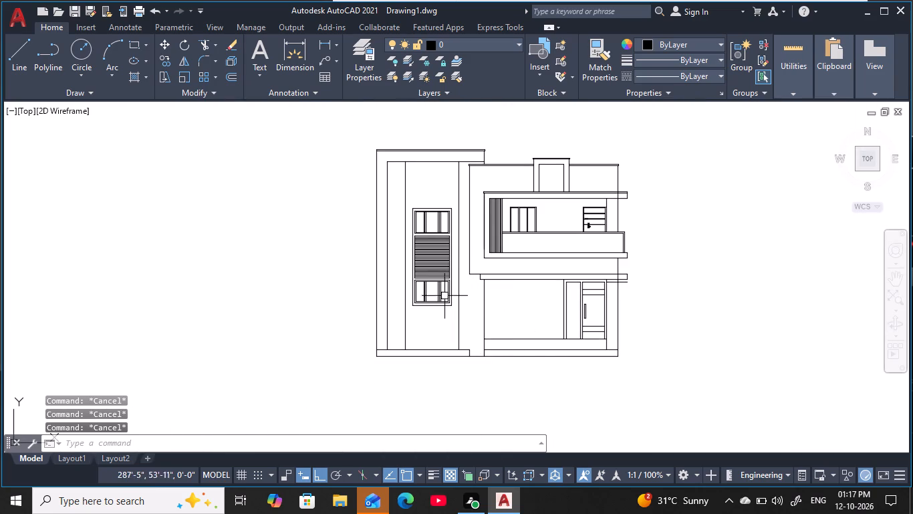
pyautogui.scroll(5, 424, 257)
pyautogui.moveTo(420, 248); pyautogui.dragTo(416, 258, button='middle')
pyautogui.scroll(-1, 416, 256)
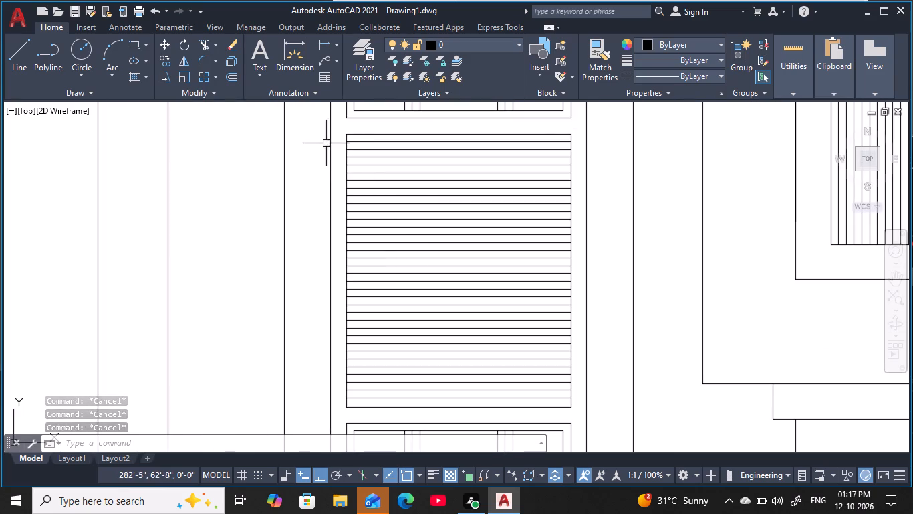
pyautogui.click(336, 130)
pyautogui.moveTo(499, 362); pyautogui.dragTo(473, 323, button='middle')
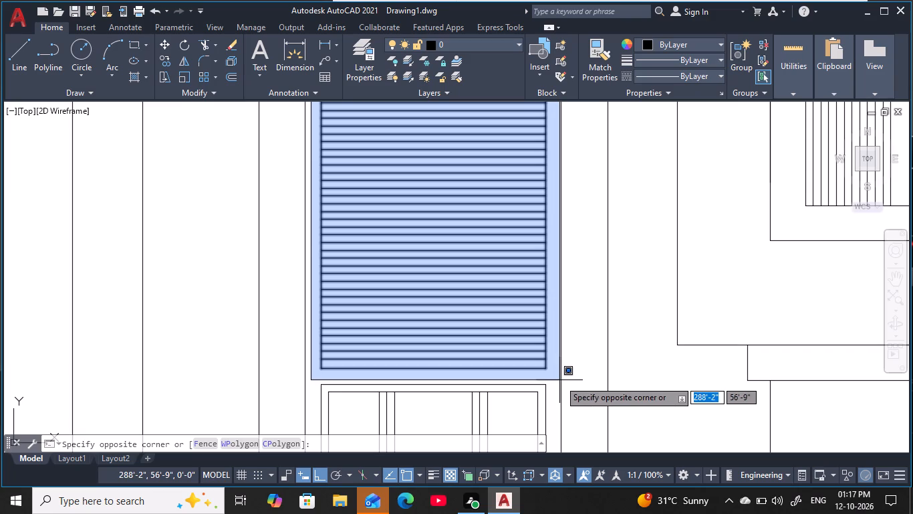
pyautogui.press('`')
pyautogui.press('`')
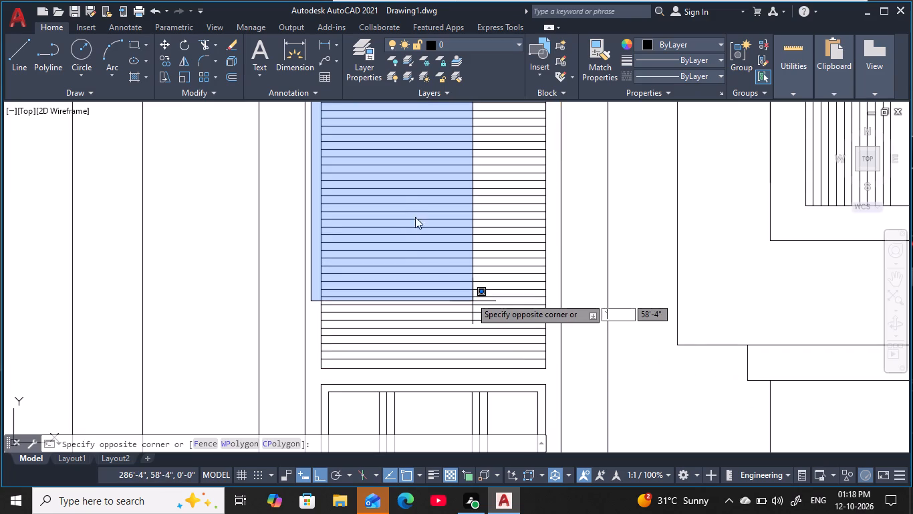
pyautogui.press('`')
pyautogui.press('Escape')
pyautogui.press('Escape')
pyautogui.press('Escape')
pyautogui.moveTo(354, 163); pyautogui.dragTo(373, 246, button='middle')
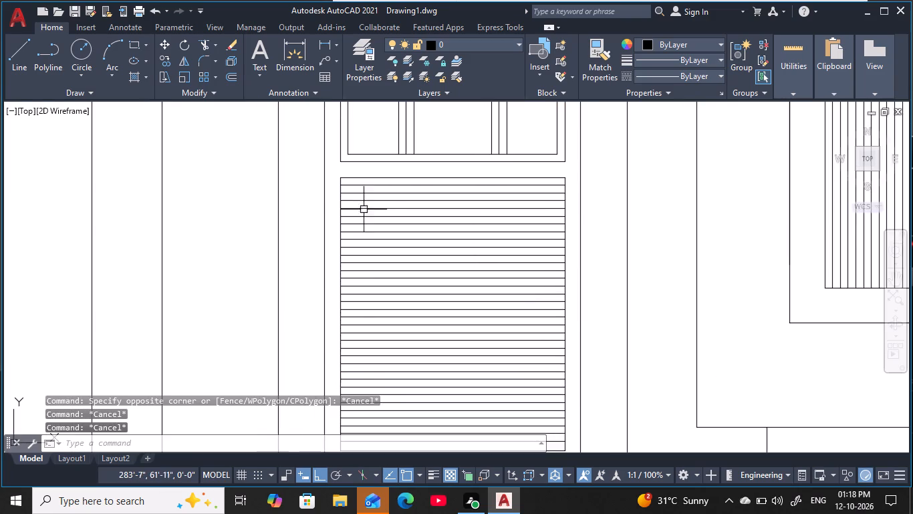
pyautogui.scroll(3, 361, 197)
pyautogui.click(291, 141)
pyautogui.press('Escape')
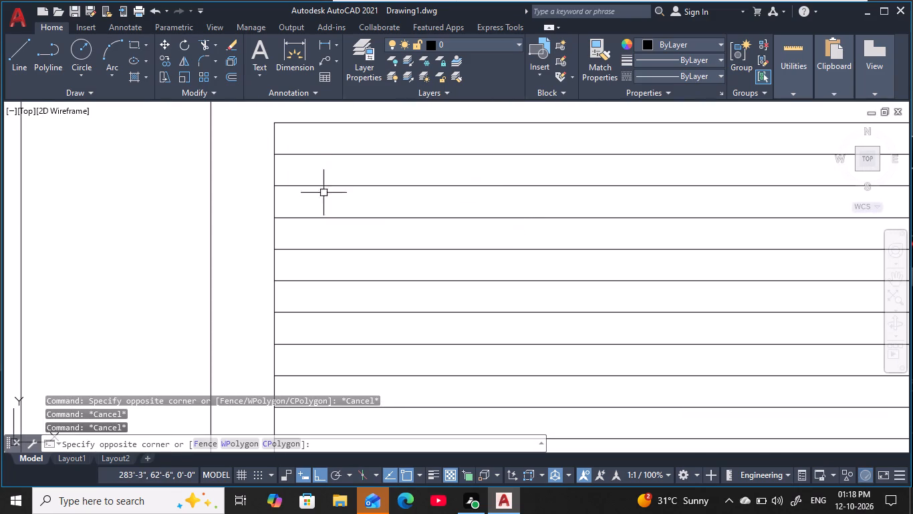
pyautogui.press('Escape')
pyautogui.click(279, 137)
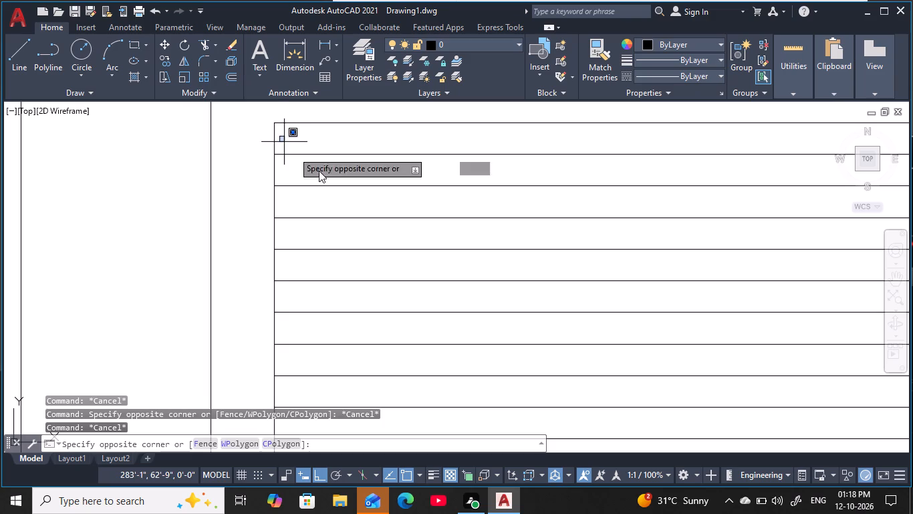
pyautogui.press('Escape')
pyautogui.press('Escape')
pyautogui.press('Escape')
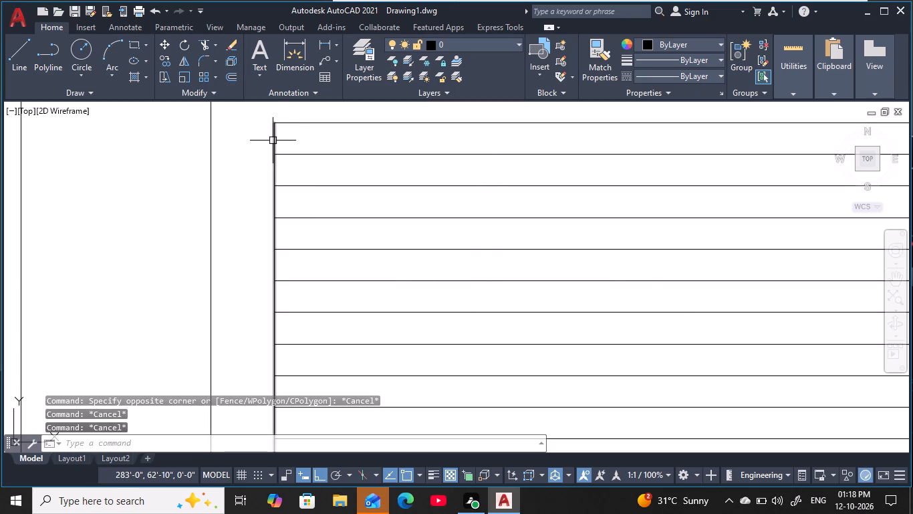
# Erase the vertical line along the left edge of the louvred middle window panel.
pyautogui.click(274, 141)
pyautogui.write('e')
pyautogui.press('space')
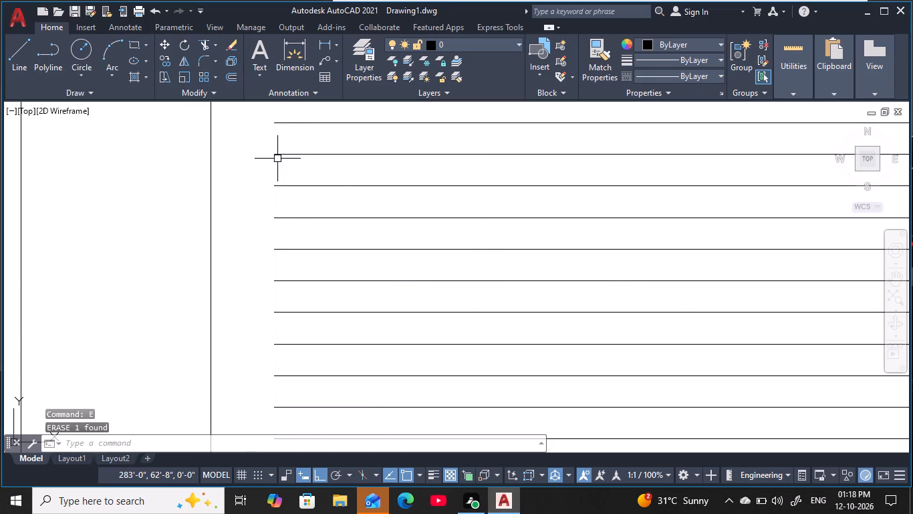
# Erase all the horizontal louvre lines between the top and bottom edges of the tower window's middle panel.
pyautogui.click(253, 129)
pyautogui.moveTo(597, 321); pyautogui.dragTo(412, 189, button='middle')
pyautogui.scroll(-2, 442, 226)
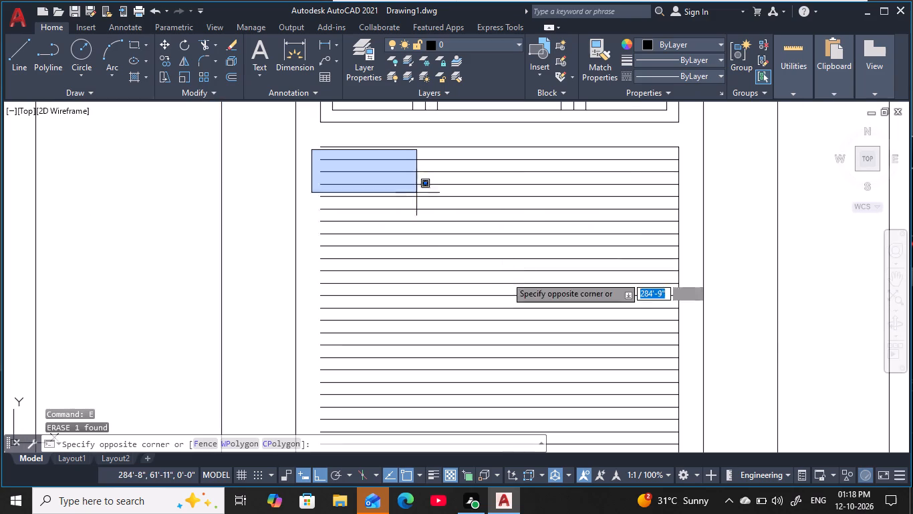
pyautogui.moveTo(688, 355); pyautogui.dragTo(652, 254, button='middle')
pyautogui.moveTo(665, 345); pyautogui.dragTo(666, 251, button='middle')
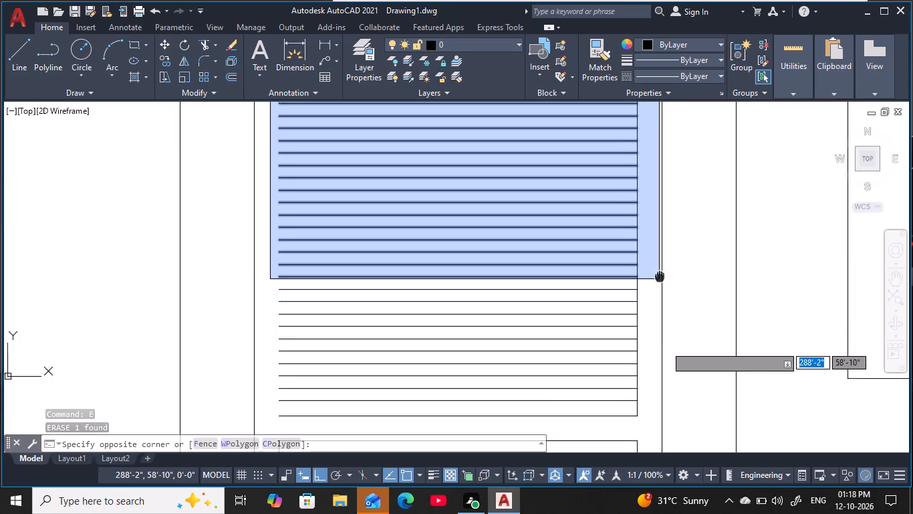
pyautogui.click(677, 379)
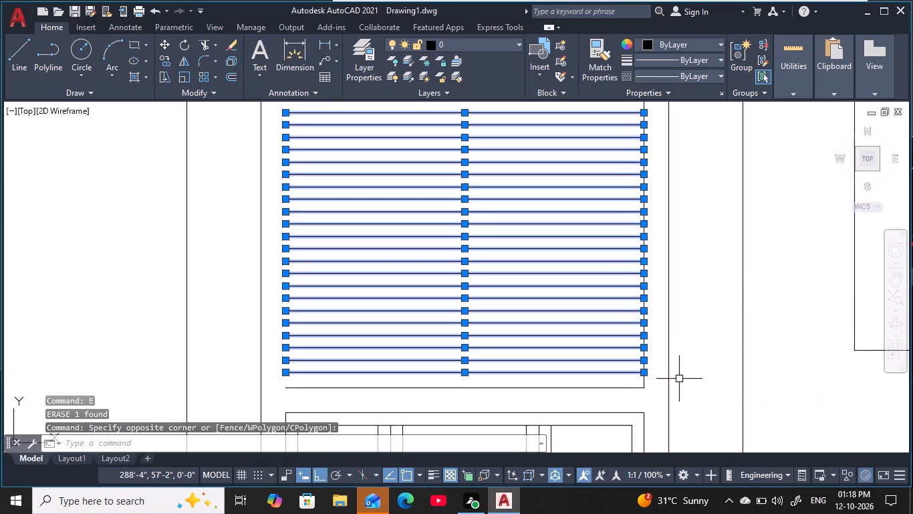
pyautogui.press('e')
pyautogui.press('space')
pyautogui.scroll(-2, 454, 277)
pyautogui.moveTo(451, 276); pyautogui.dragTo(461, 302, button='middle')
pyautogui.press('Escape')
pyautogui.press('Escape')
pyautogui.press('Escape')
pyautogui.press('Escape')
pyautogui.press('Escape')
pyautogui.press('Escape')
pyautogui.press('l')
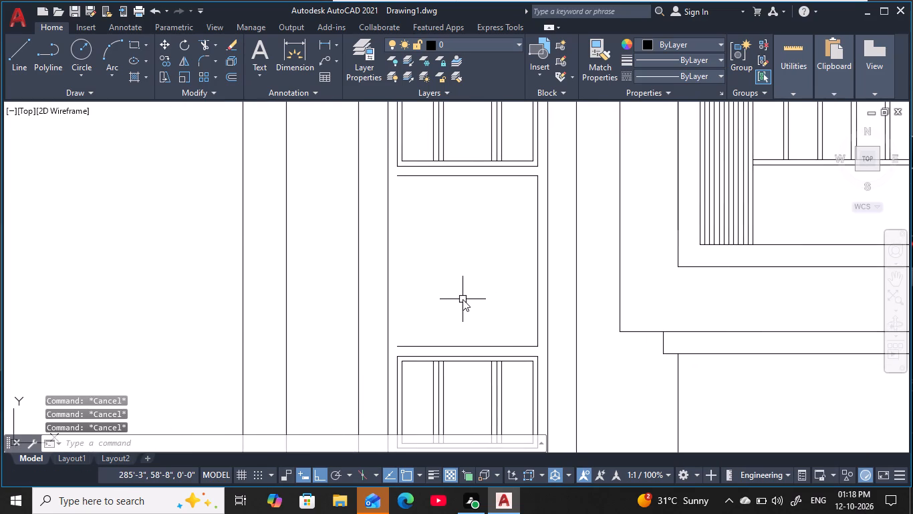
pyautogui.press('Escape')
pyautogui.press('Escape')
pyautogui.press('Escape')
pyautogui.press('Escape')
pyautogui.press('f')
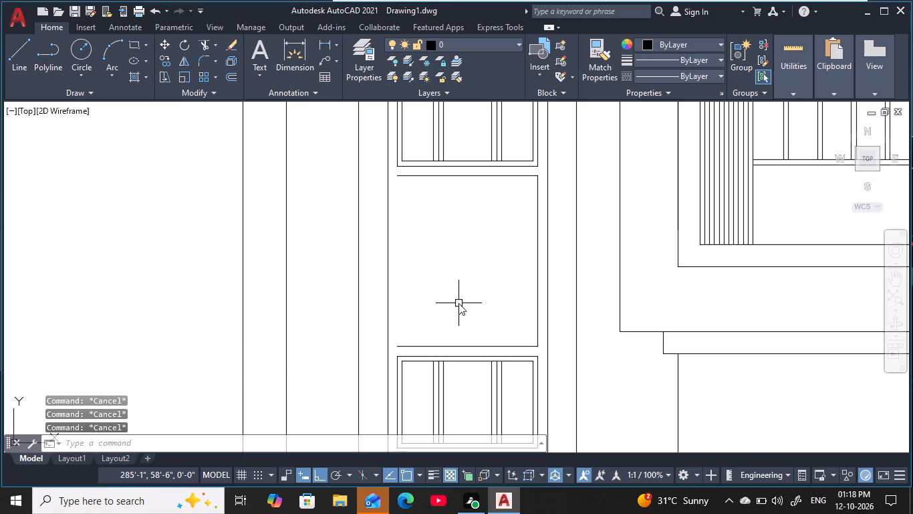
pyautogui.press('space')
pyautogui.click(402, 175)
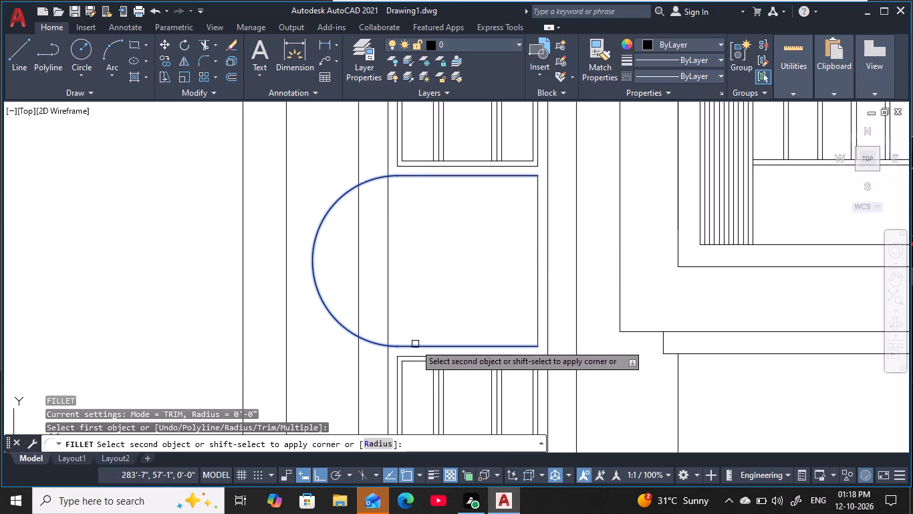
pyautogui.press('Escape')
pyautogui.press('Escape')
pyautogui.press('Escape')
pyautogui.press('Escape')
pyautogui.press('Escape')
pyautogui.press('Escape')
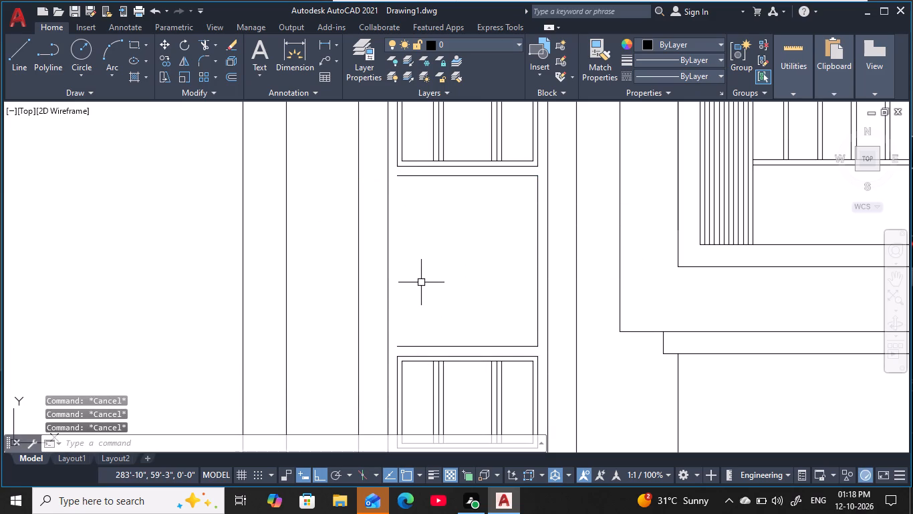
# Draw a vertical line about 5'-11" long closing the left side of the tower window's middle panel.
pyautogui.write('l')
pyautogui.press('space')
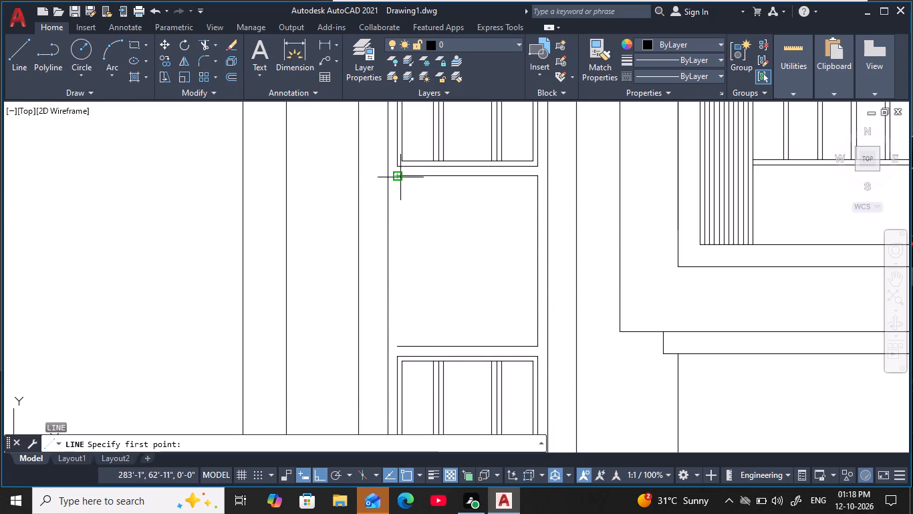
pyautogui.click(400, 177)
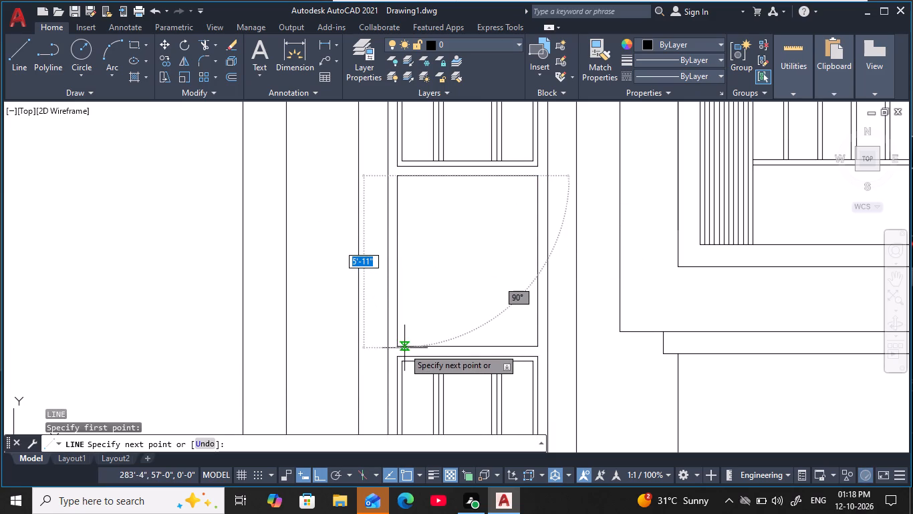
pyautogui.click(401, 347)
pyautogui.press('Escape')
pyautogui.press('Escape')
pyautogui.press('Escape')
pyautogui.press('Escape')
pyautogui.press('Escape')
# Offset the middle panel's left edge rightward repeatedly at 2" spacing, filling the panel with vertical louvre lines up to its right edge.
pyautogui.scroll(-1, 451, 277)
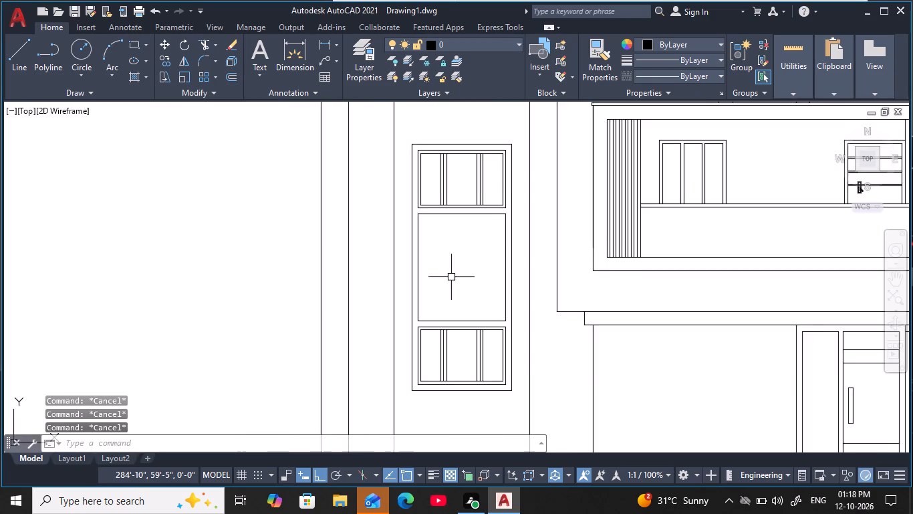
pyautogui.moveTo(451, 277); pyautogui.dragTo(442, 281, button='middle')
pyautogui.scroll(2, 448, 319)
pyautogui.middleClick(447, 315)
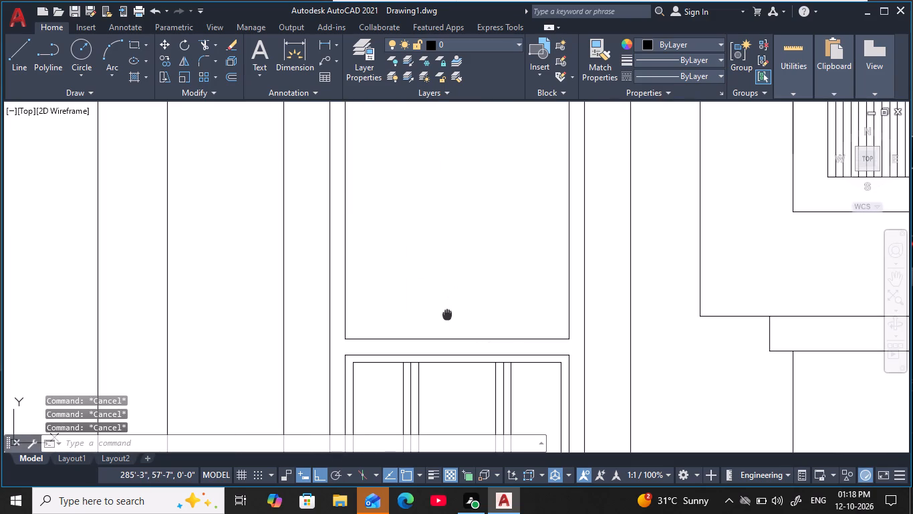
pyautogui.scroll(-2, 447, 315)
pyautogui.moveTo(447, 315); pyautogui.dragTo(434, 321, button='middle')
pyautogui.press('Escape')
pyautogui.press('Escape')
pyautogui.press('Escape')
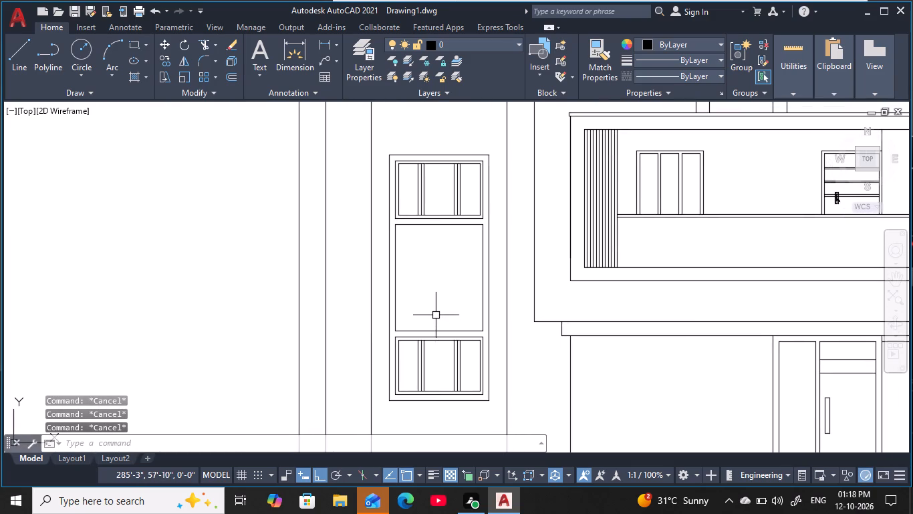
pyautogui.write('o')
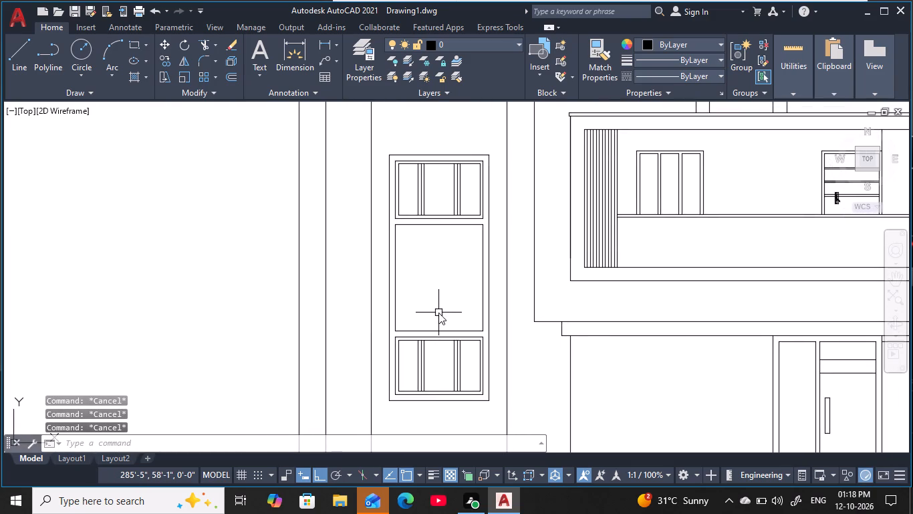
pyautogui.press('space')
pyautogui.write('2')
pyautogui.press('space')
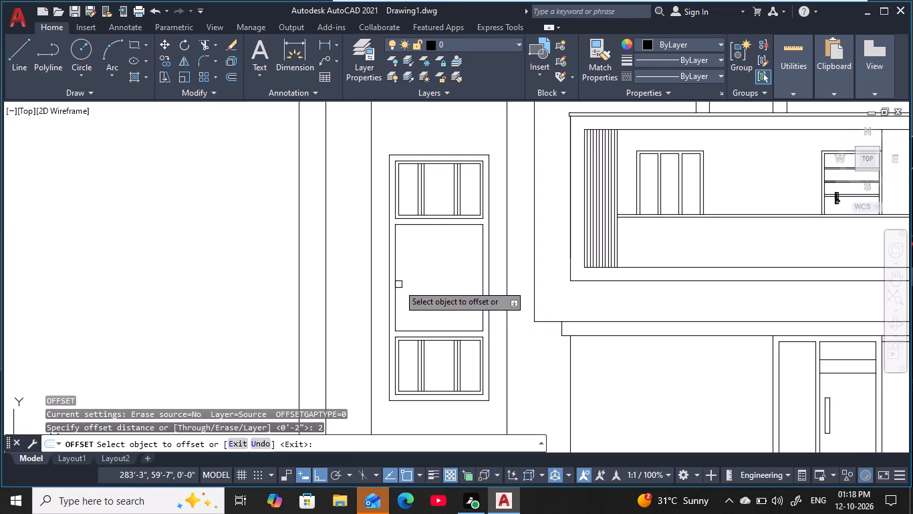
pyautogui.click(396, 284)
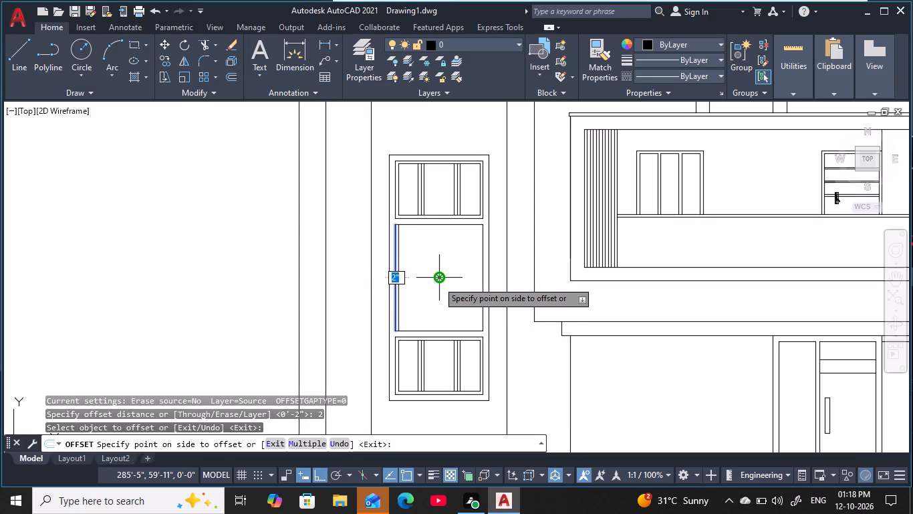
pyautogui.write('m')
pyautogui.press('space')
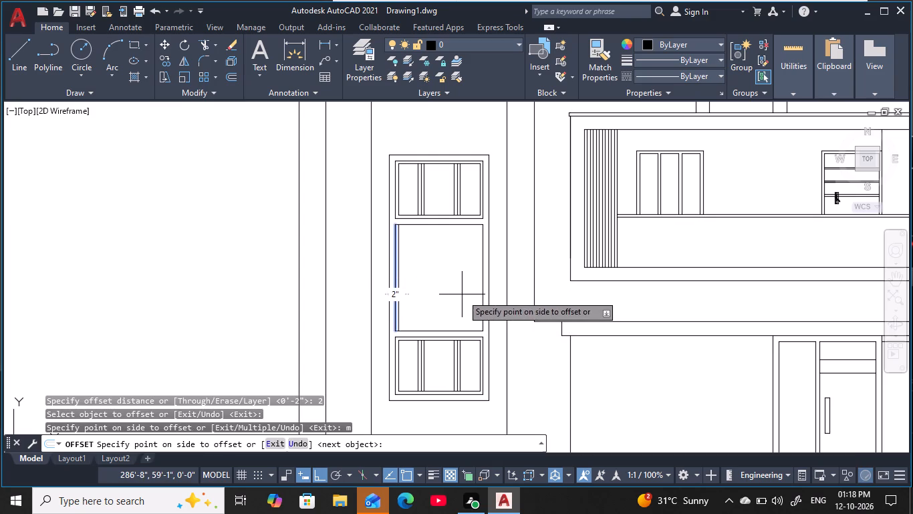
pyautogui.doubleClick(462, 294)
pyautogui.doubleClick(467, 296)
pyautogui.click(473, 300)
pyautogui.tripleClick(477, 302)
pyautogui.tripleClick(478, 302)
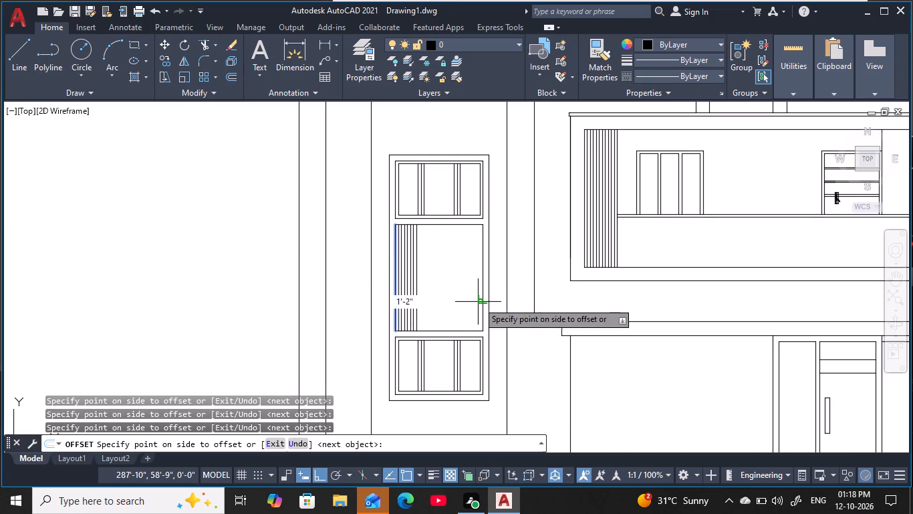
pyautogui.tripleClick(480, 302)
pyautogui.tripleClick(480, 302)
pyautogui.tripleClick(481, 303)
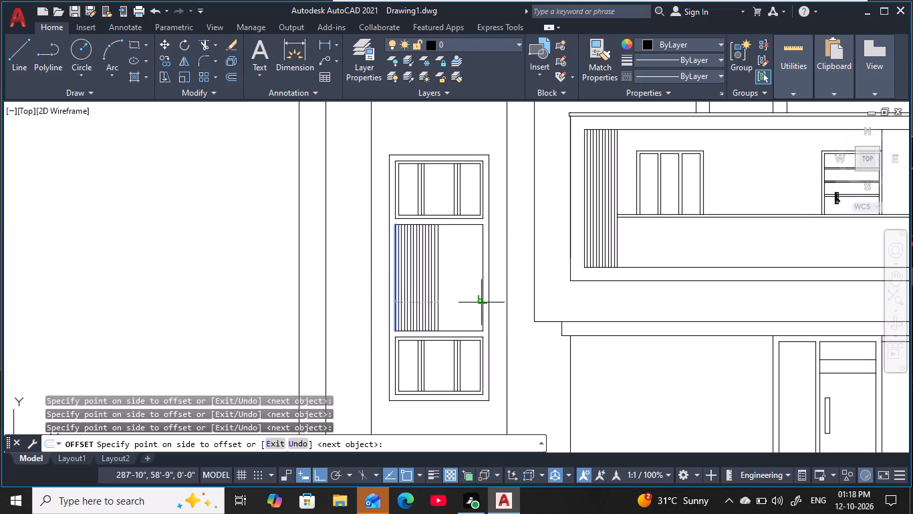
pyautogui.tripleClick(481, 303)
pyautogui.tripleClick(481, 303)
pyautogui.click(482, 304)
pyautogui.click(507, 302)
pyautogui.click(513, 302)
pyautogui.tripleClick(519, 302)
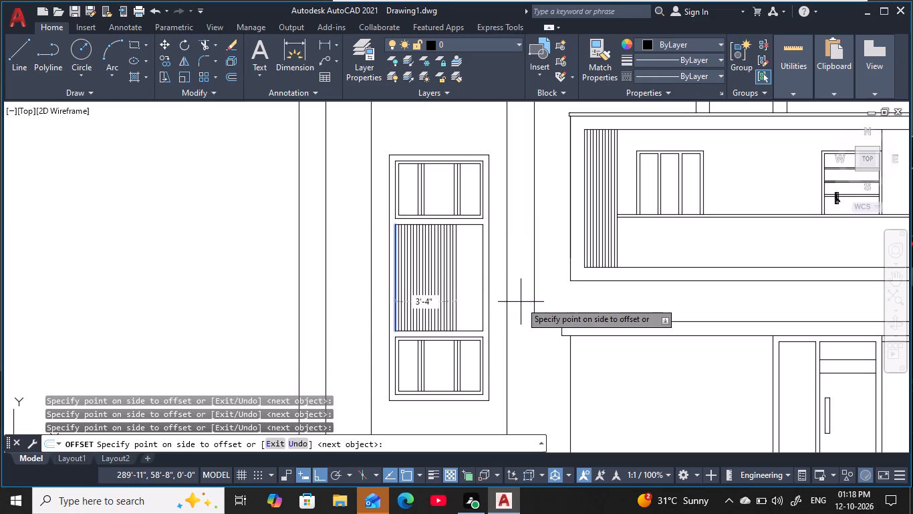
pyautogui.doubleClick(528, 302)
pyautogui.click(535, 303)
pyautogui.click(543, 303)
pyautogui.click(555, 303)
pyautogui.click(563, 301)
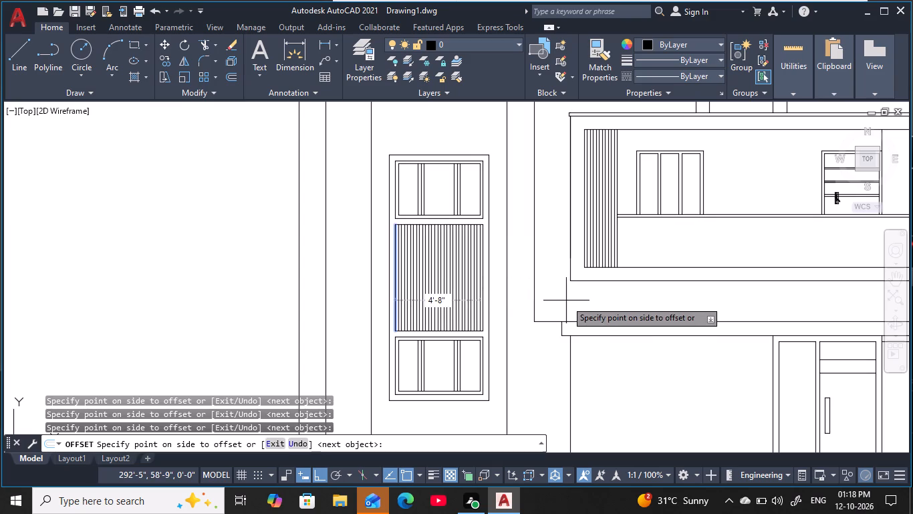
pyautogui.click(567, 301)
pyautogui.press('Escape')
pyautogui.press('Escape')
# Examine the whole front elevation with the tower window's vertical louvres, the balcony and the ground-floor wall.
pyautogui.scroll(-3, 506, 311)
pyautogui.moveTo(505, 311); pyautogui.dragTo(445, 290, button='middle')
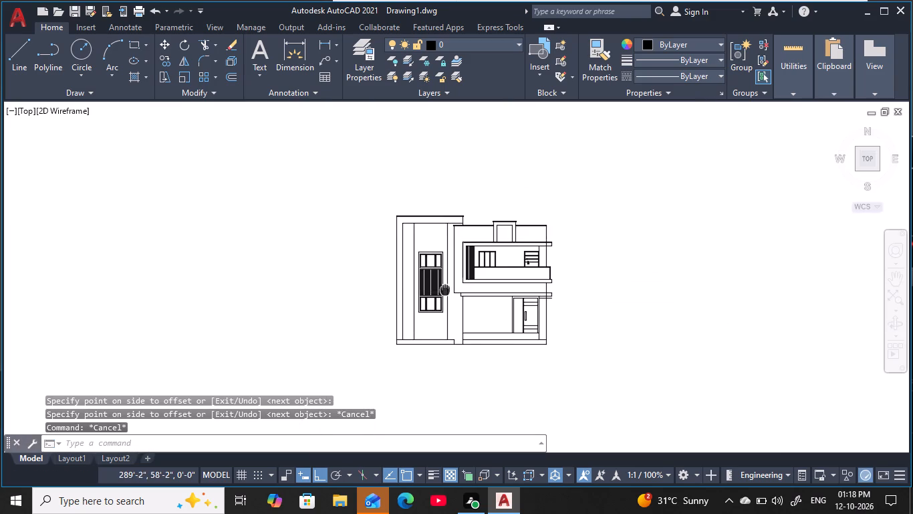
pyautogui.scroll(1, 452, 288)
pyautogui.moveTo(453, 288); pyautogui.dragTo(440, 271, button='middle')
pyautogui.scroll(1, 440, 270)
pyautogui.moveTo(440, 270); pyautogui.dragTo(454, 284, button='middle')
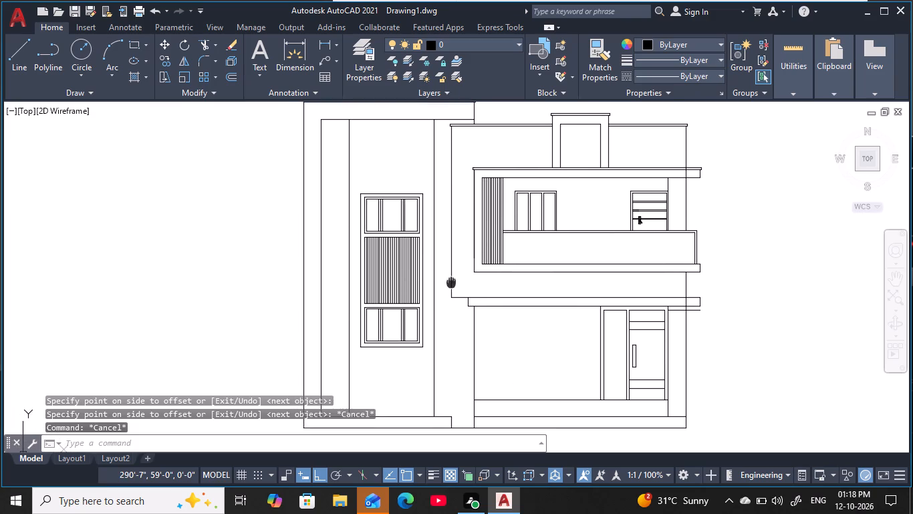
pyautogui.press('Escape')
pyautogui.press('Escape')
pyautogui.press('Escape')
pyautogui.press('Escape')
pyautogui.moveTo(543, 344); pyautogui.dragTo(513, 319, button='middle')
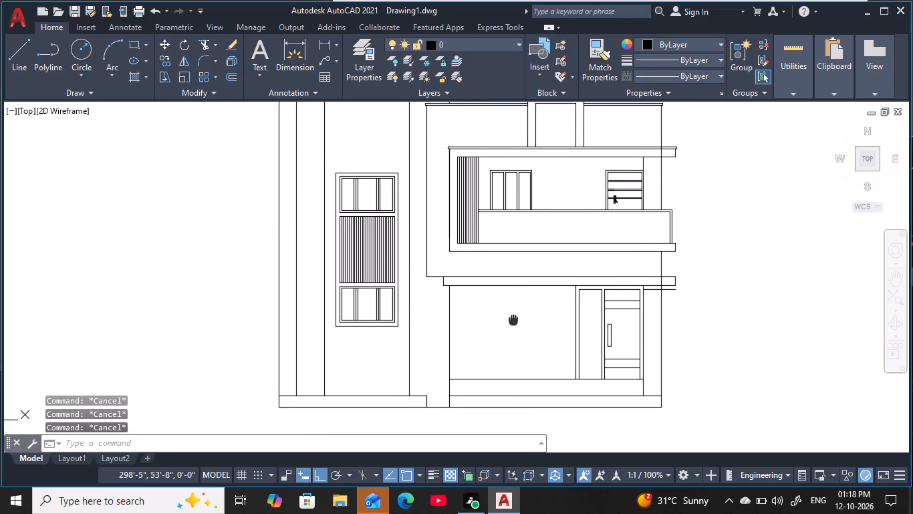
pyautogui.moveTo(513, 319); pyautogui.dragTo(512, 318, button='middle')
pyautogui.moveTo(499, 327); pyautogui.dragTo(461, 322, button='middle')
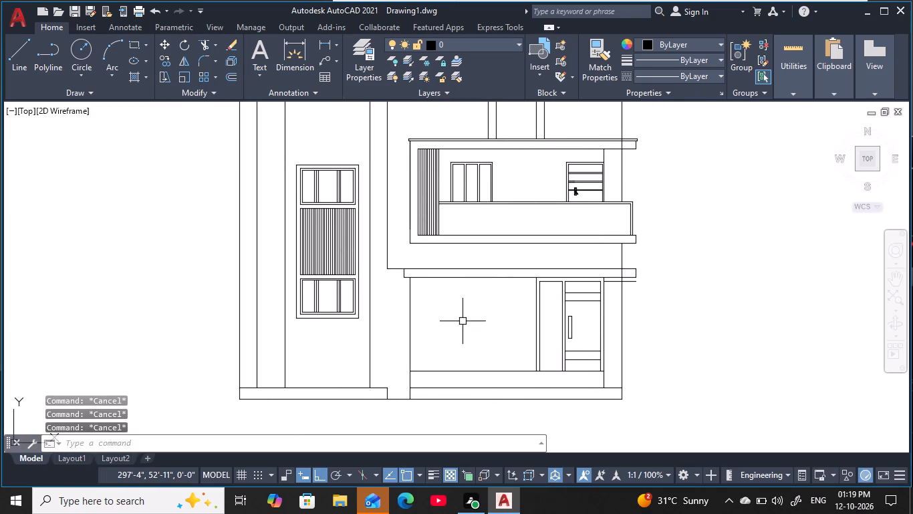
pyautogui.moveTo(463, 326); pyautogui.dragTo(472, 348, button='middle')
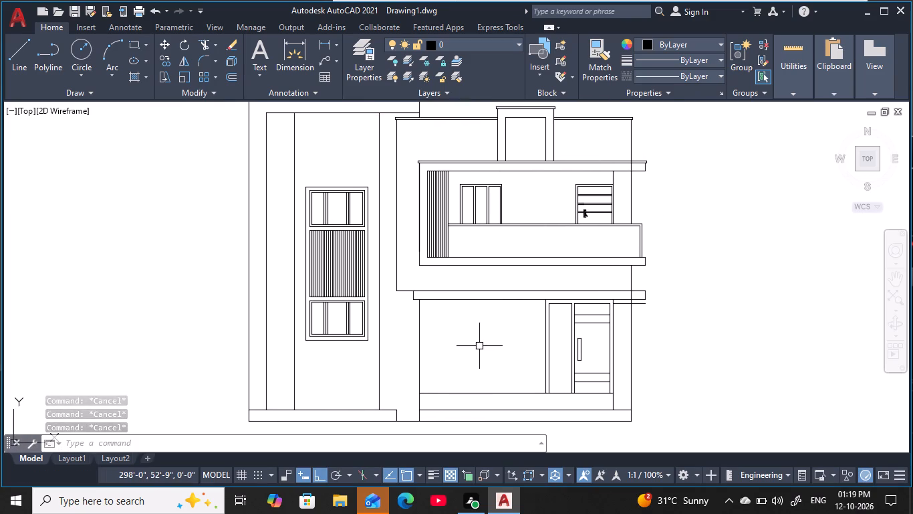
pyautogui.scroll(-1, 481, 349)
pyautogui.moveTo(475, 351); pyautogui.dragTo(467, 349, button='middle')
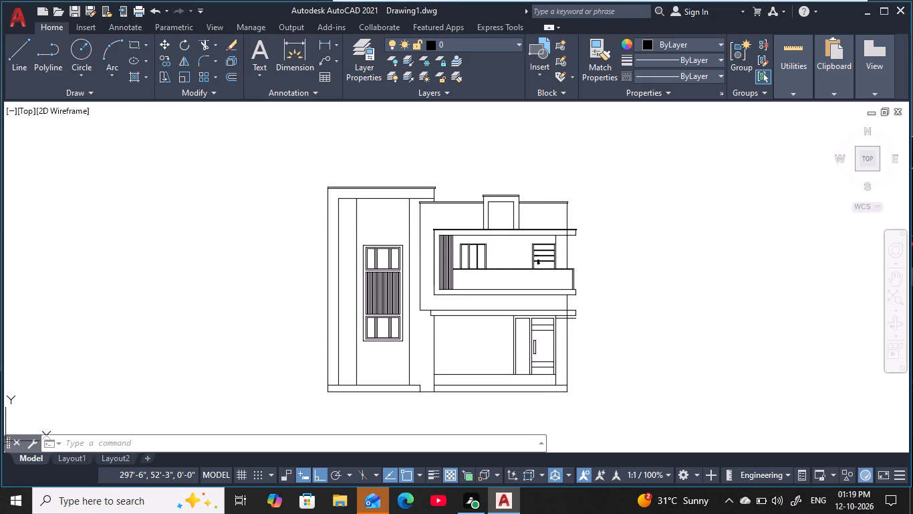
pyautogui.moveTo(467, 349); pyautogui.dragTo(471, 349, button='middle')
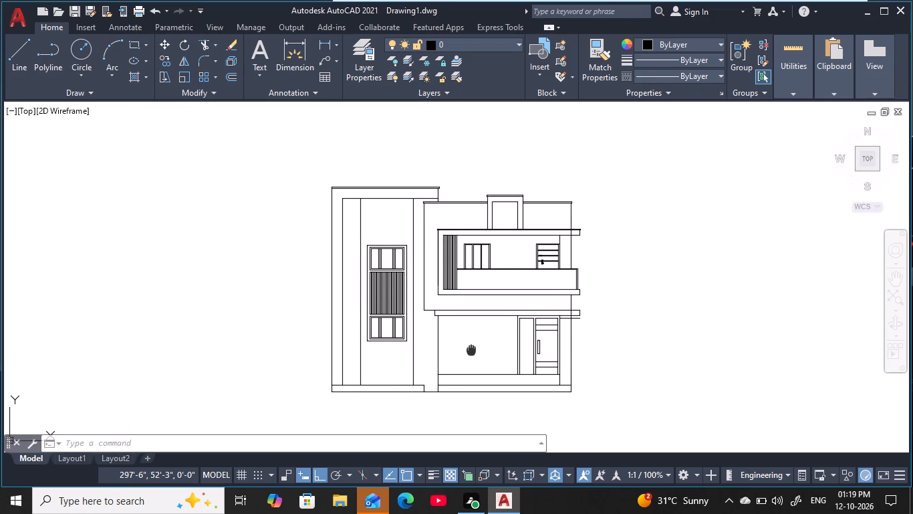
pyautogui.moveTo(471, 349); pyautogui.dragTo(487, 351, button='middle')
pyautogui.moveTo(495, 353); pyautogui.dragTo(470, 341, button='middle')
pyautogui.scroll(1, 469, 339)
pyautogui.moveTo(469, 339); pyautogui.dragTo(467, 339, button='middle')
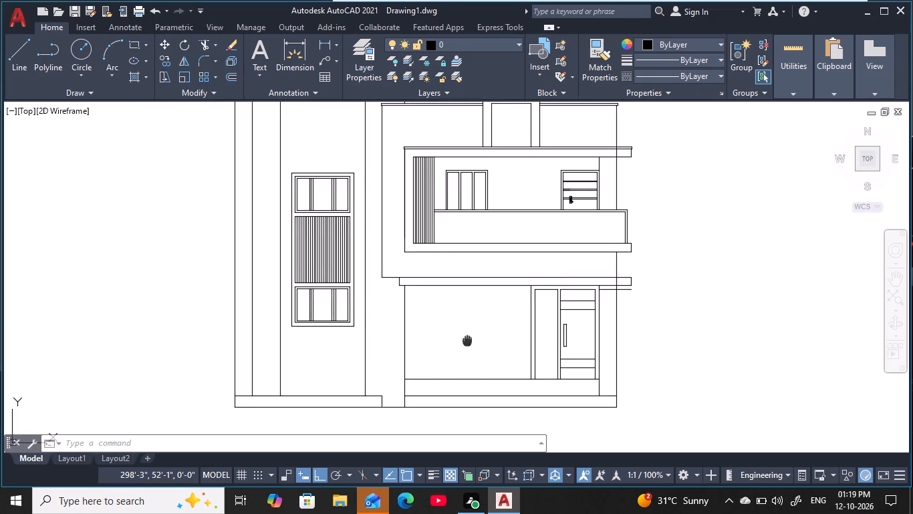
pyautogui.moveTo(467, 339); pyautogui.dragTo(514, 355, button='middle')
pyautogui.press('Escape')
pyautogui.press('Escape')
pyautogui.press('Escape')
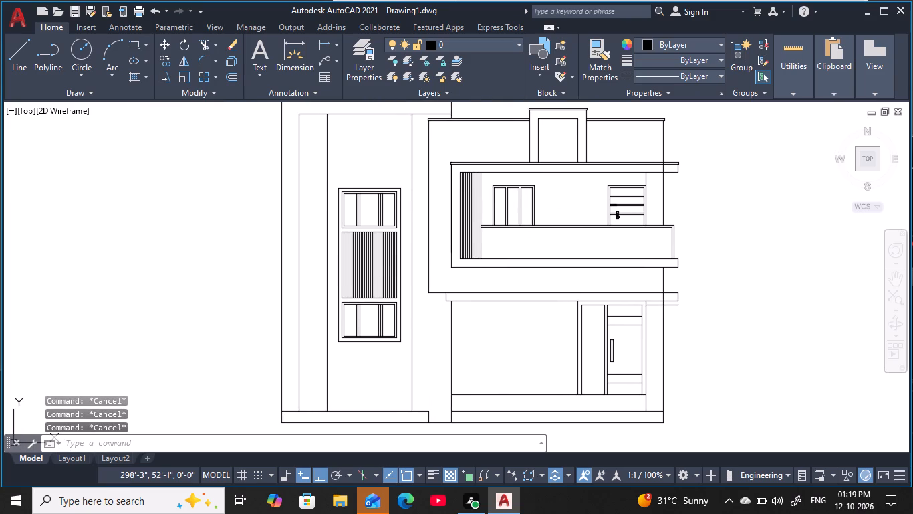
pyautogui.press('Escape')
pyautogui.press('Escape')
pyautogui.press('Escape')
pyautogui.press('Escape')
pyautogui.press('Escape')
pyautogui.press('Escape')
pyautogui.moveTo(505, 343); pyautogui.dragTo(475, 336, button='middle')
pyautogui.press('Escape')
pyautogui.press('Escape')
pyautogui.press('Escape')
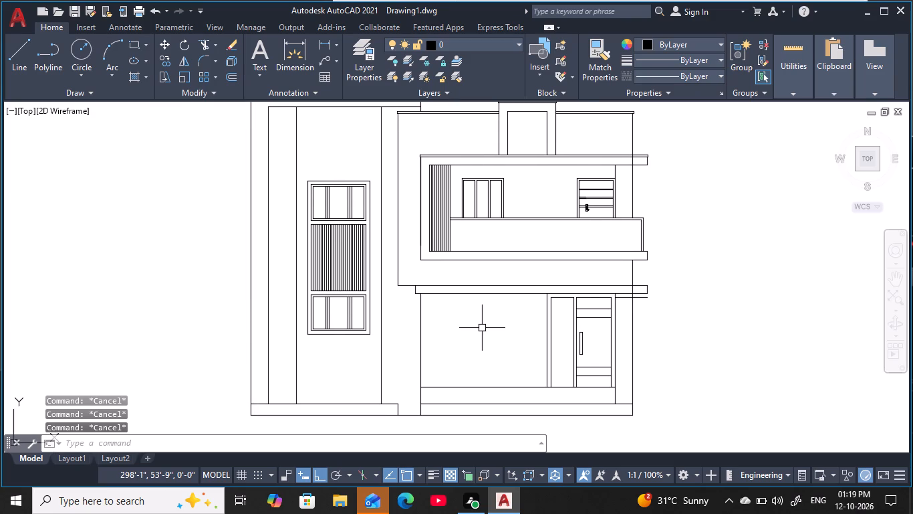
pyautogui.press('Escape')
pyautogui.press('Escape')
pyautogui.press('Escape')
pyautogui.press('Escape')
# Draw a vertical line about 6'-8" long from the balcony window's lower-left corner down to the underside of the ground-floor slab band.
pyautogui.scroll(2, 460, 231)
pyautogui.press('Escape')
pyautogui.moveTo(461, 231); pyautogui.dragTo(432, 264, button='middle')
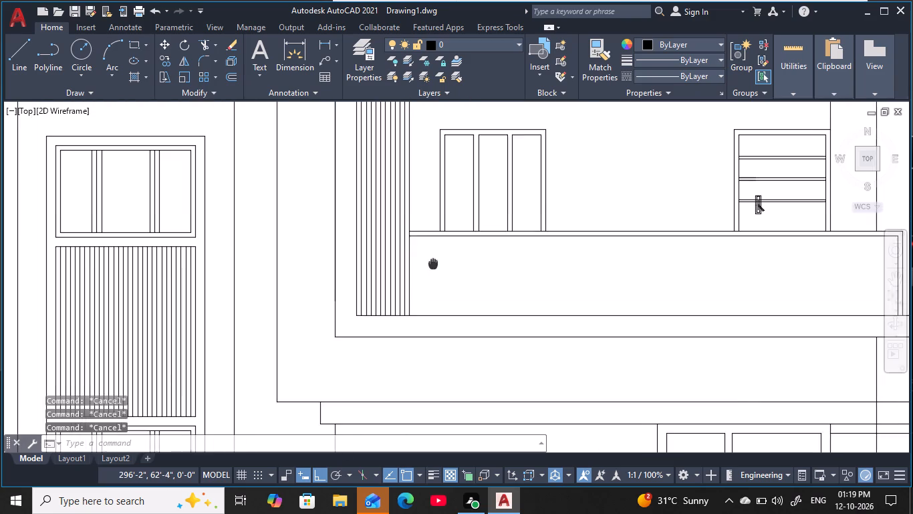
pyautogui.moveTo(432, 264); pyautogui.dragTo(429, 265, button='middle')
pyautogui.press('Escape')
pyautogui.press('Escape')
pyautogui.press('Escape')
pyautogui.write('l')
pyautogui.press('space')
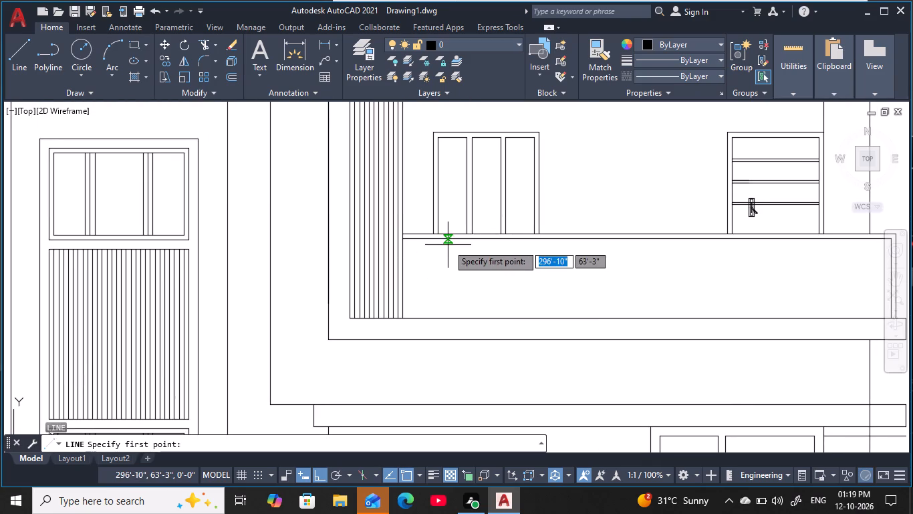
pyautogui.click(430, 233)
pyautogui.moveTo(442, 360); pyautogui.dragTo(441, 353, button='middle')
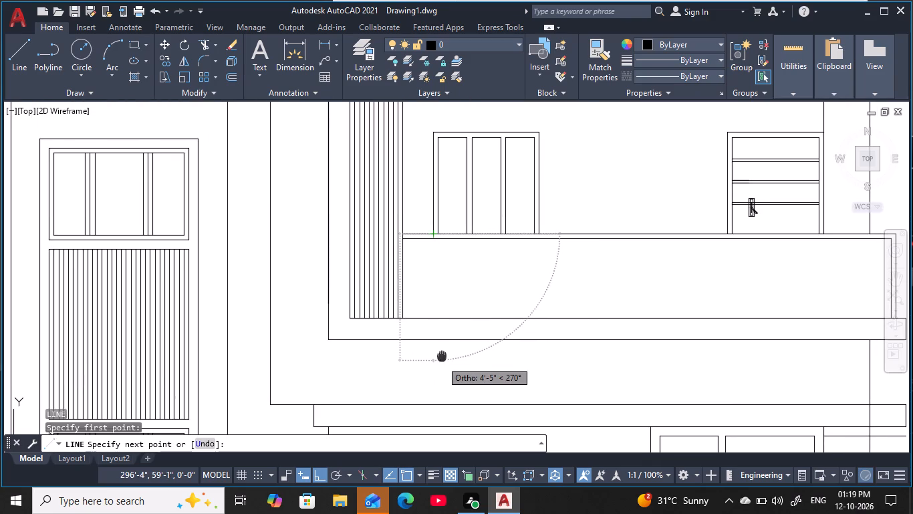
pyautogui.moveTo(441, 353); pyautogui.dragTo(425, 211, button='middle')
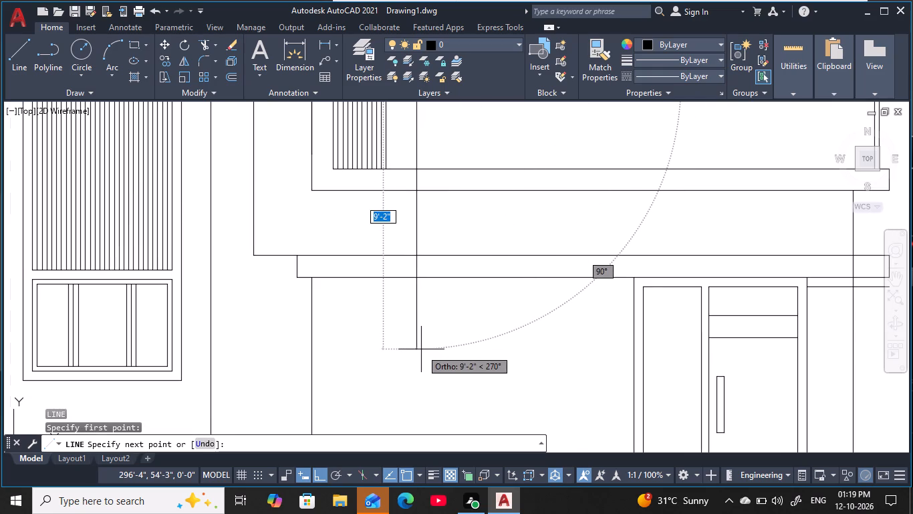
pyautogui.middleClick(421, 349)
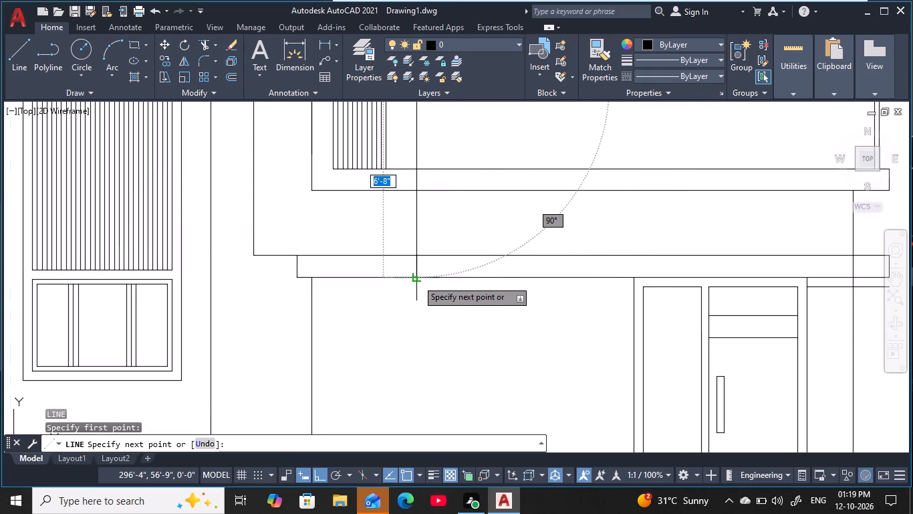
pyautogui.click(417, 280)
pyautogui.press('Escape')
pyautogui.press('Escape')
pyautogui.scroll(-1, 430, 305)
pyautogui.press('Escape')
pyautogui.moveTo(430, 304); pyautogui.dragTo(399, 244, button='middle')
pyautogui.press('Escape')
pyautogui.press('Escape')
pyautogui.press('Escape')
pyautogui.press('Escape')
pyautogui.press('Escape')
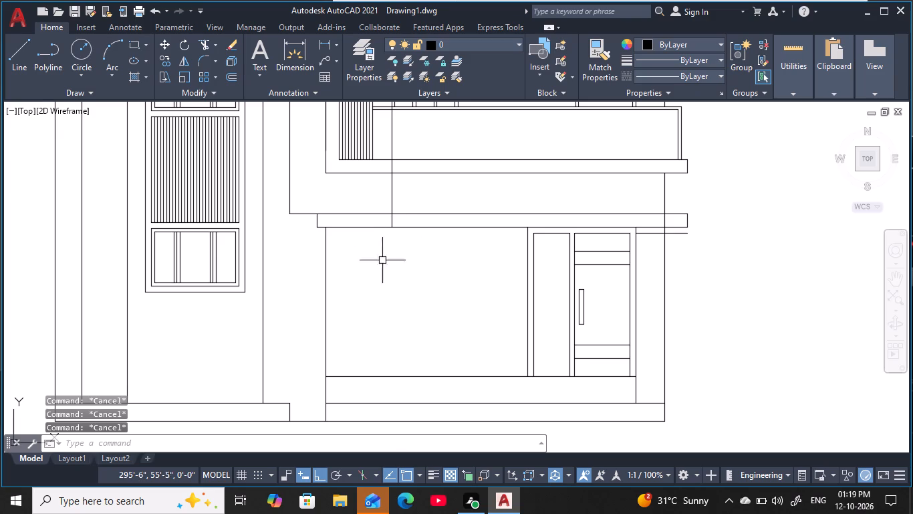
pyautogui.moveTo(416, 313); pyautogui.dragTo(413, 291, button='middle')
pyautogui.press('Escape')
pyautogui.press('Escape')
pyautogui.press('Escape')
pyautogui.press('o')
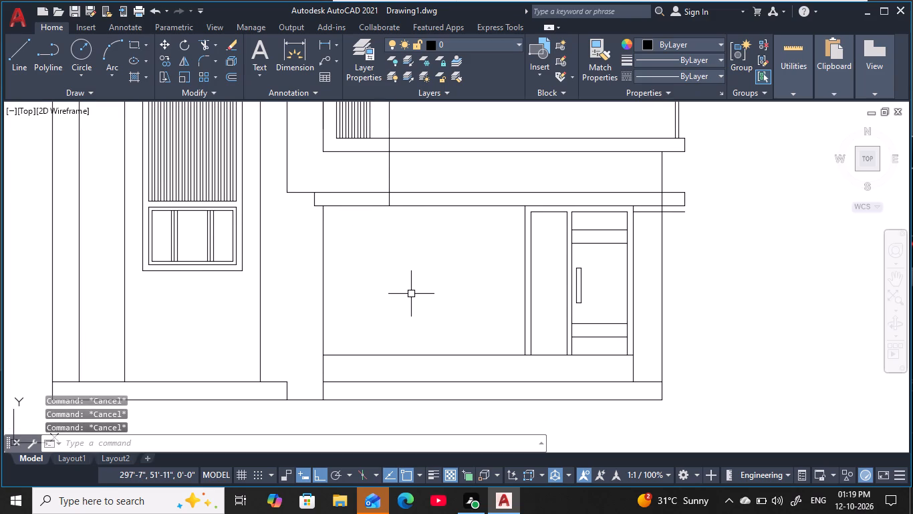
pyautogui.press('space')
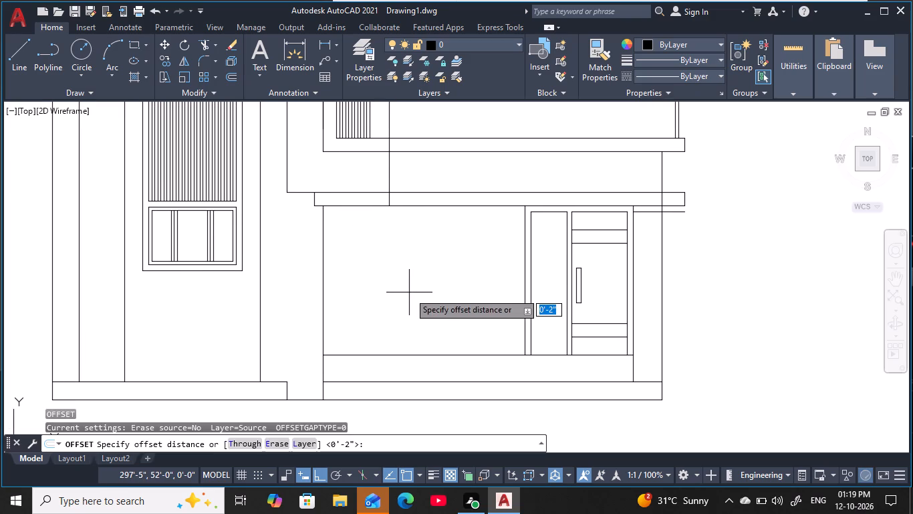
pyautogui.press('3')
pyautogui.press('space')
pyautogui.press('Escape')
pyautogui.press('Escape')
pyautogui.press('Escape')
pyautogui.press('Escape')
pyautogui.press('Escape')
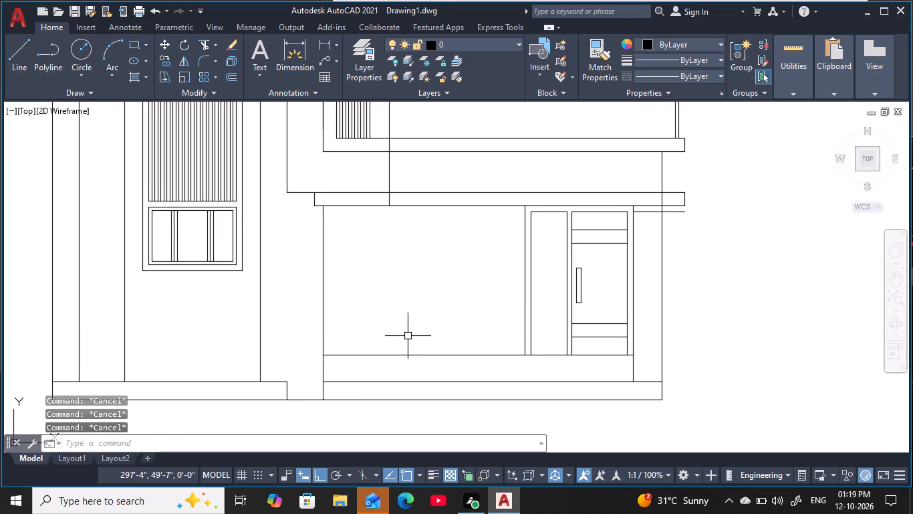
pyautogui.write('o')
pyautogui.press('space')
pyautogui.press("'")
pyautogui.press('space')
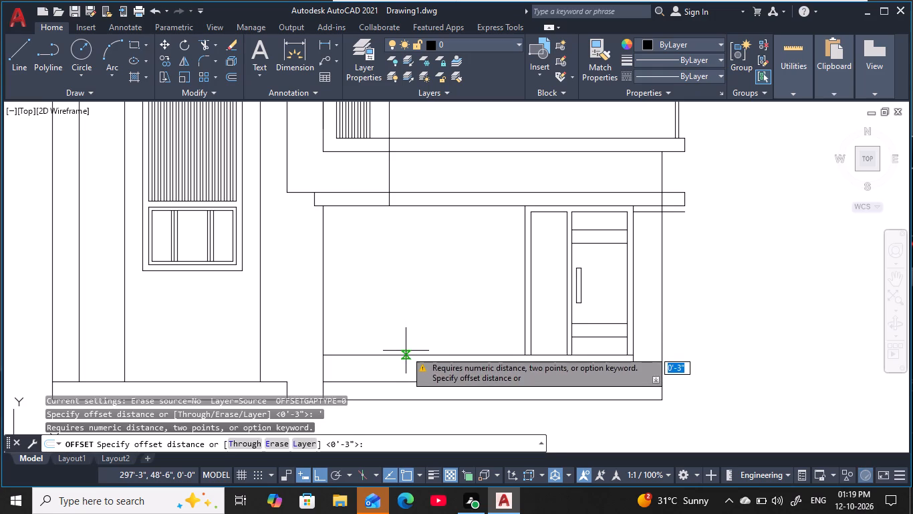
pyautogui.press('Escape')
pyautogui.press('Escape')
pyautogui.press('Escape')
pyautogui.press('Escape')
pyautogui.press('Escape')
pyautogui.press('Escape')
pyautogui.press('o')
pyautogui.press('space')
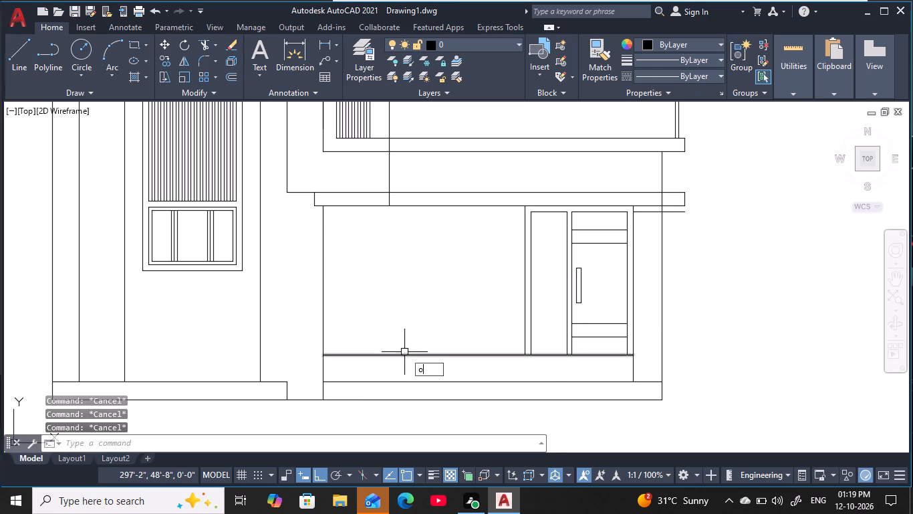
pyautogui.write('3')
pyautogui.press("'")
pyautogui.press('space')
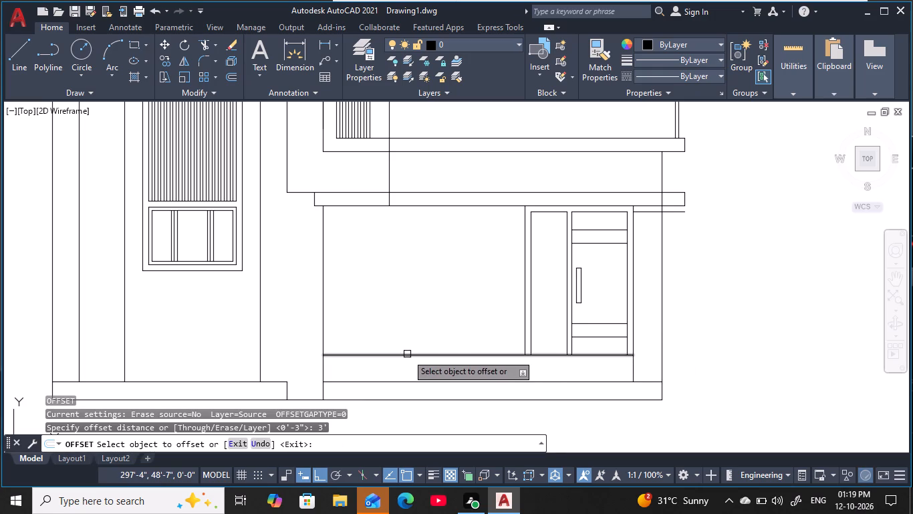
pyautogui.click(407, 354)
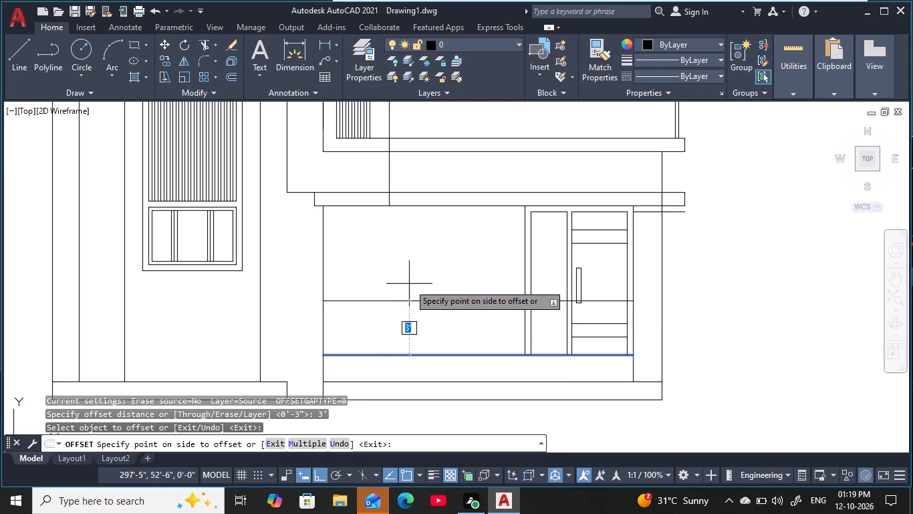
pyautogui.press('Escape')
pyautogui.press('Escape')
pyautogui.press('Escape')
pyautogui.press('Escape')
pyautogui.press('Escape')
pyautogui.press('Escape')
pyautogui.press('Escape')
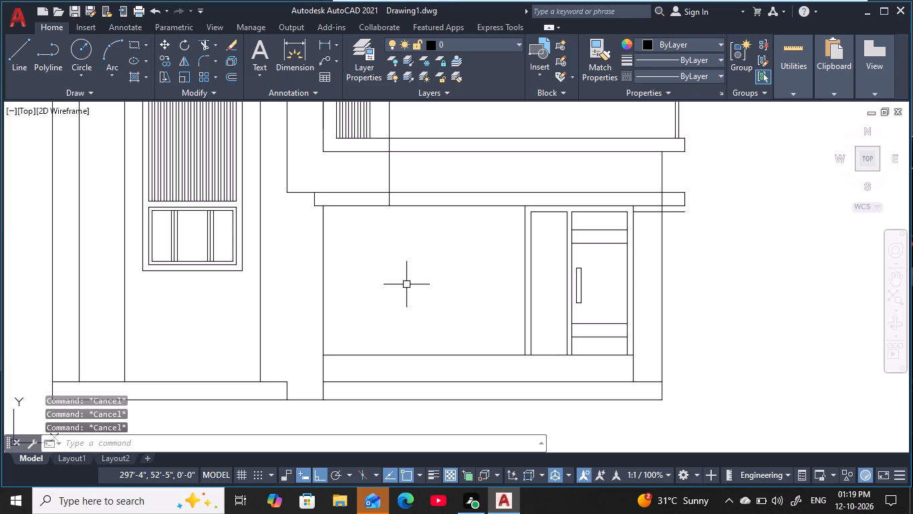
# Offset the top line of the lowest plinth band upward by 3' across the ground-floor wall.
pyautogui.press('o')
pyautogui.press('space')
pyautogui.press('3')
pyautogui.press("'")
pyautogui.press('space')
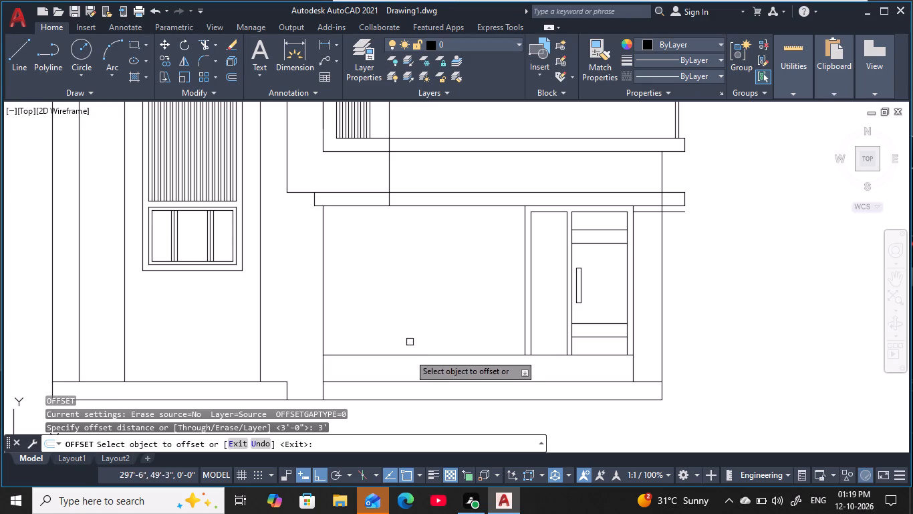
pyautogui.click(410, 381)
pyautogui.click(415, 284)
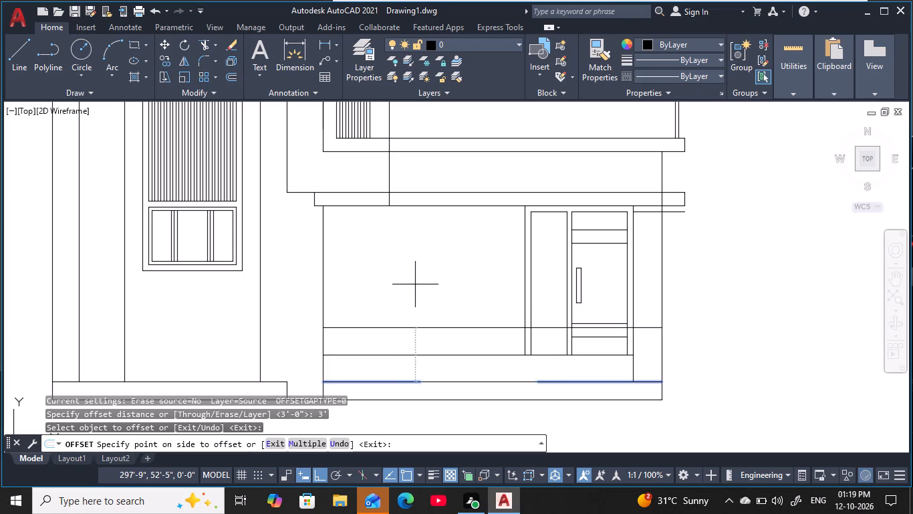
pyautogui.press('Escape')
pyautogui.press('Escape')
pyautogui.press('Escape')
pyautogui.press('Escape')
pyautogui.press('Escape')
pyautogui.press('Escape')
pyautogui.press('Escape')
pyautogui.press('Escape')
pyautogui.press('Escape')
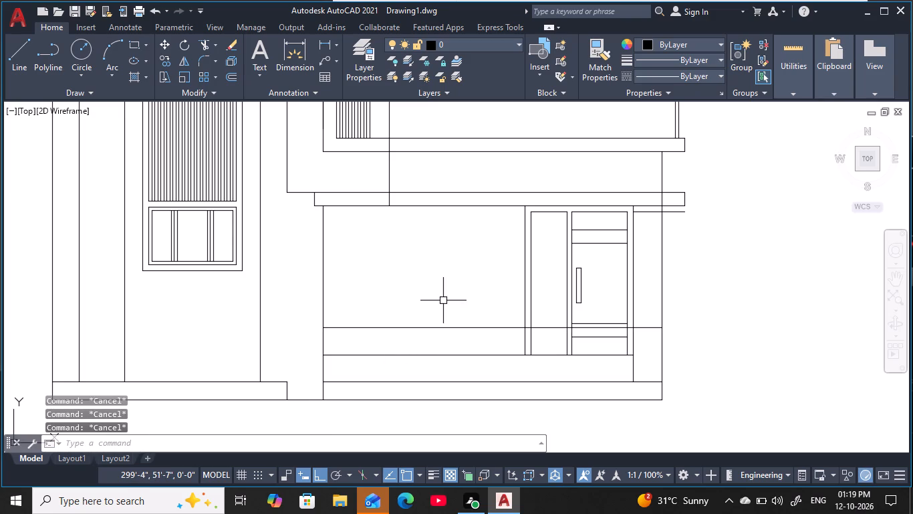
pyautogui.press('Escape')
pyautogui.press('Escape')
pyautogui.press('Escape')
pyautogui.press('Escape')
pyautogui.press('Escape')
pyautogui.press('Escape')
# Extend the new vertical line down to the 3' offset line on the ground-floor wall.
pyautogui.write('ex')
pyautogui.press('space')
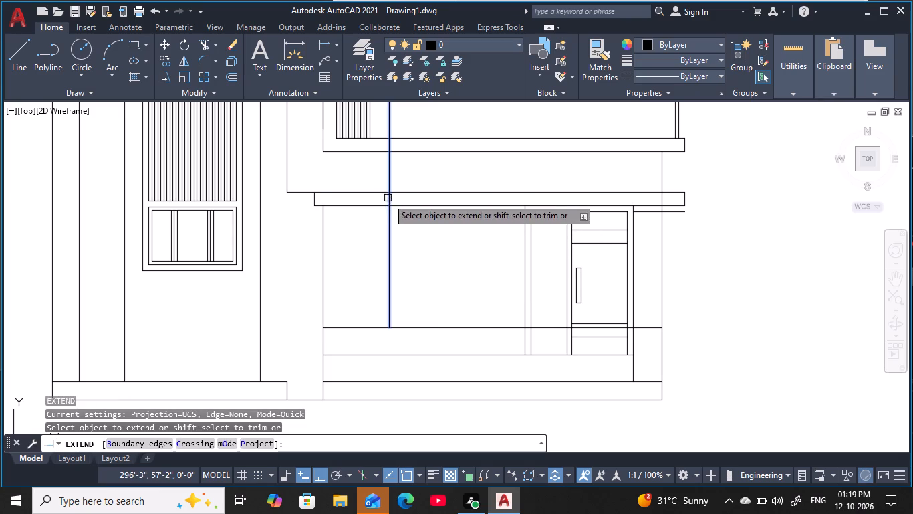
pyautogui.click(388, 198)
pyautogui.press('Escape')
pyautogui.press('Escape')
pyautogui.press('Escape')
pyautogui.press('Escape')
pyautogui.press('Escape')
pyautogui.press('Escape')
pyautogui.press('Escape')
pyautogui.press('Escape')
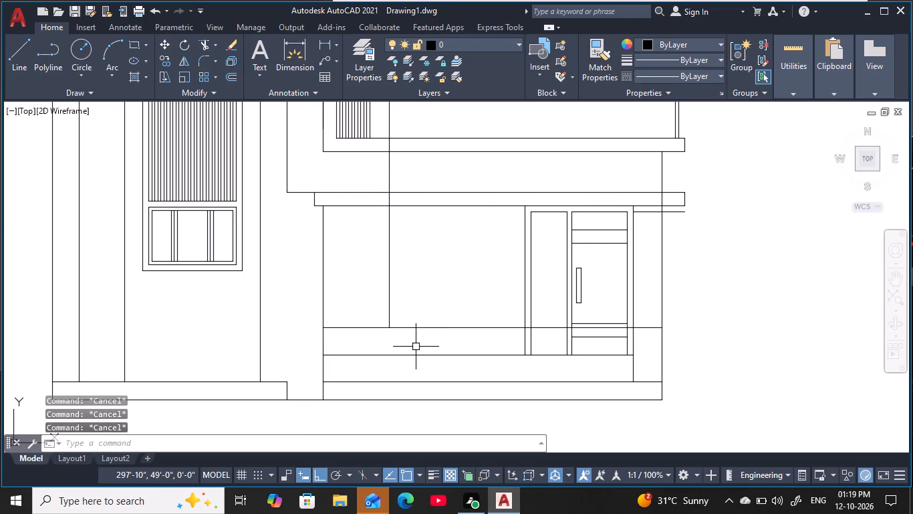
# Trim the 3' offset line within the entrance door's left frame and erase its remaining piece across the door.
pyautogui.write('tr')
pyautogui.press('space')
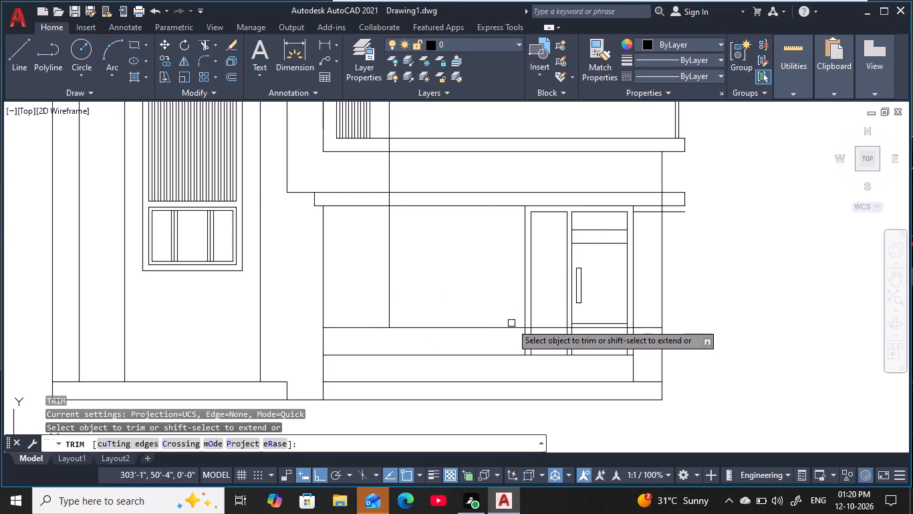
pyautogui.scroll(3, 519, 333)
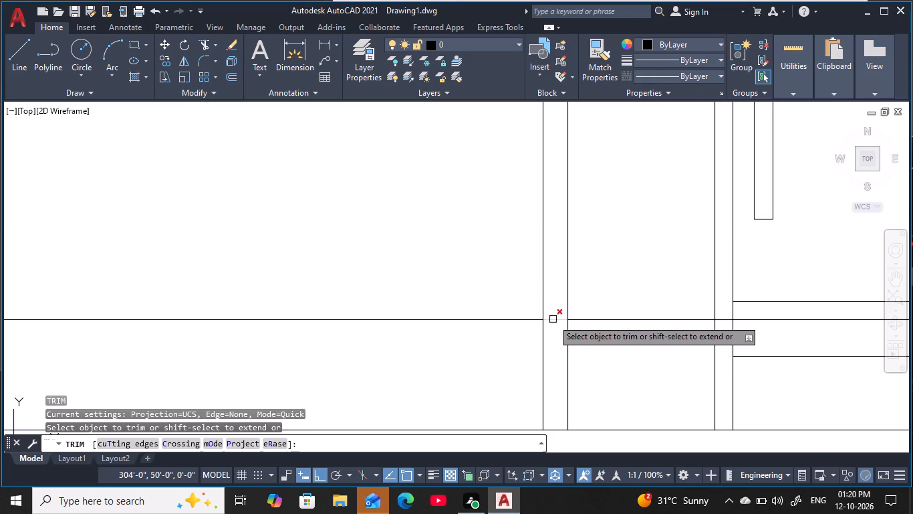
pyautogui.click(553, 319)
pyautogui.press('Escape')
pyautogui.press('Escape')
pyautogui.press('Escape')
pyautogui.press('Escape')
pyautogui.press('Escape')
pyautogui.press('Escape')
pyautogui.press('Escape')
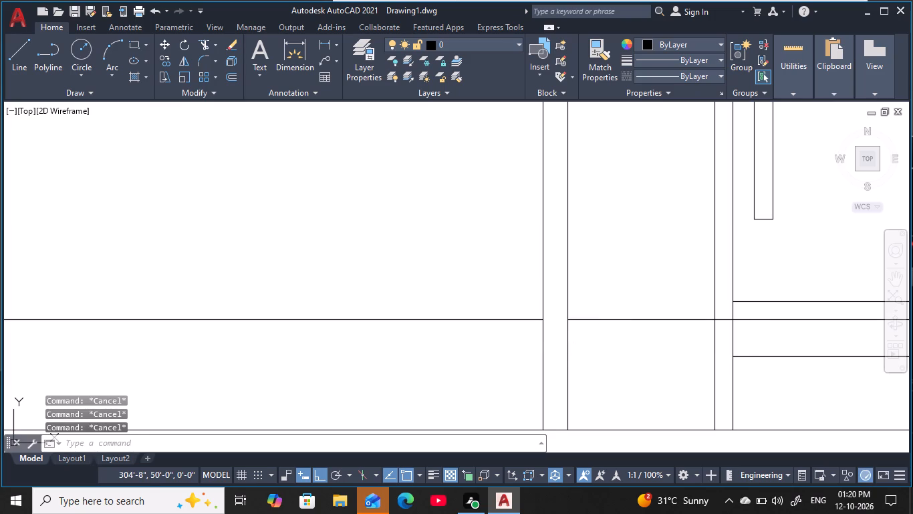
pyautogui.click(603, 319)
pyautogui.press('e')
pyautogui.press('space')
pyautogui.scroll(-3, 450, 317)
pyautogui.moveTo(446, 314); pyautogui.dragTo(507, 327, button='middle')
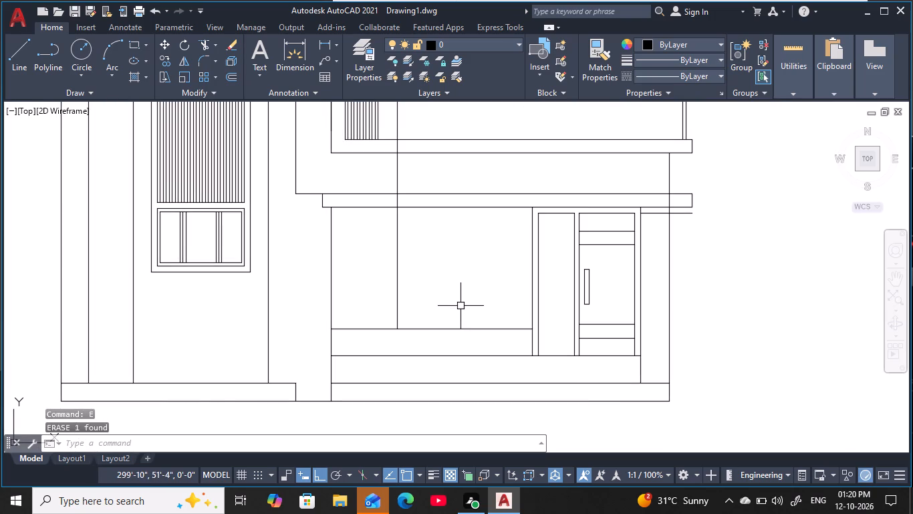
# Trim the vertical line within the ground-floor slab band and erase its remaining piece above, up to the balcony window.
pyautogui.moveTo(476, 301); pyautogui.dragTo(485, 319, button='middle')
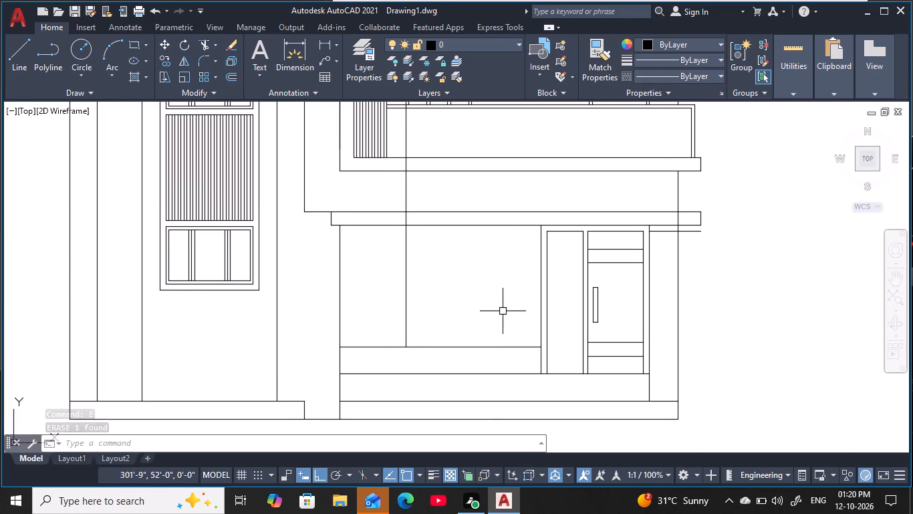
pyautogui.moveTo(447, 324); pyautogui.dragTo(456, 353, button='middle')
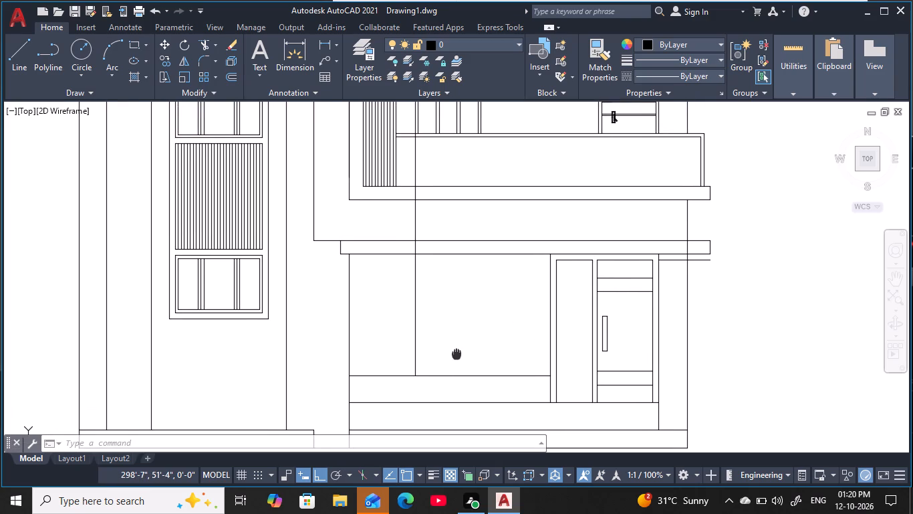
pyautogui.moveTo(456, 353); pyautogui.dragTo(459, 353, button='middle')
pyautogui.moveTo(424, 226); pyautogui.dragTo(418, 230, button='middle')
pyautogui.scroll(1, 418, 230)
pyautogui.scroll(-2, 428, 242)
pyautogui.moveTo(431, 241); pyautogui.dragTo(426, 235, button='middle')
pyautogui.press('Escape')
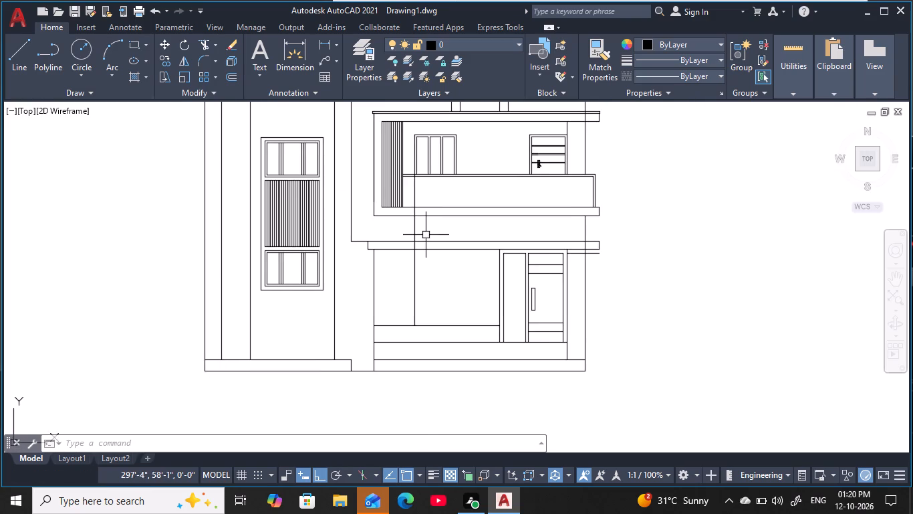
pyautogui.press('Escape')
pyautogui.press('Escape')
pyautogui.write('tr')
pyautogui.press('space')
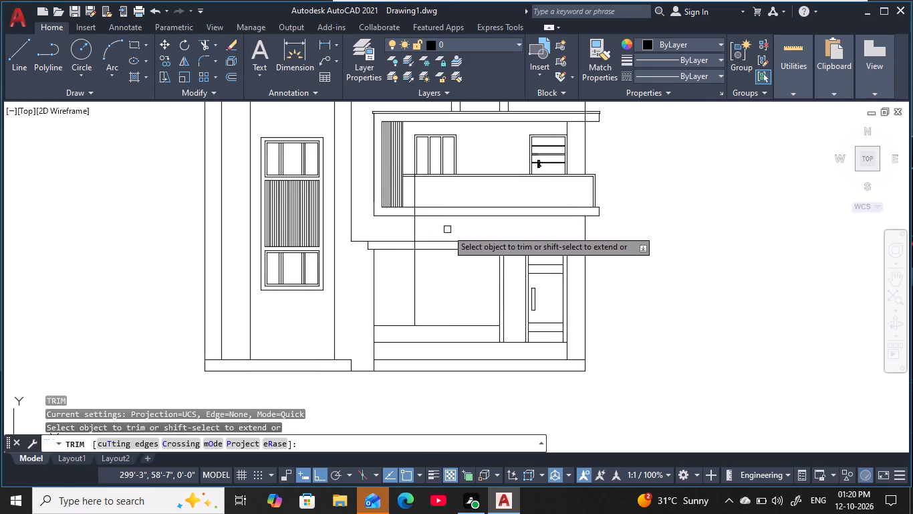
pyautogui.scroll(2, 441, 218)
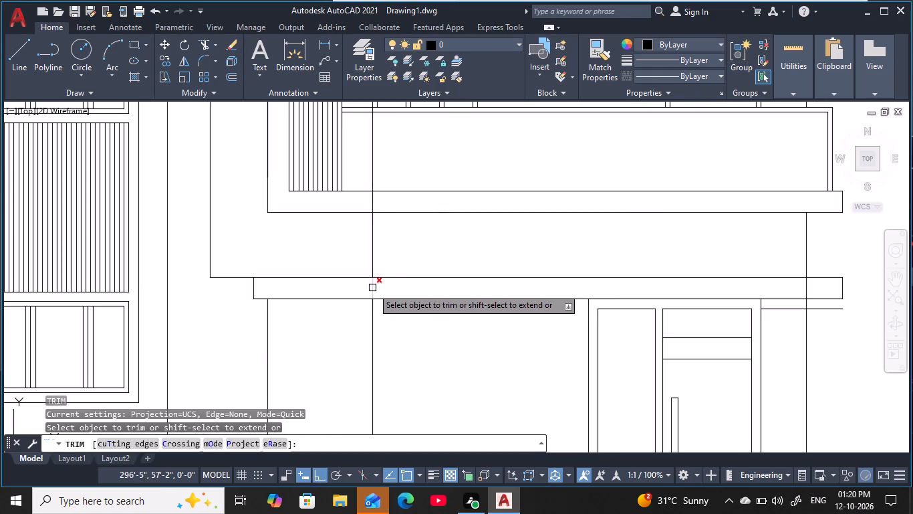
pyautogui.click(372, 288)
pyautogui.press('Escape')
pyautogui.press('Escape')
pyautogui.click(374, 254)
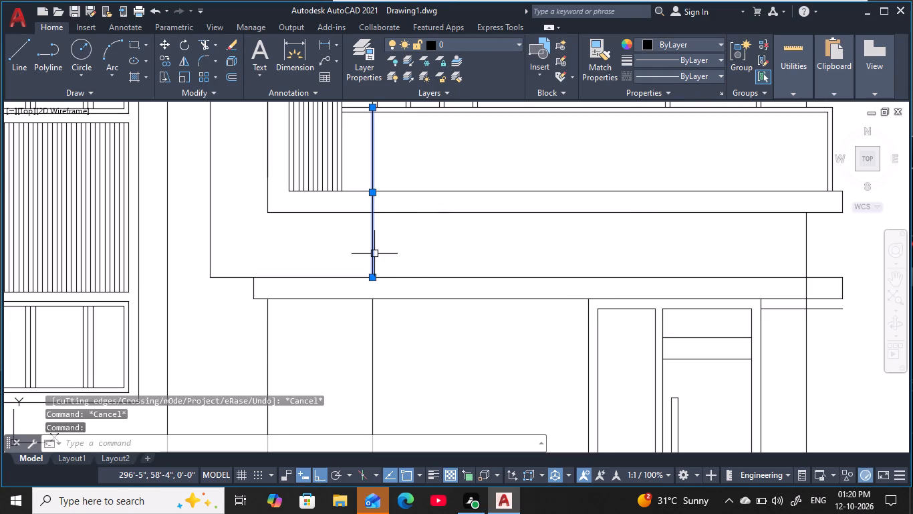
pyautogui.write('e')
pyautogui.press('space')
pyautogui.scroll(-3, 374, 254)
pyautogui.moveTo(374, 254); pyautogui.dragTo(358, 241, button='middle')
pyautogui.press('Escape')
pyautogui.press('Escape')
pyautogui.press('Escape')
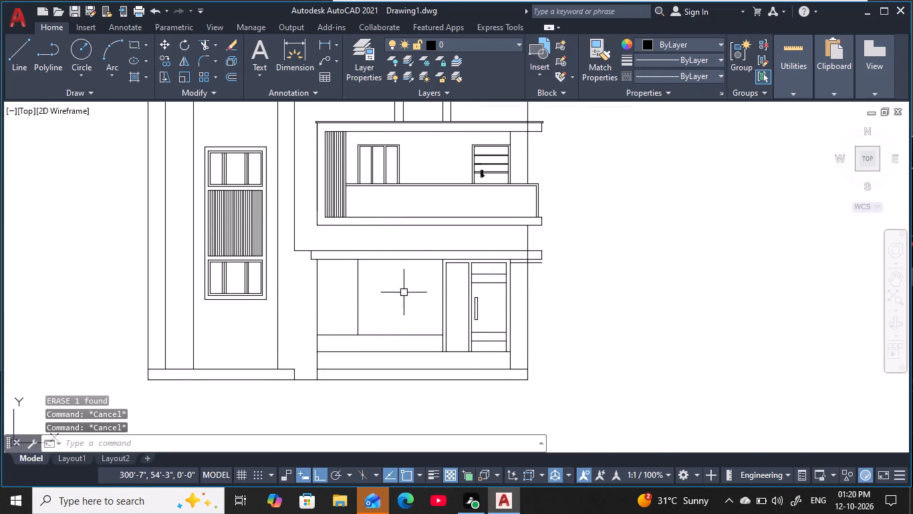
pyautogui.press('Escape')
pyautogui.press('Escape')
pyautogui.press('Escape')
pyautogui.press('Escape')
pyautogui.press('Escape')
pyautogui.press('Escape')
pyautogui.press('Escape')
# Trim off the part of the horizontal offset line between the wall's left edge and the vertical line.
pyautogui.moveTo(383, 327); pyautogui.dragTo(383, 308, button='middle')
pyautogui.press('Escape')
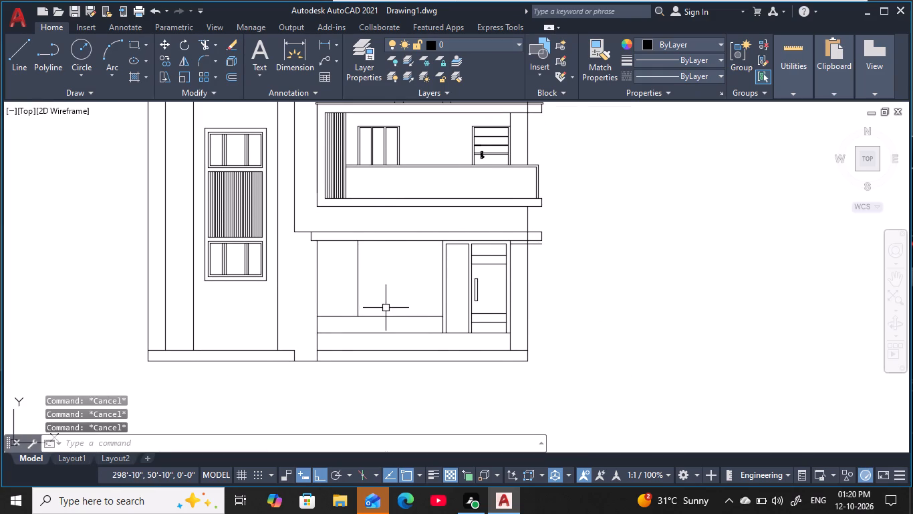
pyautogui.press('t')
pyautogui.press('r')
pyautogui.press('space')
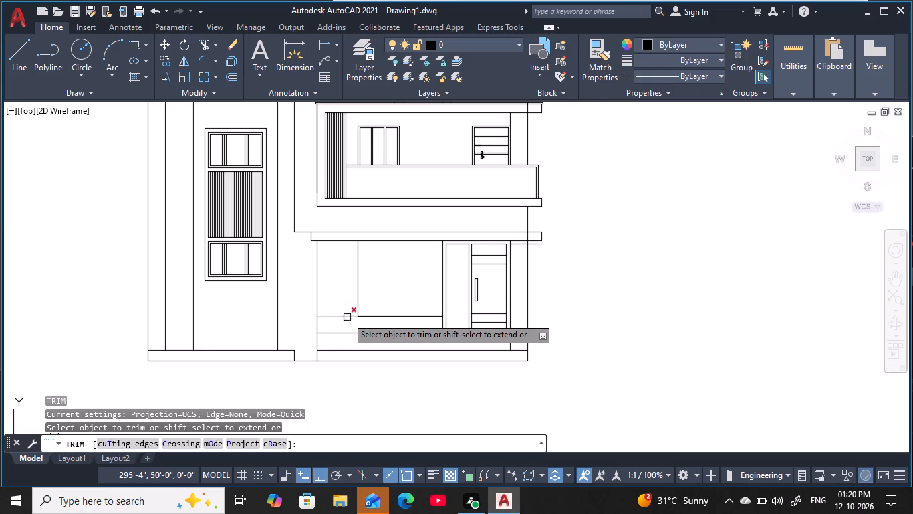
pyautogui.click(341, 317)
pyautogui.press('Escape')
pyautogui.press('Escape')
pyautogui.press('Escape')
pyautogui.press('Escape')
pyautogui.press('Escape')
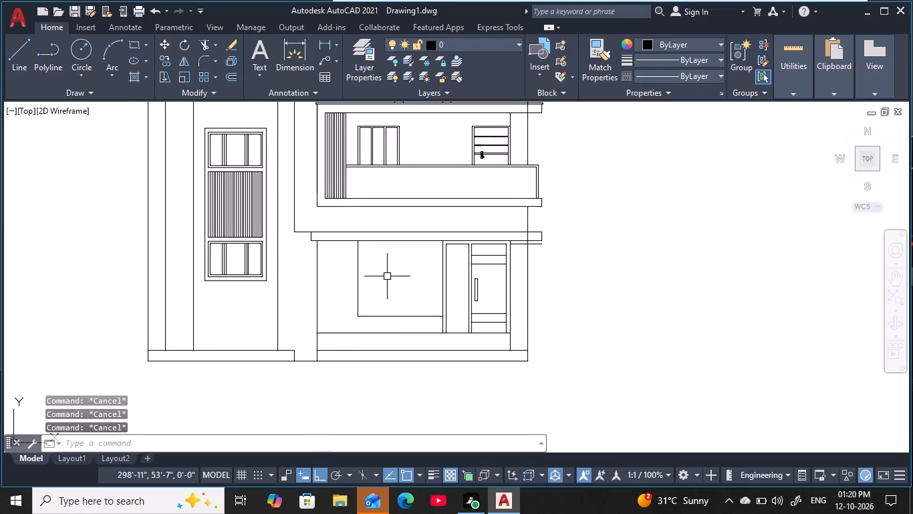
# Offset the ground-floor window opening's left vertical line 2' toward the entrance door.
pyautogui.moveTo(387, 276); pyautogui.dragTo(373, 288, button='middle')
pyautogui.press('Escape')
pyautogui.press('Escape')
pyautogui.press('o')
pyautogui.press('space')
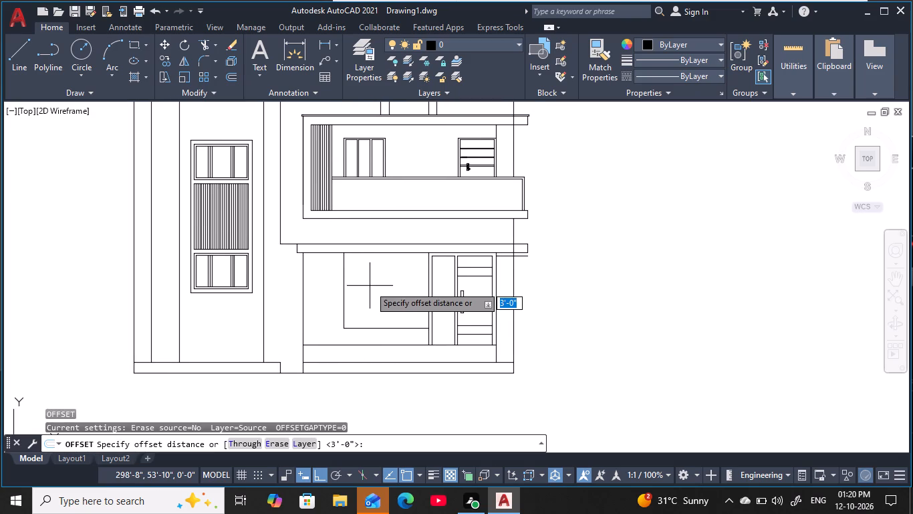
pyautogui.press('2')
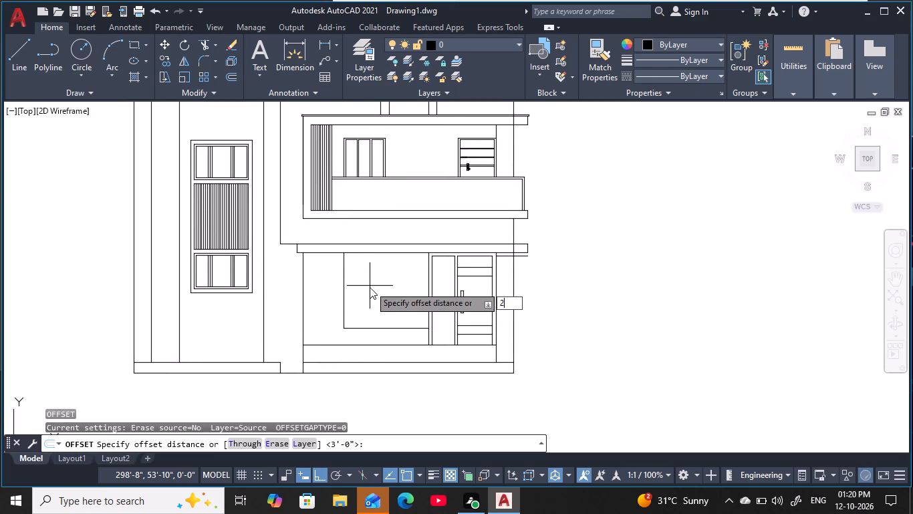
pyautogui.press("'")
pyautogui.press('space')
pyautogui.click(342, 301)
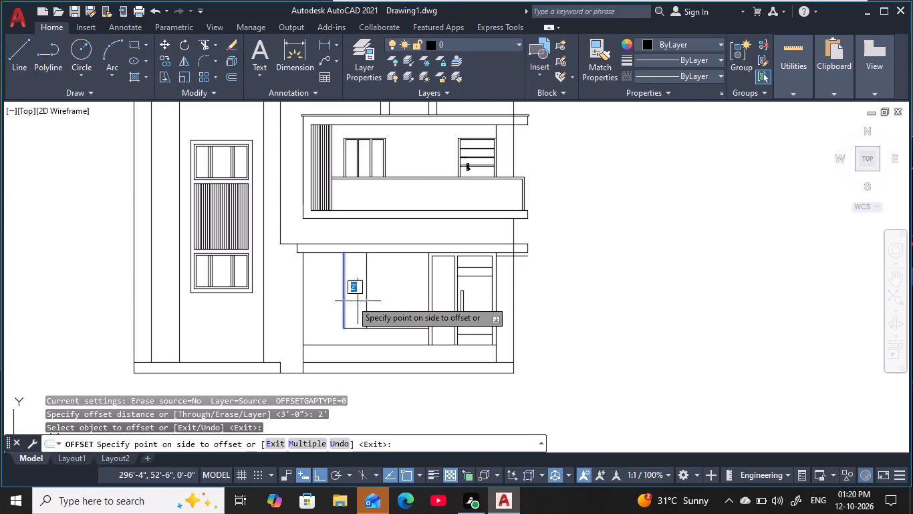
pyautogui.click(390, 302)
pyautogui.press('space')
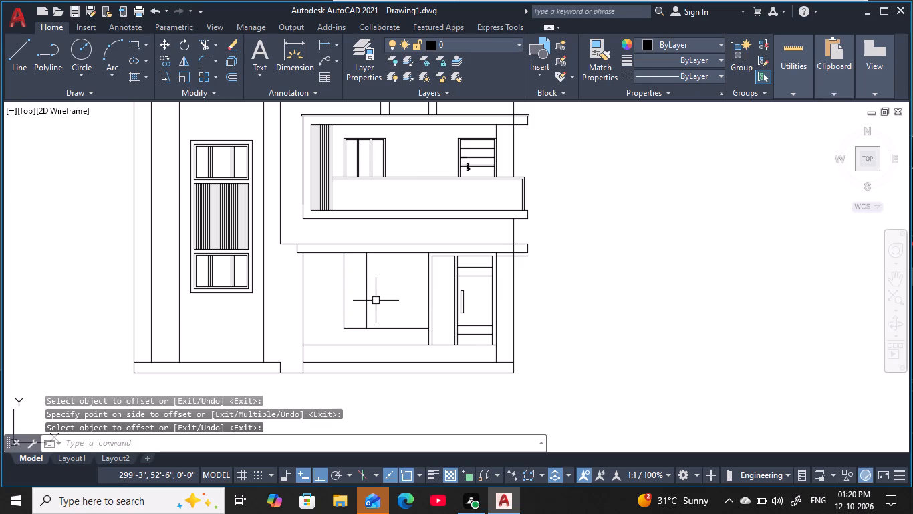
# Offset the new vertical line another 2' toward the entrance door to bound a second window pane.
pyautogui.press('space')
pyautogui.press('space')
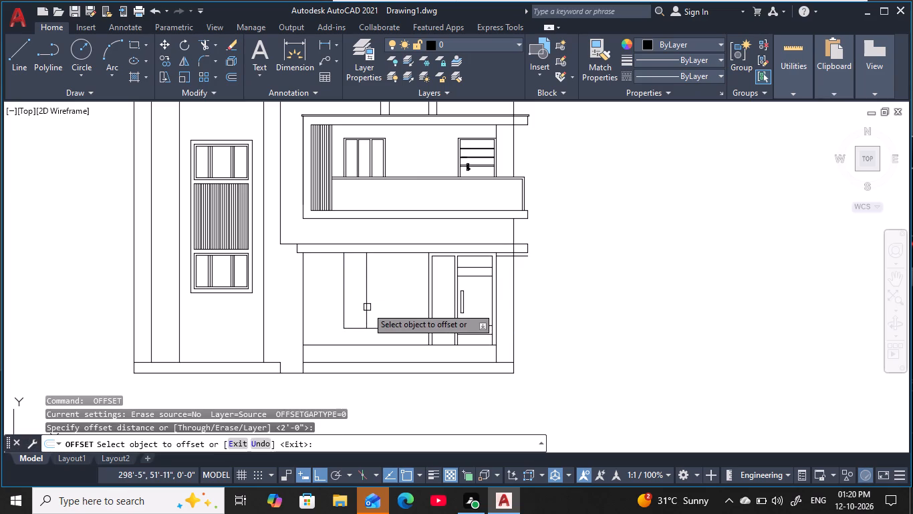
pyautogui.click(367, 307)
pyautogui.click(398, 304)
pyautogui.press('Escape')
pyautogui.press('Escape')
pyautogui.press('Escape')
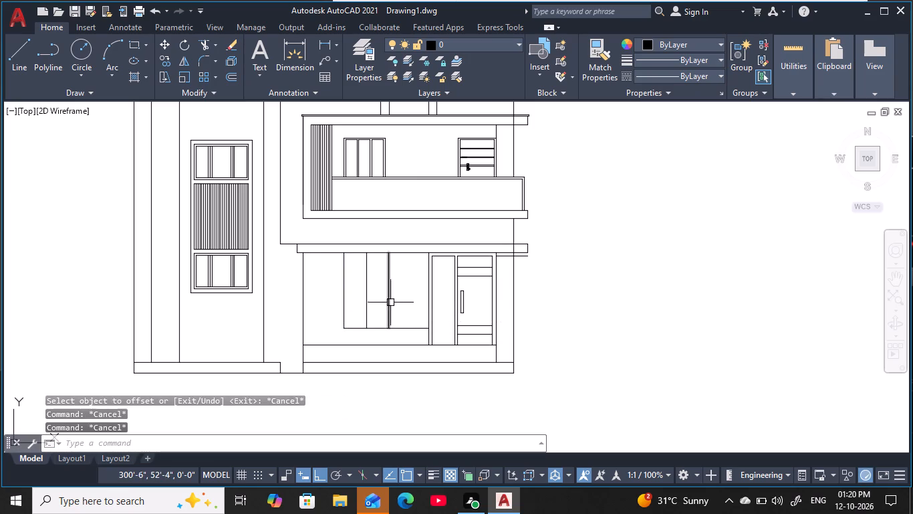
pyautogui.press('Escape')
pyautogui.press('Escape')
pyautogui.press('Escape')
pyautogui.press('Escape')
pyautogui.press('Escape')
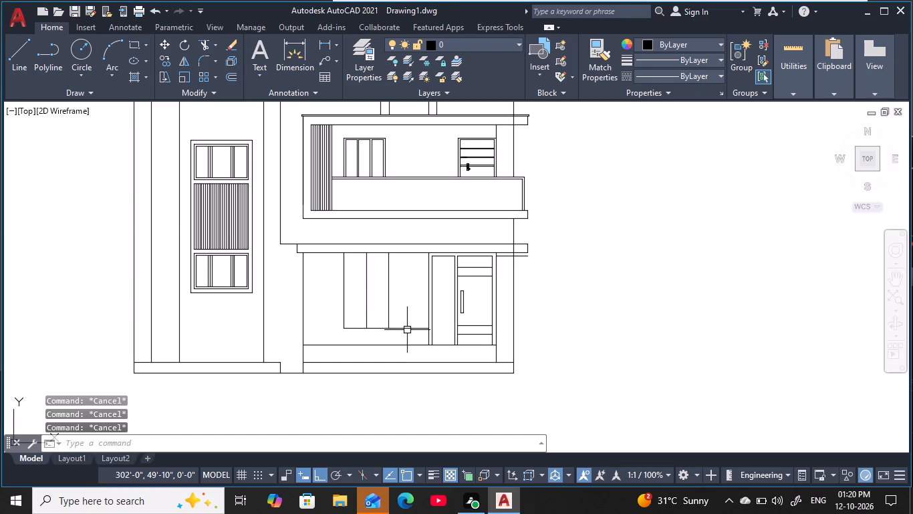
# Trim off the part of the sill line between the third vertical line and the entrance door frame.
pyautogui.write('tr')
pyautogui.press('space')
pyautogui.click(405, 329)
pyautogui.moveTo(397, 312); pyautogui.dragTo(392, 309, button='middle')
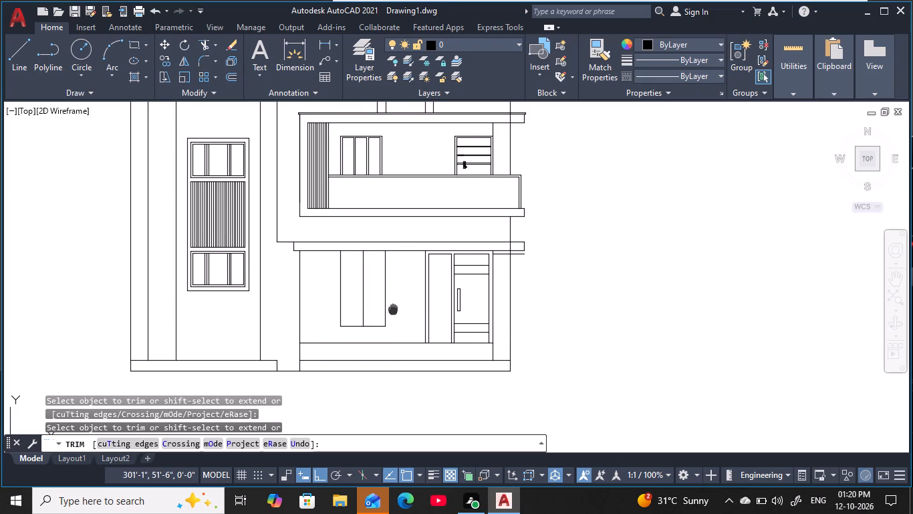
pyautogui.moveTo(392, 309); pyautogui.dragTo(367, 308, button='middle')
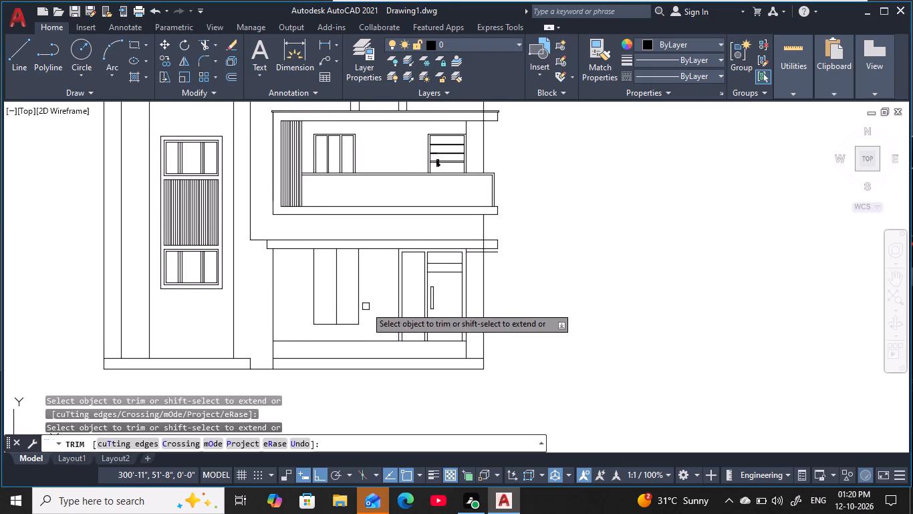
pyautogui.press('Escape')
pyautogui.press('Escape')
pyautogui.press('Escape')
pyautogui.press('Escape')
pyautogui.press('Escape')
pyautogui.press('Escape')
# Offset the window's middle vertical line 2" to both sides and its two outer vertical lines 2" outward.
pyautogui.press('o')
pyautogui.press('space')
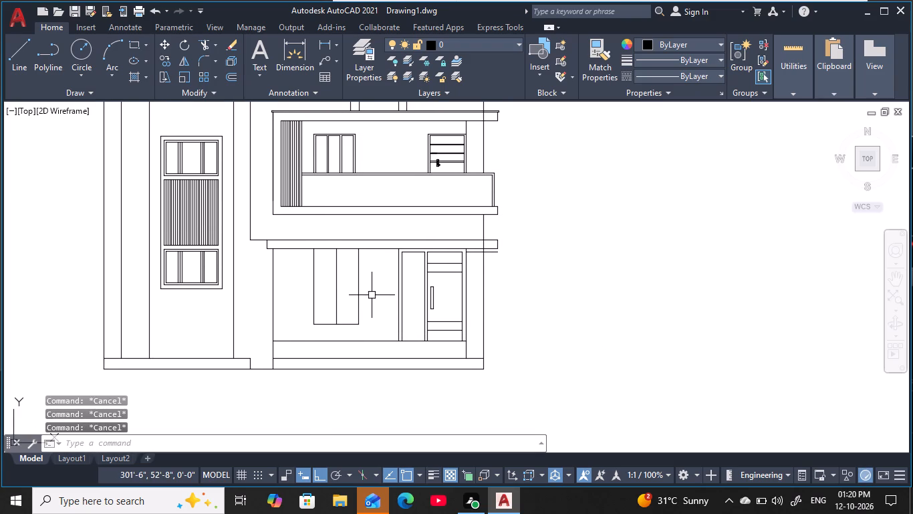
pyautogui.press('2')
pyautogui.press('space')
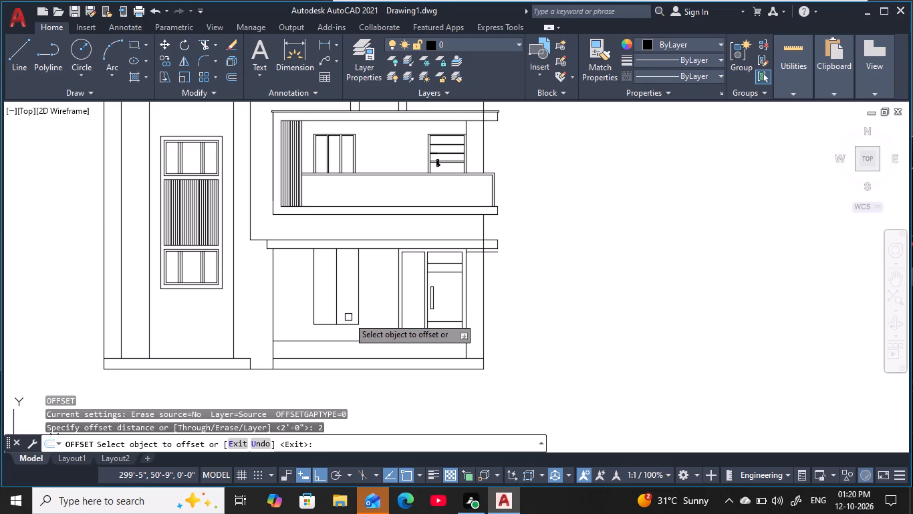
pyautogui.scroll(2, 352, 313)
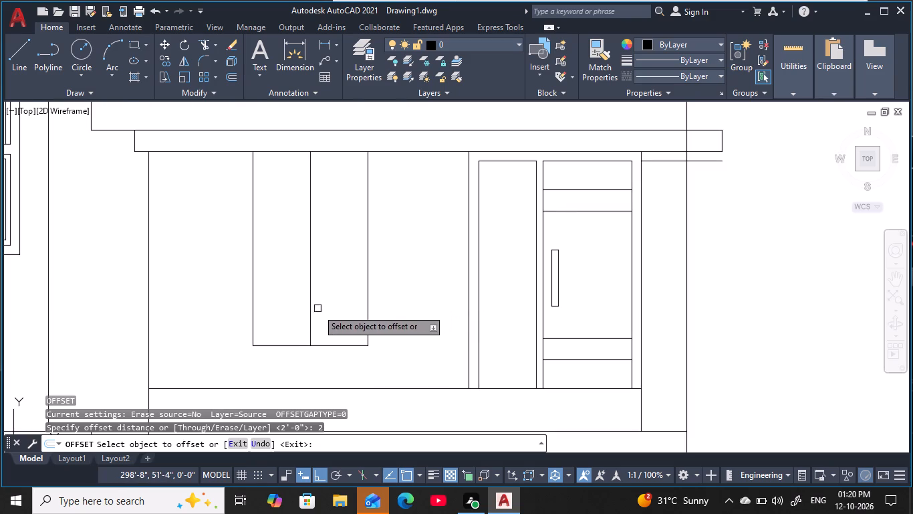
pyautogui.click(311, 316)
pyautogui.click(341, 315)
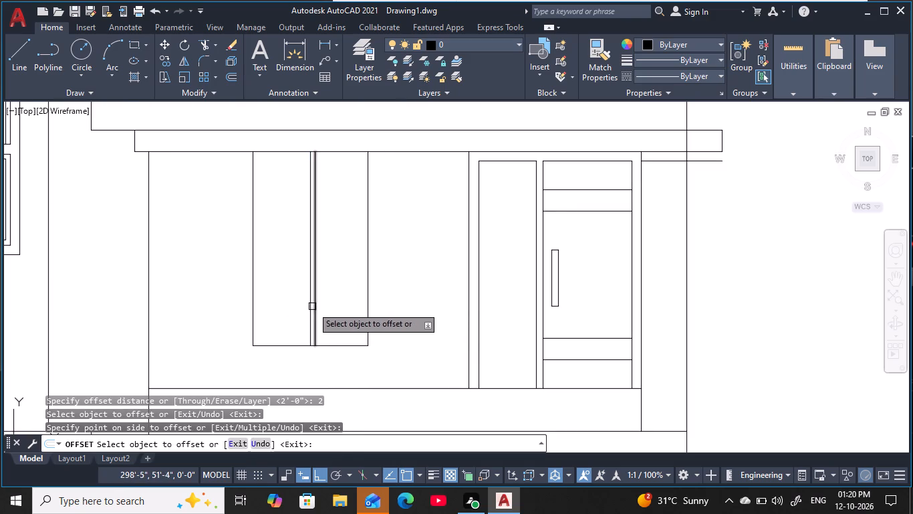
pyautogui.click(309, 305)
pyautogui.click(300, 305)
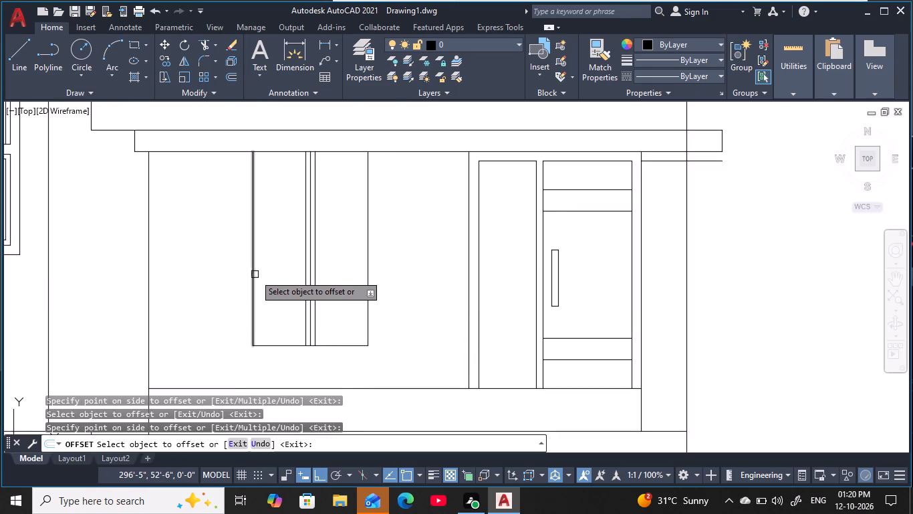
pyautogui.click(253, 274)
pyautogui.click(237, 276)
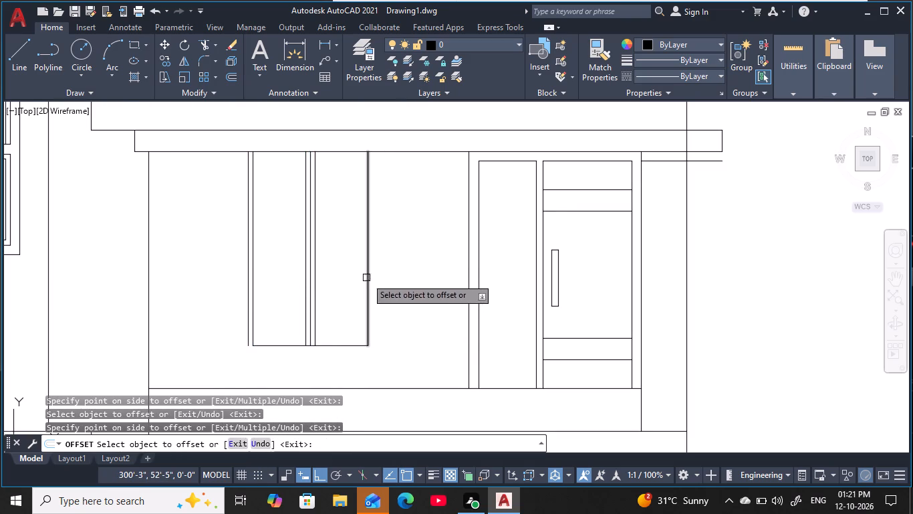
pyautogui.click(366, 278)
pyautogui.click(393, 278)
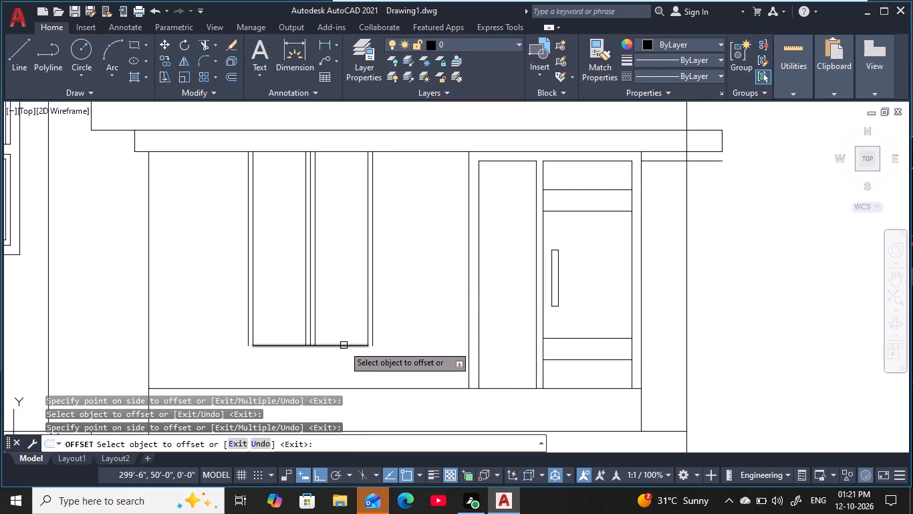
# Offset the window's sill line 2" upward and the underside of the slab above it 2" downward.
pyautogui.click(344, 345)
pyautogui.click(346, 329)
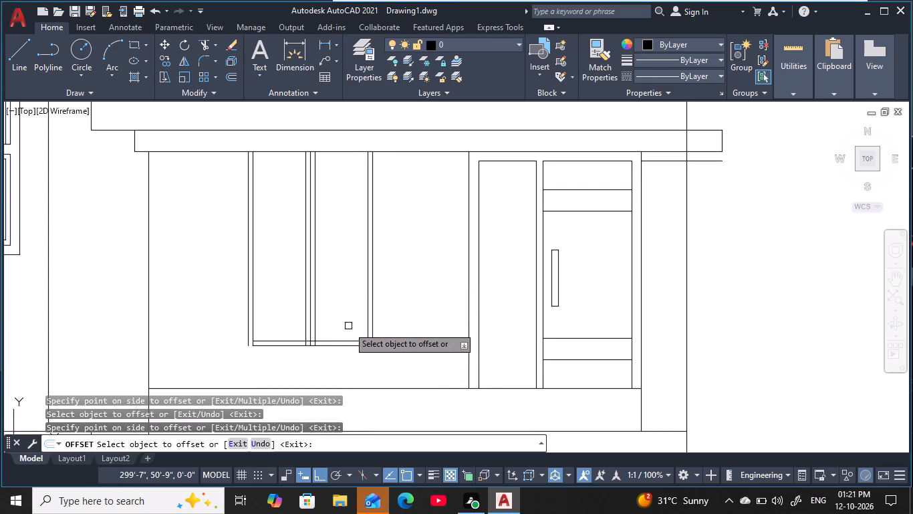
pyautogui.click(332, 150)
pyautogui.click(331, 209)
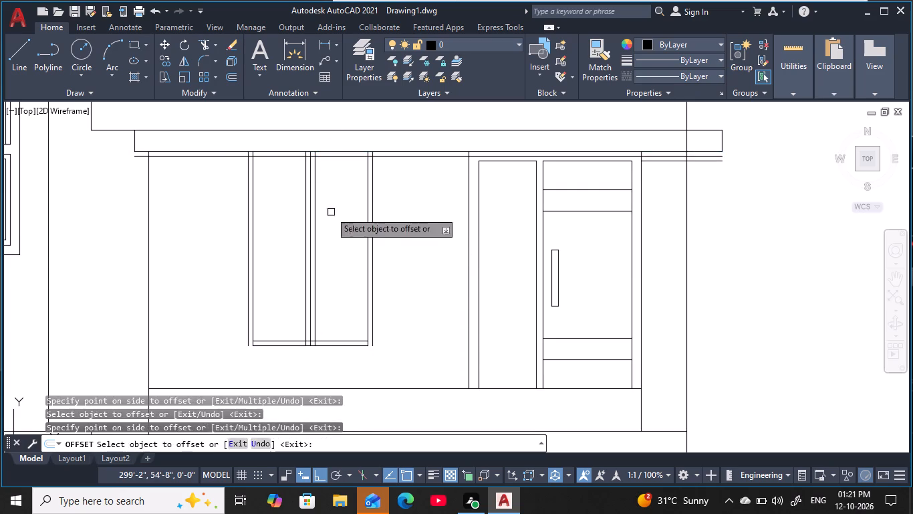
pyautogui.press('Escape')
pyautogui.press('Escape')
pyautogui.press('Escape')
pyautogui.press('Escape')
pyautogui.press('Escape')
pyautogui.press('Escape')
pyautogui.press('Escape')
# Fillet the 2" line under the slab with the left pane's two inner vertical lines to form square top corners.
pyautogui.scroll(2, 286, 199)
pyautogui.moveTo(289, 203); pyautogui.dragTo(327, 263, button='middle')
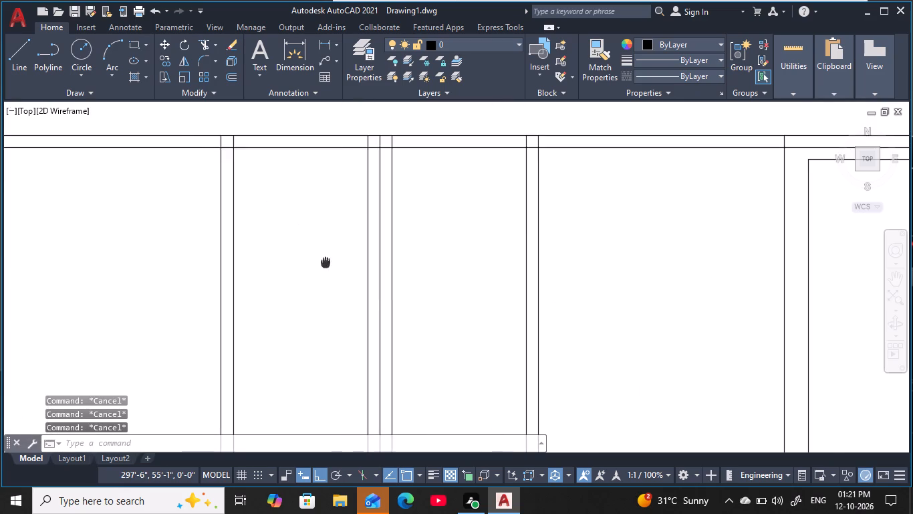
pyautogui.moveTo(327, 263); pyautogui.dragTo(371, 305, button='middle')
pyautogui.scroll(-1, 368, 300)
pyautogui.moveTo(360, 294); pyautogui.dragTo(358, 268, button='middle')
pyautogui.press('Escape')
pyautogui.press('Escape')
pyautogui.press('Escape')
pyautogui.press('Escape')
pyautogui.press('Escape')
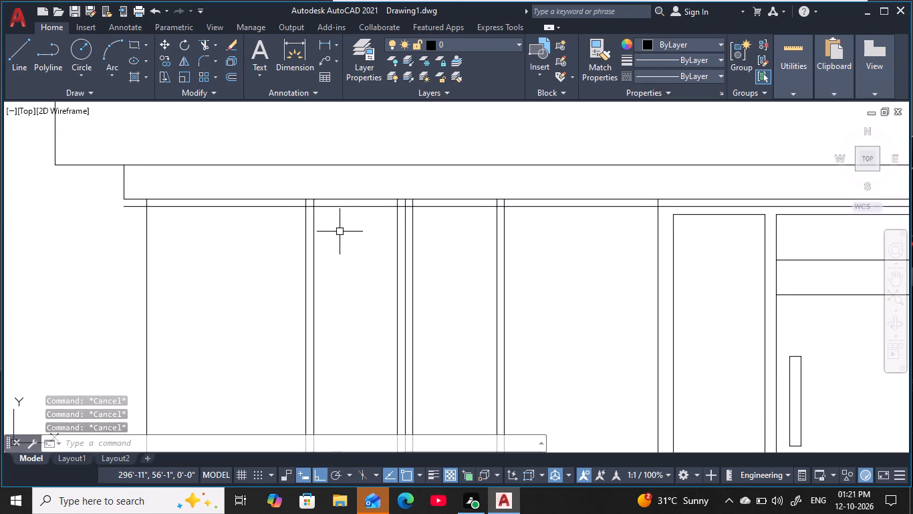
pyautogui.moveTo(339, 232); pyautogui.dragTo(340, 252, button='middle')
pyautogui.scroll(1, 340, 244)
pyautogui.moveTo(340, 244); pyautogui.dragTo(329, 249, button='middle')
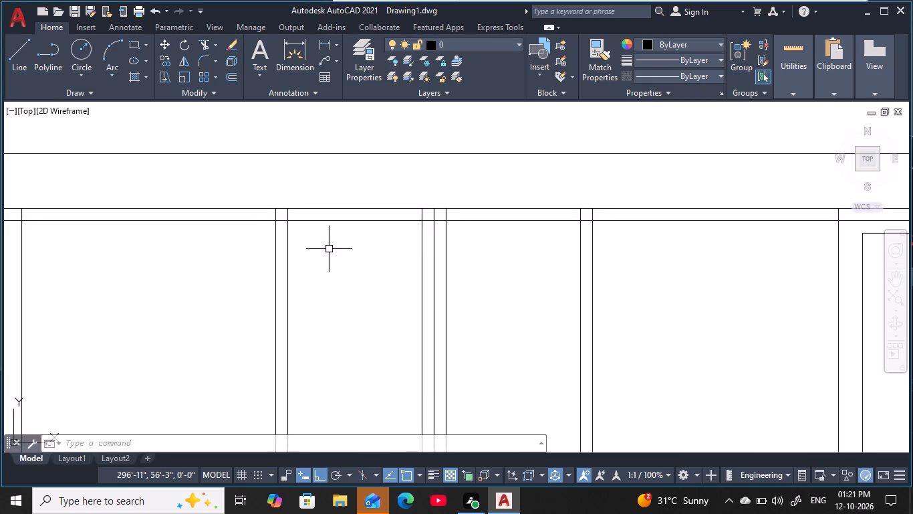
pyautogui.press('f')
pyautogui.press('space')
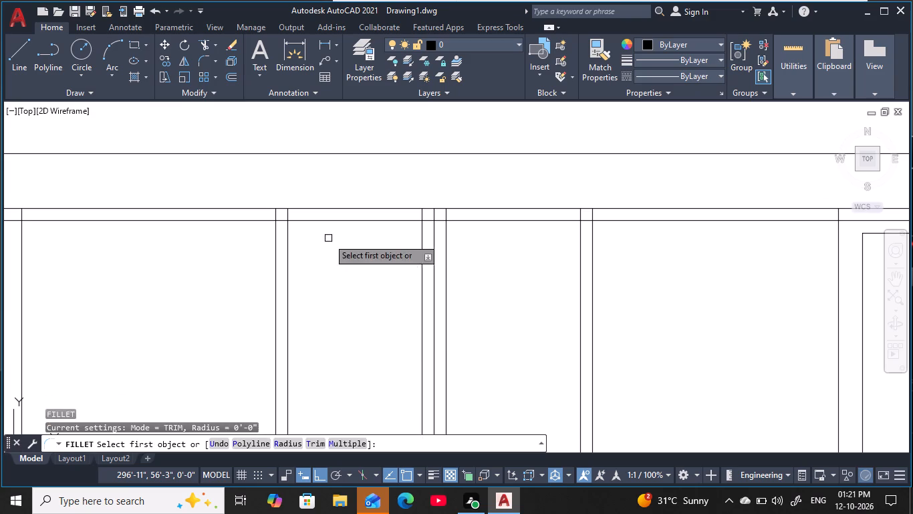
pyautogui.click(412, 220)
pyautogui.click(422, 235)
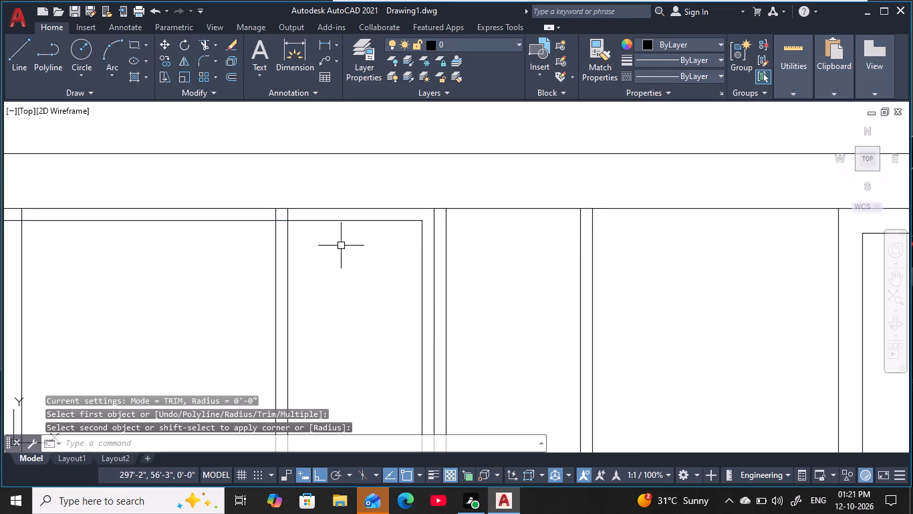
pyautogui.press('space')
pyautogui.click(303, 222)
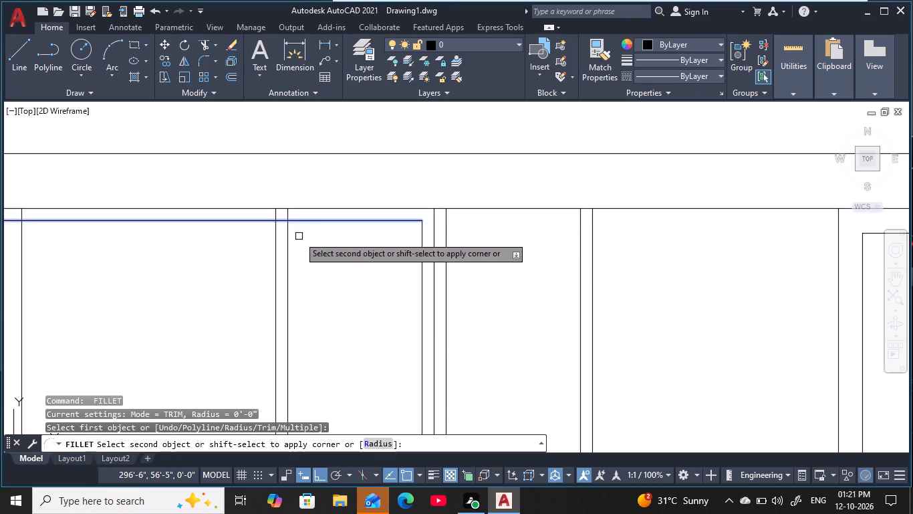
pyautogui.click(290, 247)
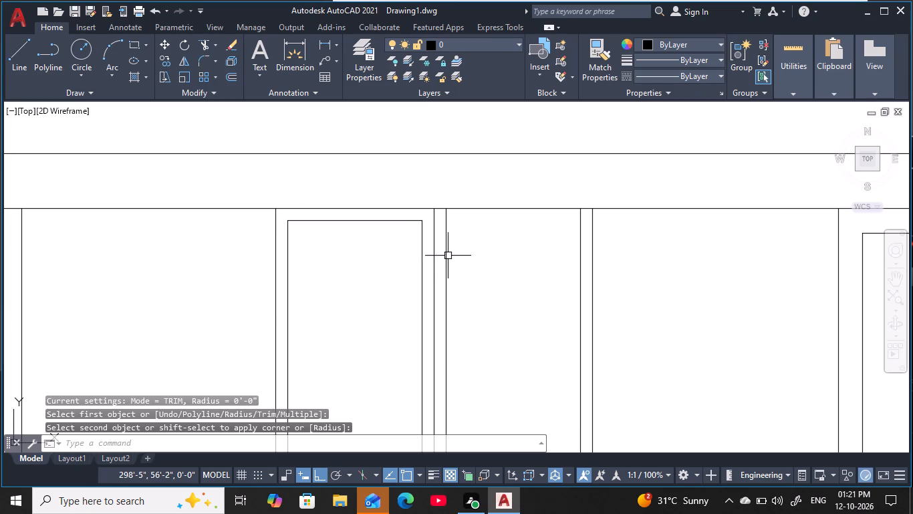
pyautogui.press('Escape')
pyautogui.press('Escape')
pyautogui.press('Escape')
pyautogui.press('Escape')
pyautogui.press('Escape')
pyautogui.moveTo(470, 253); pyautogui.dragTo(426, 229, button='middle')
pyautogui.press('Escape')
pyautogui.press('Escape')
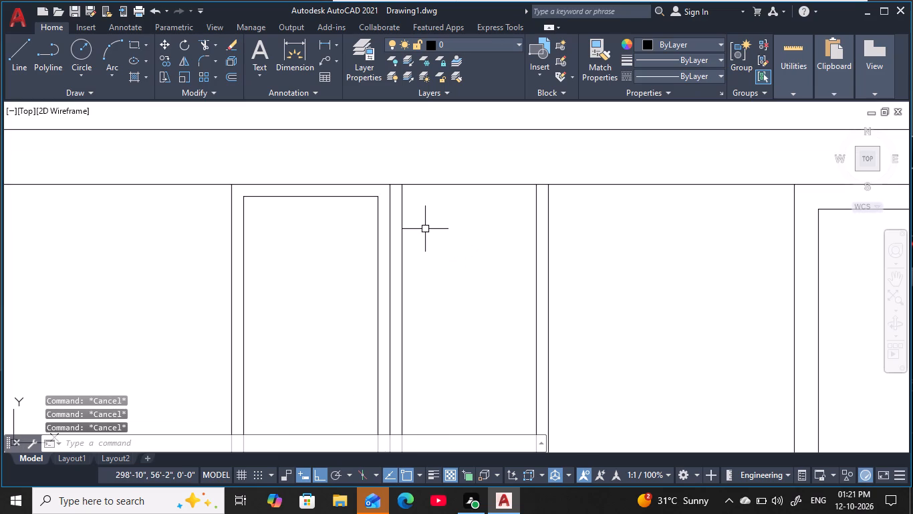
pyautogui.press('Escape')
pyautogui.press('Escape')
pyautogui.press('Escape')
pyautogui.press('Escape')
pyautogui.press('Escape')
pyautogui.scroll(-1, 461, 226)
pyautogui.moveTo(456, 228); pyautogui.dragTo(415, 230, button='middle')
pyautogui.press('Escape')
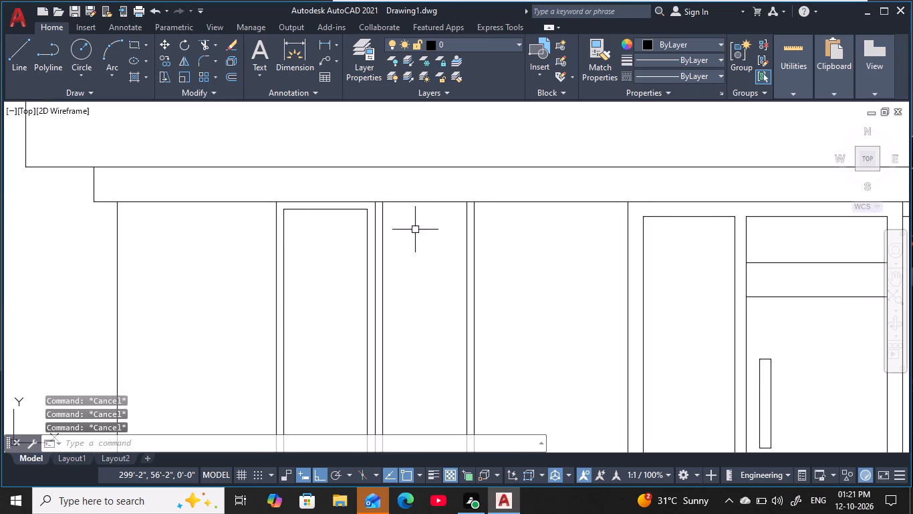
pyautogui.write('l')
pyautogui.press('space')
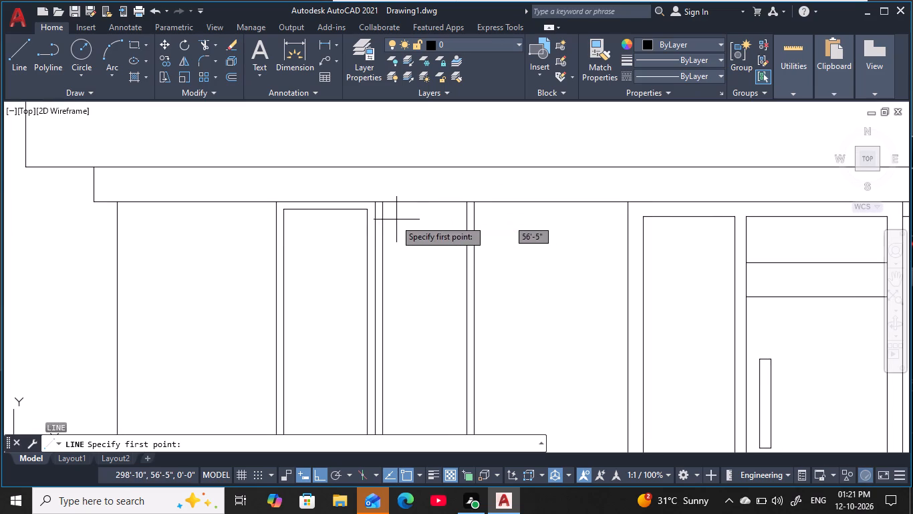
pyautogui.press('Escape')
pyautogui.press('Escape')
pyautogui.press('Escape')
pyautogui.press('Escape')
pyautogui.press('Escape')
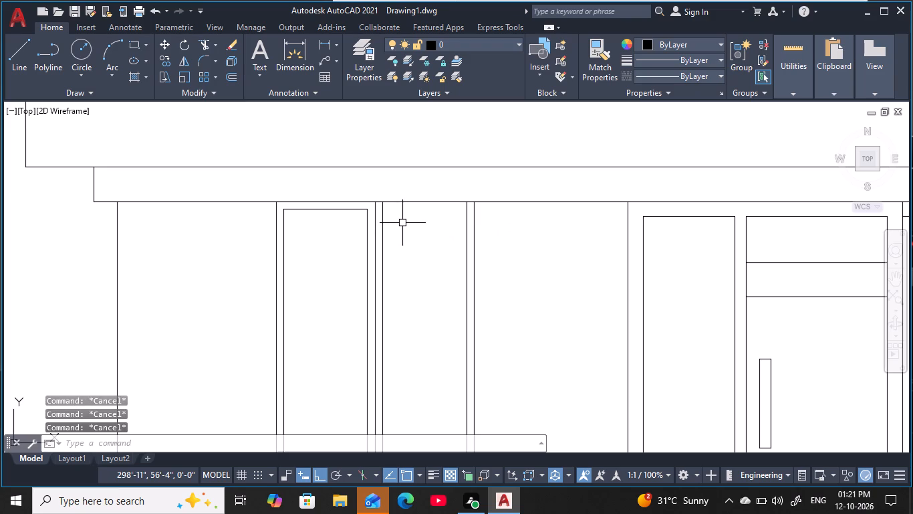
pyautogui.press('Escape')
# Offset the slab's underside 2" downward again to give a top line for the right window pane.
pyautogui.write('o')
pyautogui.press('space')
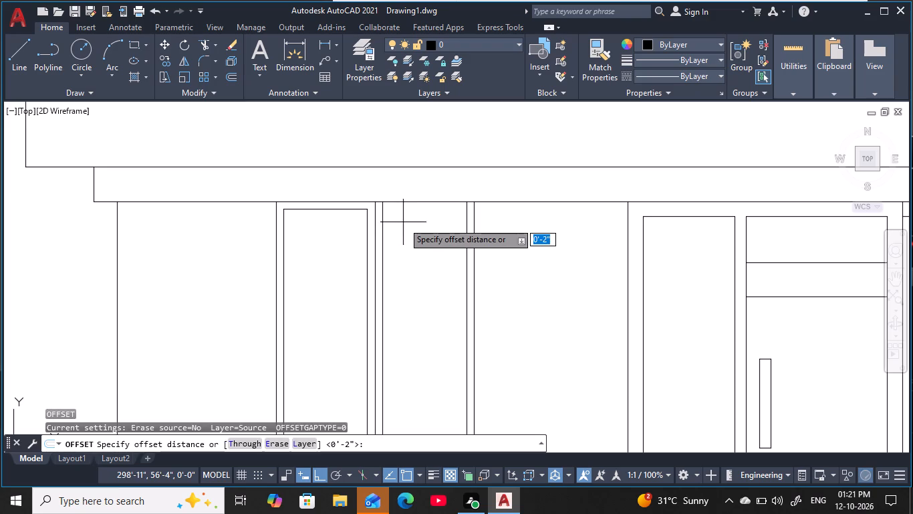
pyautogui.press('2')
pyautogui.press('space')
pyautogui.click(424, 202)
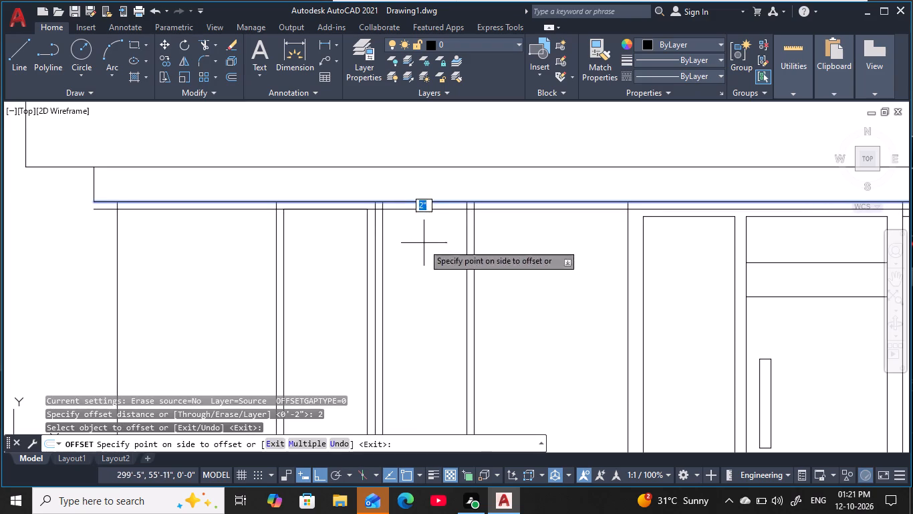
pyautogui.click(426, 254)
pyautogui.press('Escape')
pyautogui.press('Escape')
pyautogui.press('Escape')
pyautogui.press('Escape')
pyautogui.press('Escape')
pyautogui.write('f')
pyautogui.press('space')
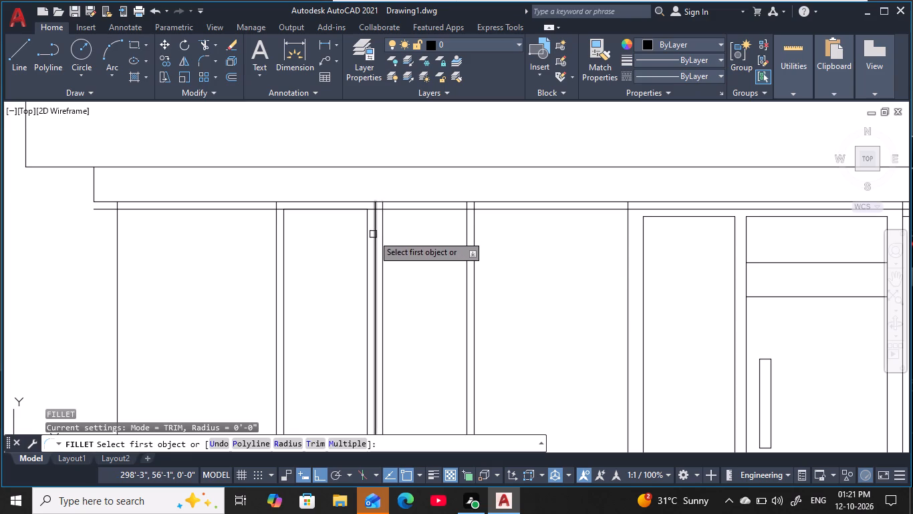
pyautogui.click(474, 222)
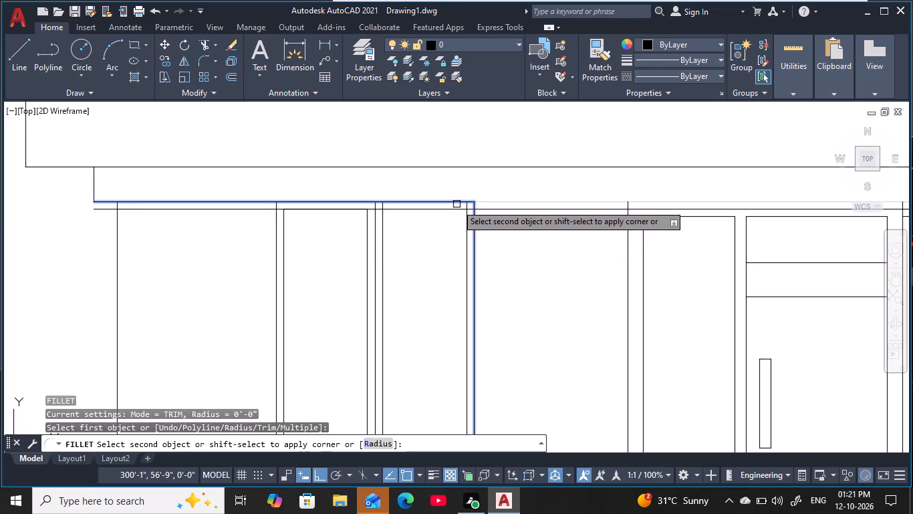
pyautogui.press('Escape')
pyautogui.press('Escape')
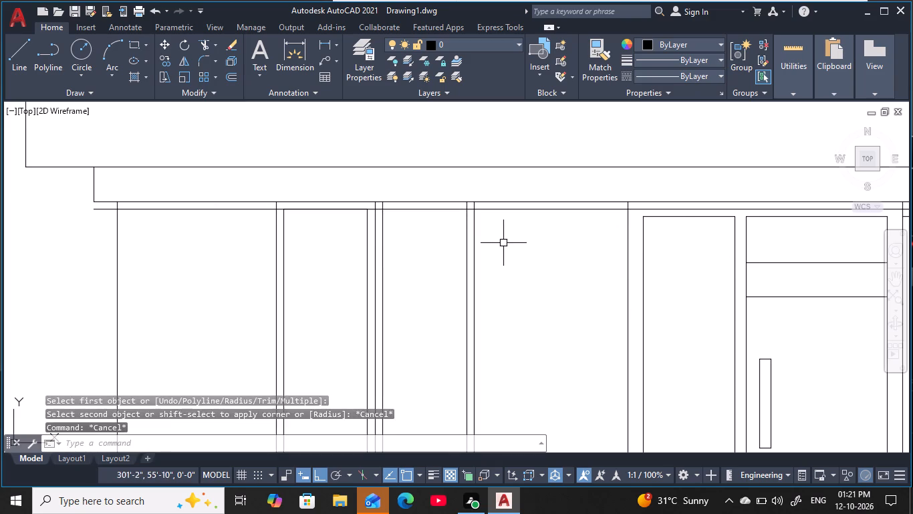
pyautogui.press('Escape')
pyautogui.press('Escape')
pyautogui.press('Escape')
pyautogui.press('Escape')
# Trim the excess frame lines at both top corners of the right pane in the ground-floor window.
pyautogui.scroll(2, 470, 220)
pyautogui.press('Escape')
pyautogui.moveTo(470, 220); pyautogui.dragTo(468, 228, button='middle')
pyautogui.press('Escape')
pyautogui.press('t')
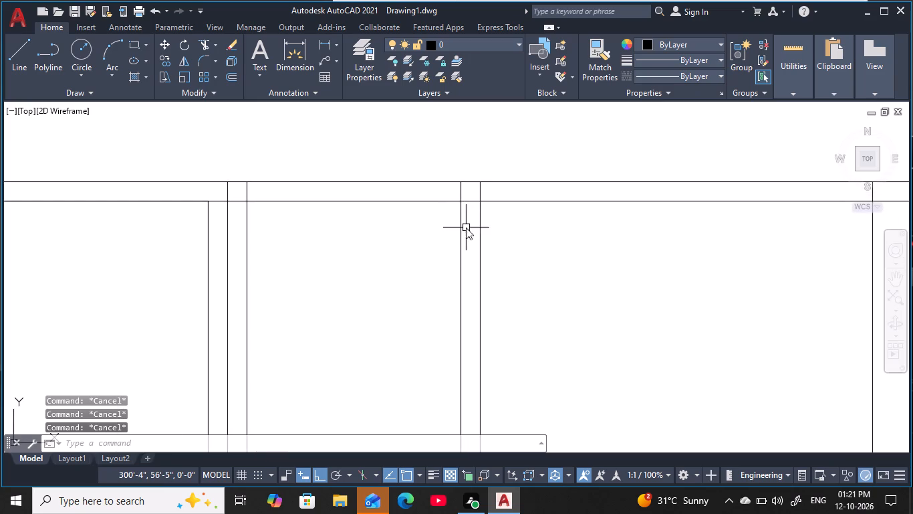
pyautogui.press('r')
pyautogui.press('space')
pyautogui.scroll(1, 465, 200)
pyautogui.click(442, 184)
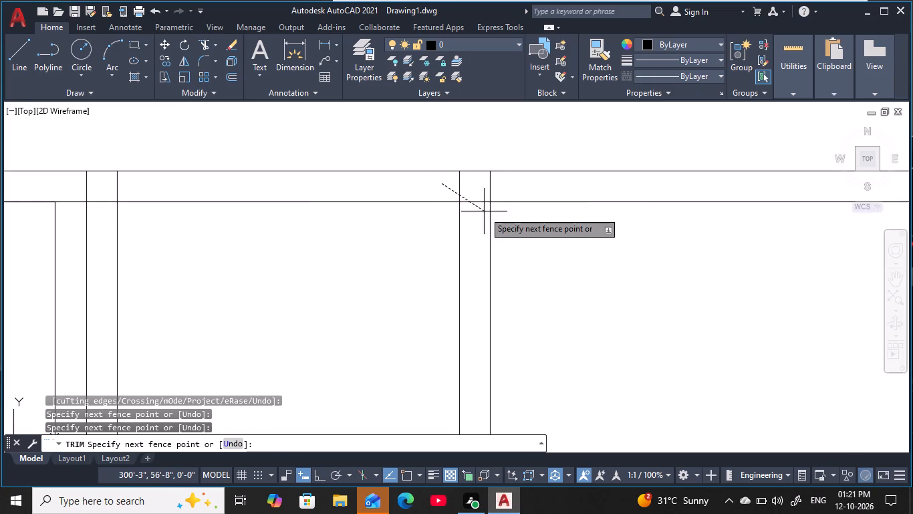
pyautogui.click(477, 213)
pyautogui.scroll(1, 183, 269)
pyautogui.moveTo(184, 269); pyautogui.dragTo(303, 262, button='middle')
pyautogui.scroll(-2, 298, 261)
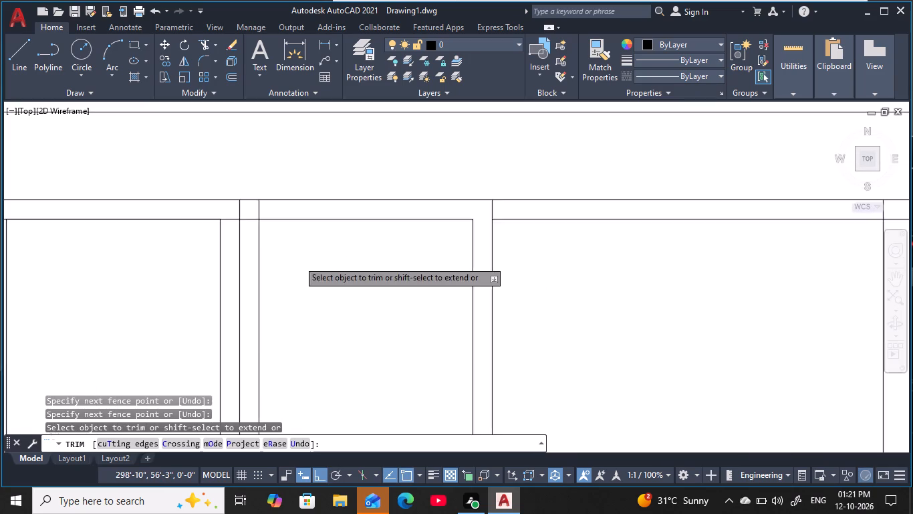
pyautogui.moveTo(298, 260); pyautogui.dragTo(336, 292, button='middle')
pyautogui.scroll(1, 299, 244)
pyautogui.click(299, 241)
pyautogui.click(279, 276)
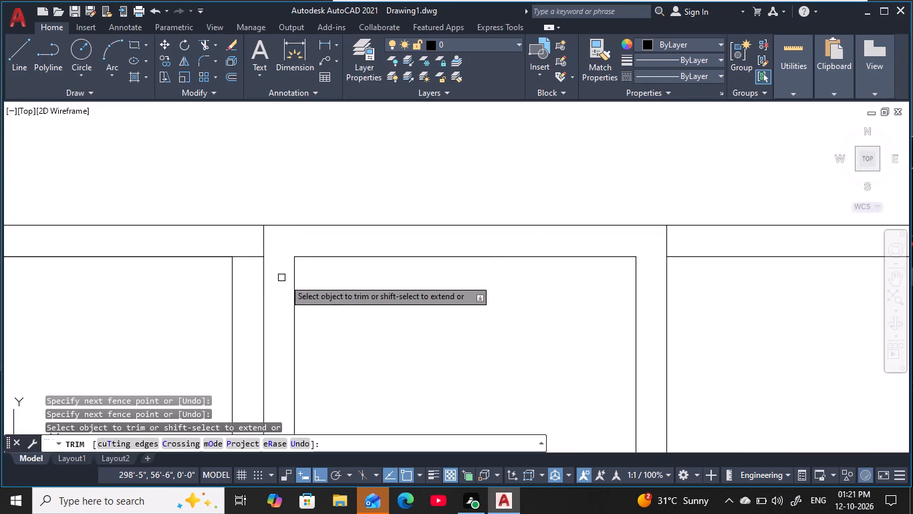
# Trim the centre line above the pane tops and the leftover horizontal piece between the left pane and the centre line.
pyautogui.scroll(-2, 350, 314)
pyautogui.moveTo(351, 315); pyautogui.dragTo(337, 272, button='middle')
pyautogui.scroll(2, 303, 244)
pyautogui.click(291, 246)
pyautogui.click(334, 246)
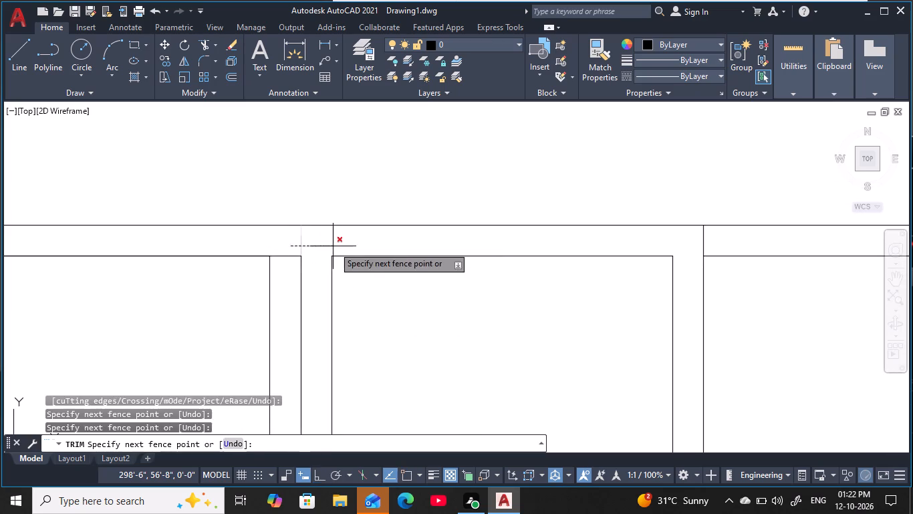
pyautogui.click(289, 254)
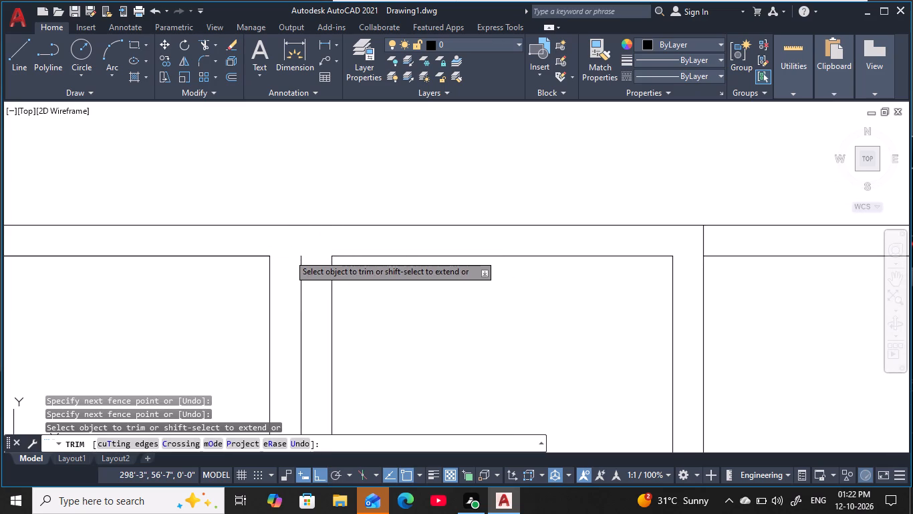
# Trim the 2" line under the slab everywhere outside the panes, from the left wall across to the door.
pyautogui.scroll(-2, 367, 348)
pyautogui.moveTo(367, 347); pyautogui.dragTo(402, 268, button='middle')
pyautogui.scroll(2, 226, 239)
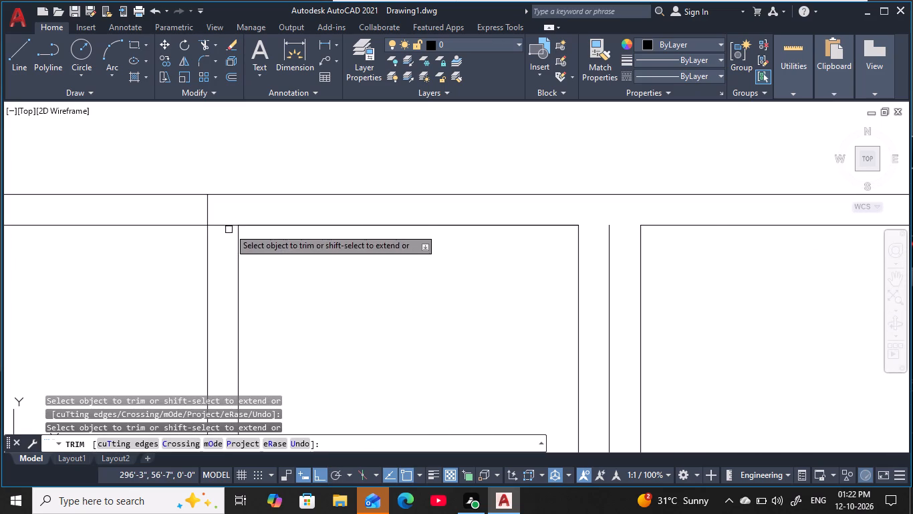
pyautogui.click(229, 220)
pyautogui.click(221, 250)
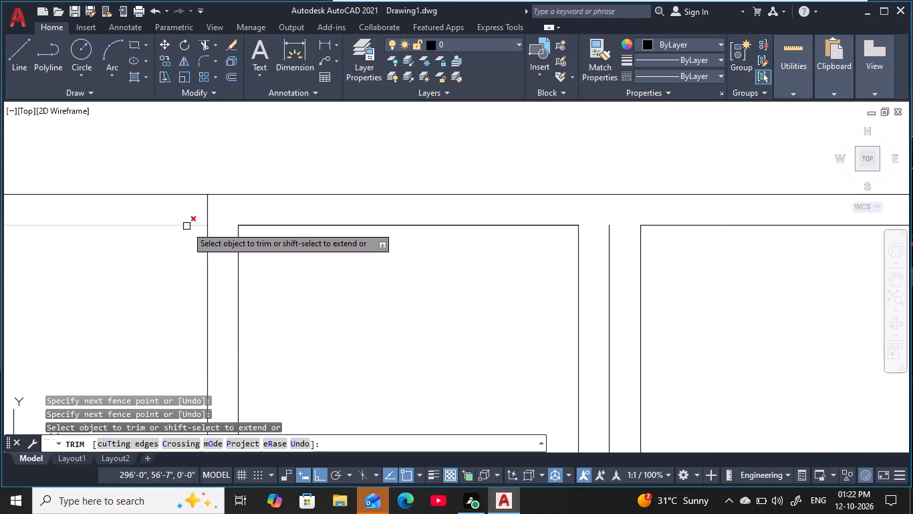
pyautogui.click(186, 226)
pyautogui.scroll(-2, 368, 296)
pyautogui.moveTo(420, 309); pyautogui.dragTo(306, 268, button='middle')
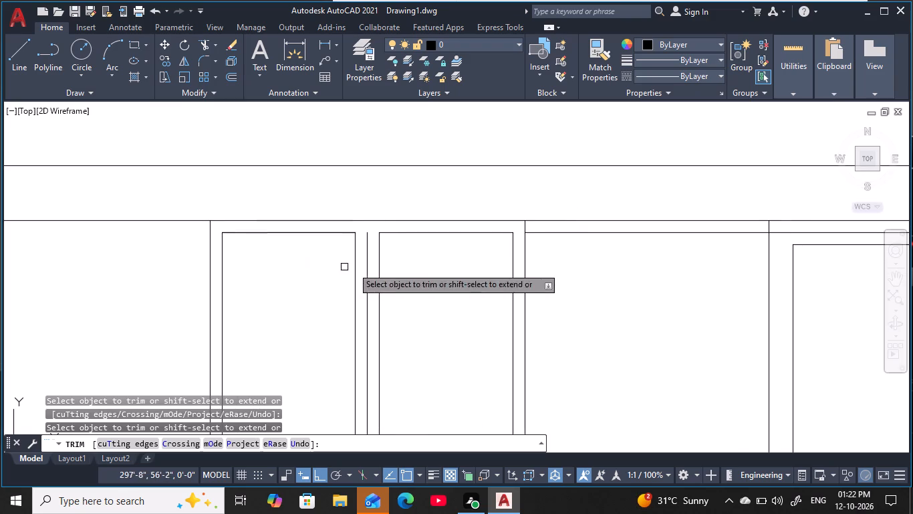
pyautogui.click(575, 233)
pyautogui.moveTo(599, 265); pyautogui.dragTo(398, 294, button='middle')
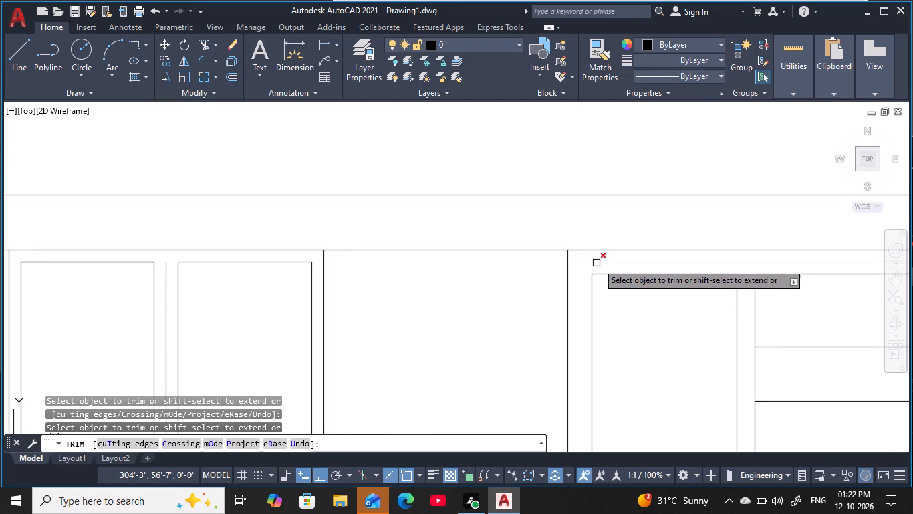
pyautogui.click(598, 263)
# Fillet the window's sill line with its two outer vertical lines at zero radius to form square bottom corners.
pyautogui.scroll(-2, 454, 335)
pyautogui.moveTo(445, 337); pyautogui.dragTo(548, 252, button='middle')
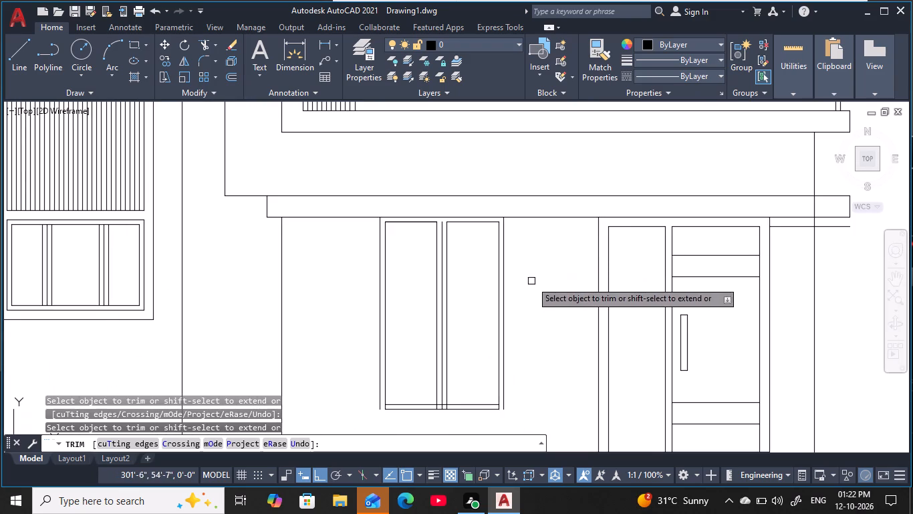
pyautogui.moveTo(540, 271); pyautogui.dragTo(564, 234, button='middle')
pyautogui.moveTo(478, 361); pyautogui.dragTo(491, 300, button='middle')
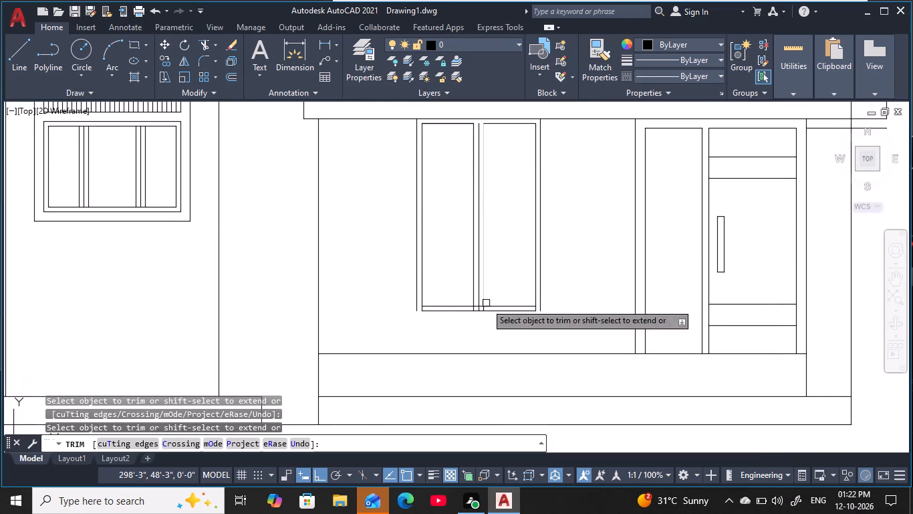
pyautogui.scroll(2, 450, 325)
pyautogui.moveTo(450, 325); pyautogui.dragTo(459, 347, button='middle')
pyautogui.scroll(1, 446, 351)
pyautogui.press('Escape')
pyautogui.press('Escape')
pyautogui.press('Escape')
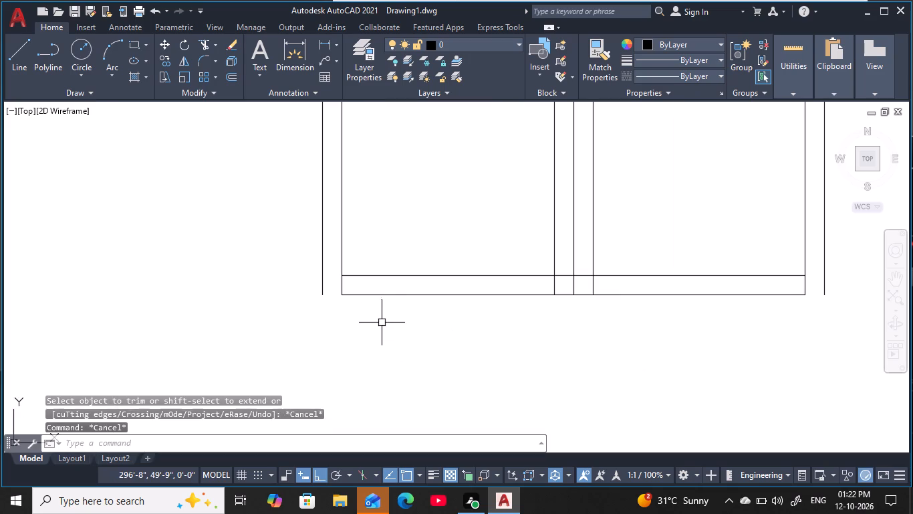
pyautogui.press('Escape')
pyautogui.press('Escape')
pyautogui.press('Escape')
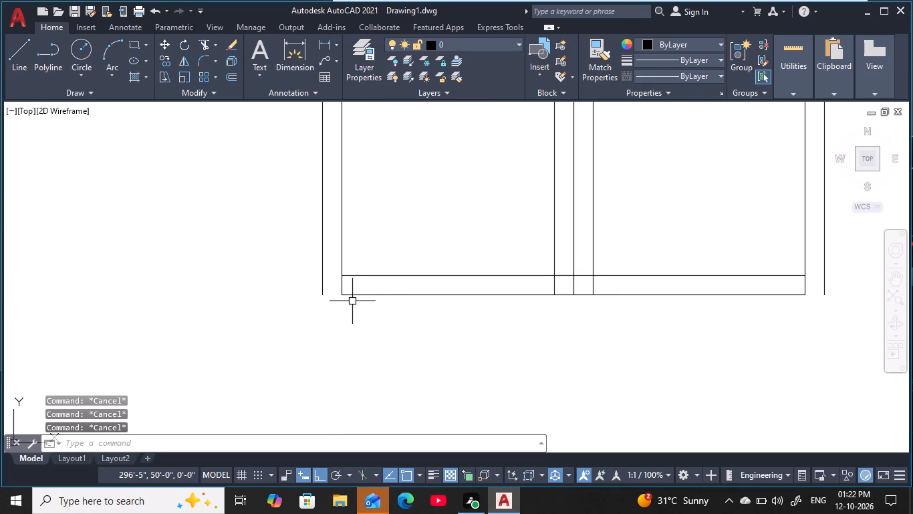
pyautogui.write('f')
pyautogui.press('space')
pyautogui.press('space')
pyautogui.press('space')
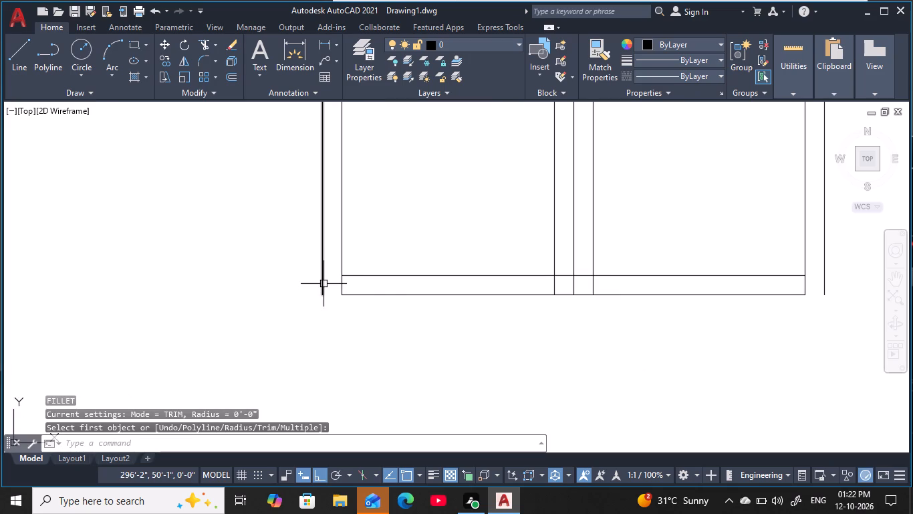
pyautogui.click(323, 282)
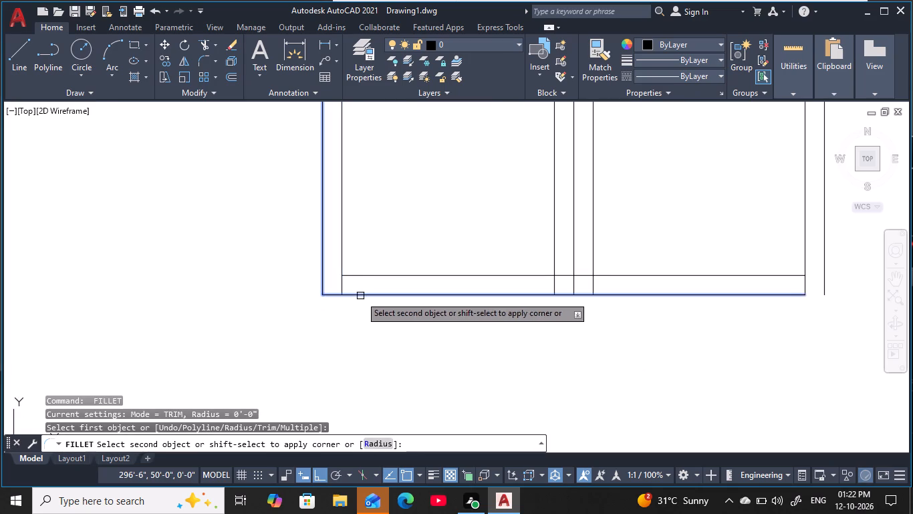
pyautogui.click(362, 296)
pyautogui.press('space')
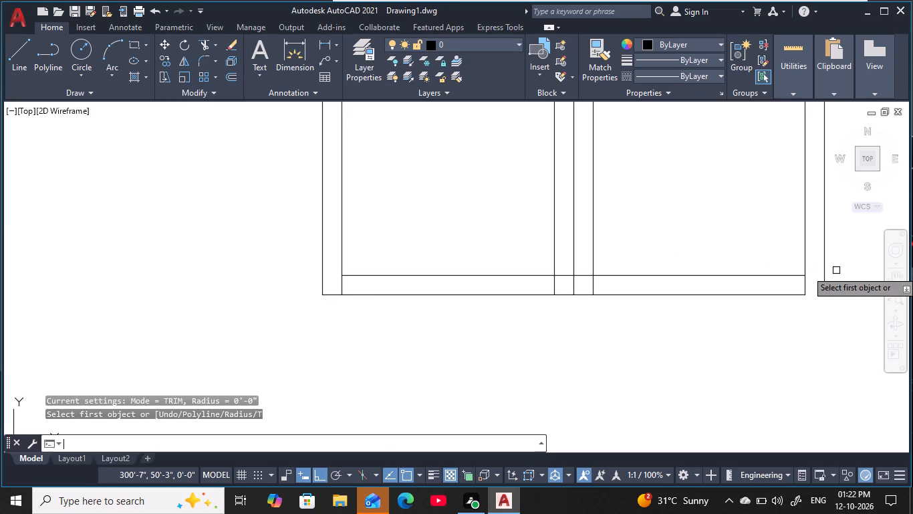
pyautogui.click(825, 273)
pyautogui.click(787, 296)
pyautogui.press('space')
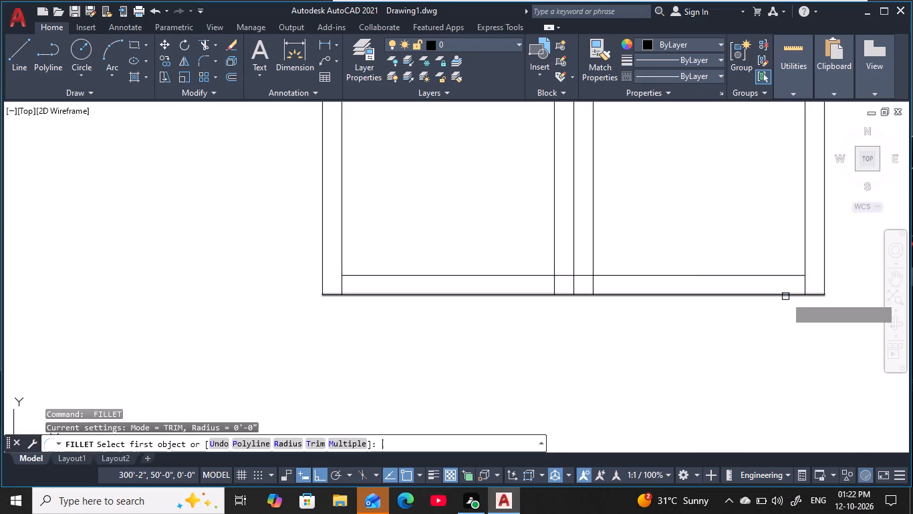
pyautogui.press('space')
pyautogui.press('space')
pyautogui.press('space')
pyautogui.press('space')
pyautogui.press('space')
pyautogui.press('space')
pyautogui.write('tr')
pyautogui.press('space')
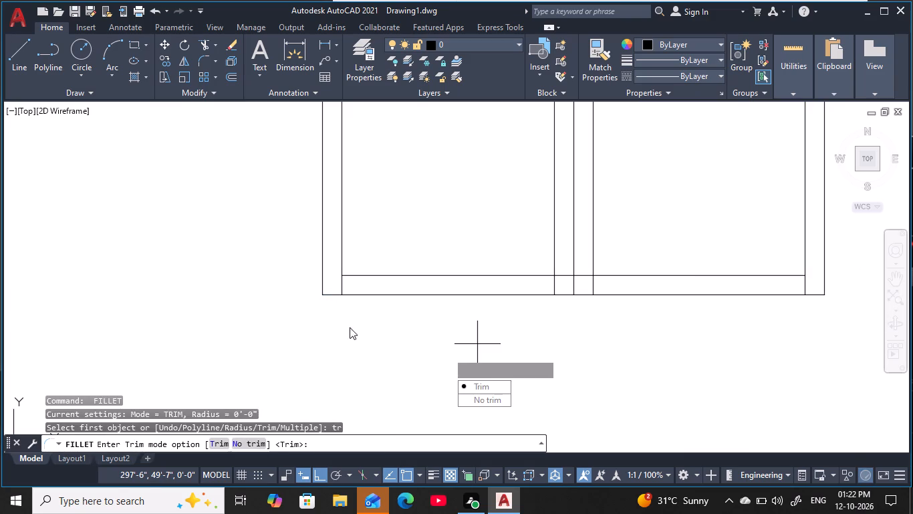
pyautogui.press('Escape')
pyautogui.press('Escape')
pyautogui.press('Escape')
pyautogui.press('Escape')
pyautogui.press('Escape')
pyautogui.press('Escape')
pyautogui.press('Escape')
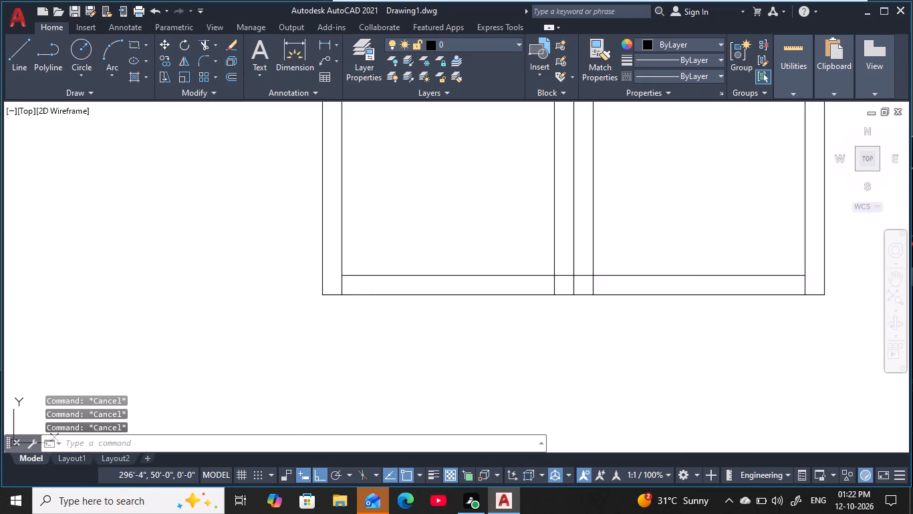
# Trim the overshooting frame lines at the bottom corners of both window panes, keeping the centre line down to the sill.
pyautogui.write('tr')
pyautogui.press('space')
pyautogui.click(355, 288)
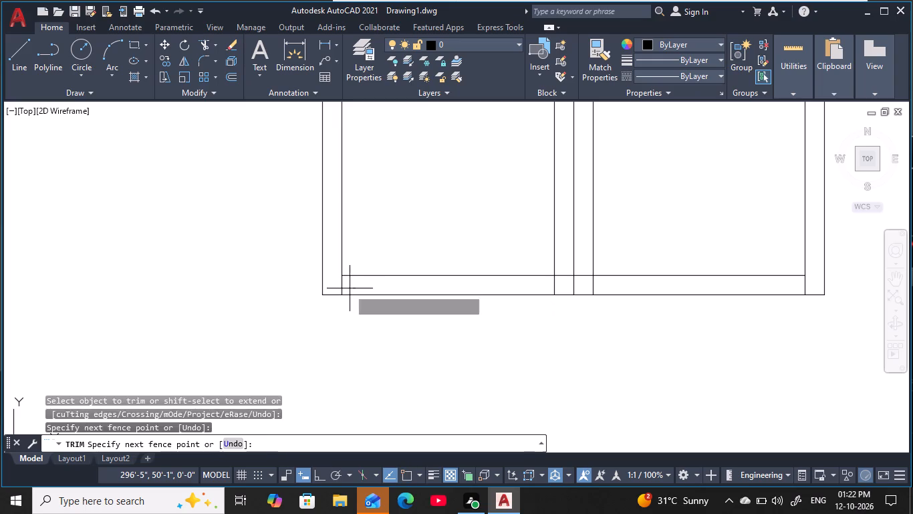
pyautogui.click(336, 286)
pyautogui.scroll(2, 579, 285)
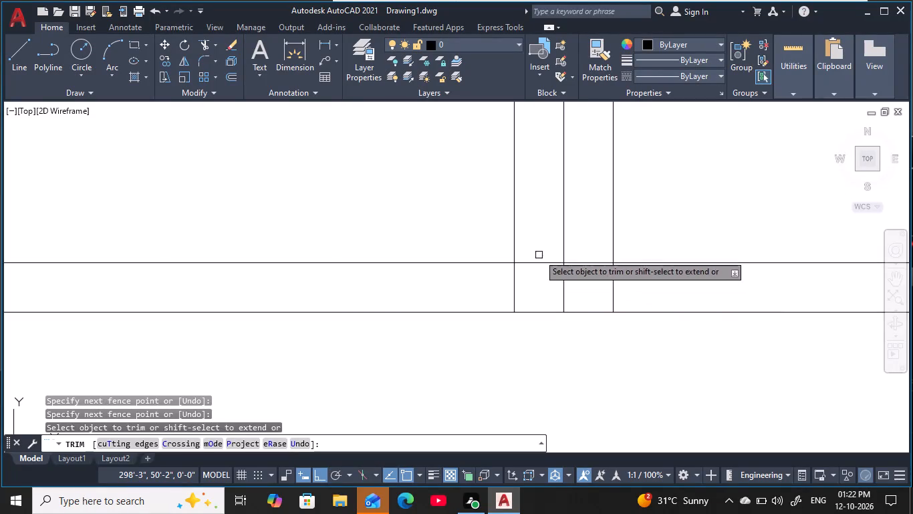
pyautogui.click(538, 253)
pyautogui.click(494, 291)
pyautogui.click(577, 250)
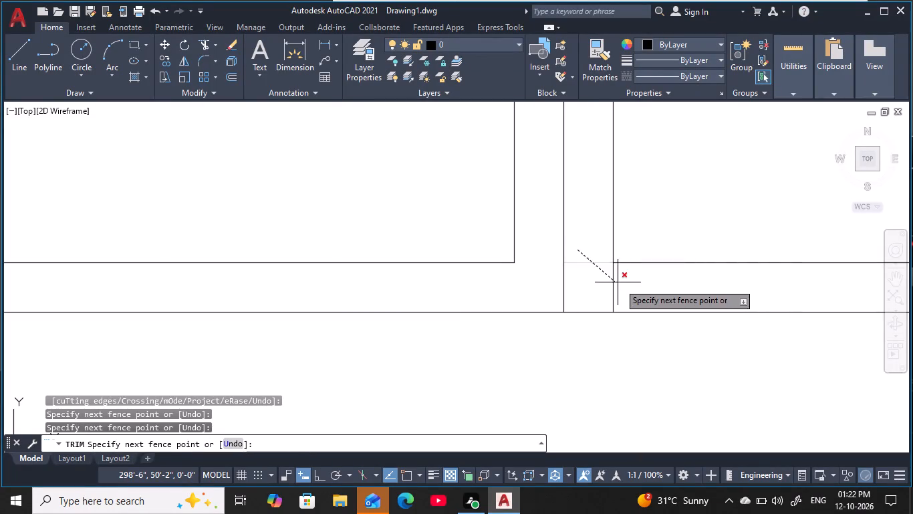
pyautogui.click(624, 284)
pyautogui.scroll(-4, 648, 284)
pyautogui.moveTo(641, 280); pyautogui.dragTo(450, 291, button='middle')
pyautogui.scroll(-1, 632, 277)
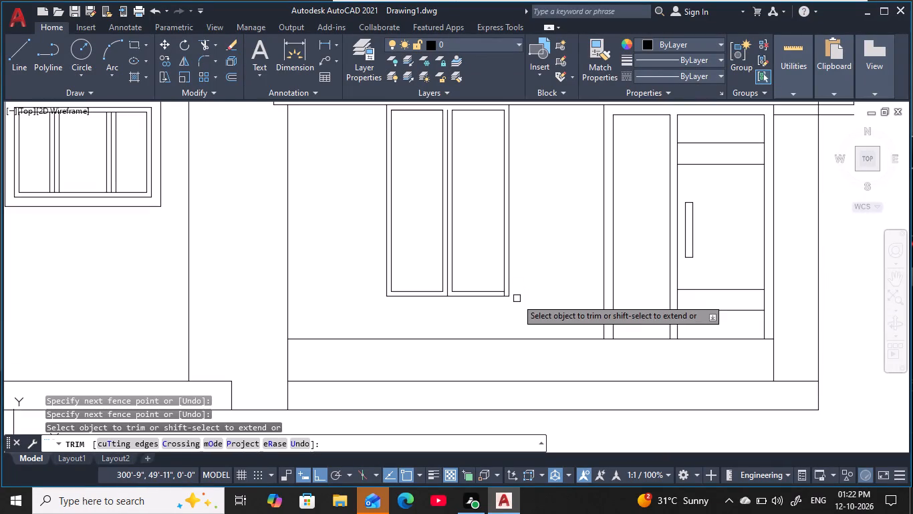
pyautogui.scroll(4, 515, 298)
pyautogui.click(470, 286)
pyautogui.click(434, 292)
pyautogui.scroll(-3, 436, 278)
pyautogui.moveTo(409, 253); pyautogui.dragTo(412, 256, button='middle')
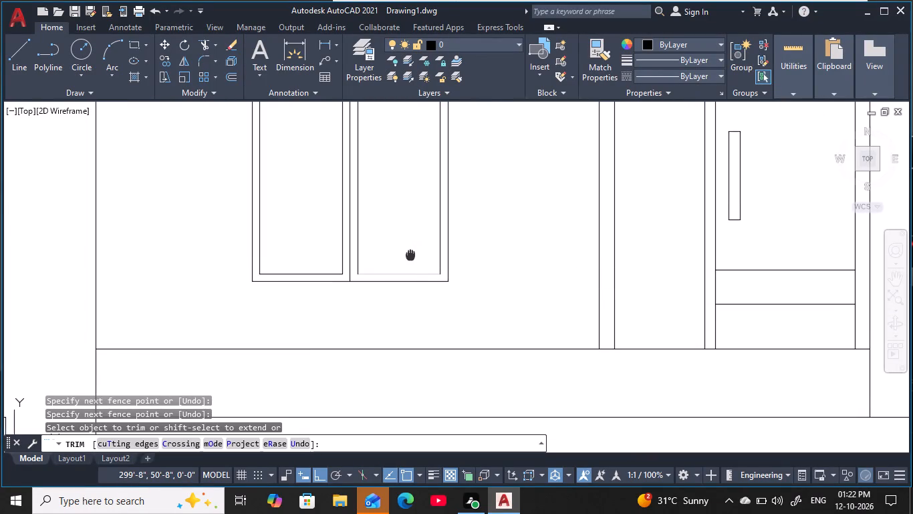
pyautogui.moveTo(412, 256); pyautogui.dragTo(463, 329, button='middle')
pyautogui.scroll(-1, 452, 289)
pyautogui.moveTo(452, 289); pyautogui.dragTo(471, 327, button='middle')
pyautogui.scroll(-1, 471, 254)
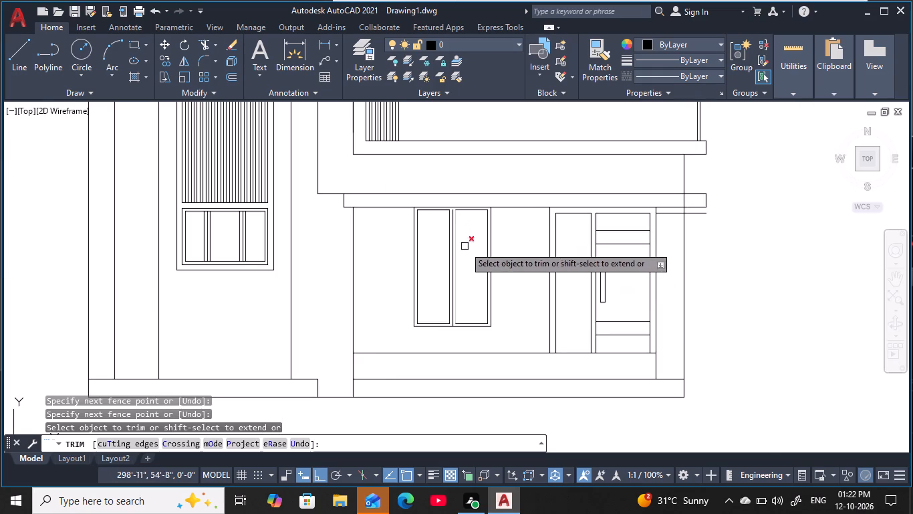
pyautogui.scroll(2, 465, 248)
pyautogui.moveTo(465, 248); pyautogui.dragTo(482, 225, button='middle')
pyautogui.press('Escape')
pyautogui.press('Escape')
pyautogui.press('Escape')
pyautogui.press('Escape')
pyautogui.press('Escape')
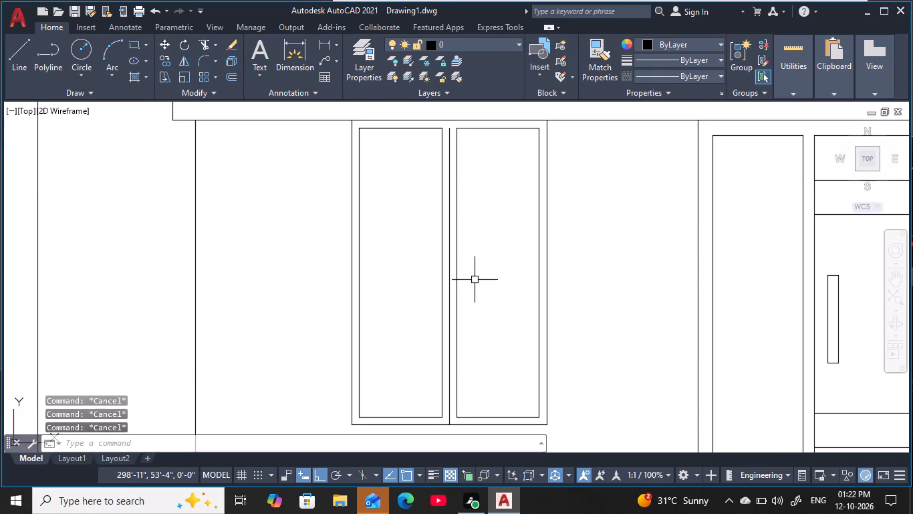
pyautogui.press('Escape')
pyautogui.press('Escape')
# Draw a short vertical line from the top end of the window's centre line up to the slab's underside.
pyautogui.moveTo(476, 207); pyautogui.dragTo(489, 238, button='middle')
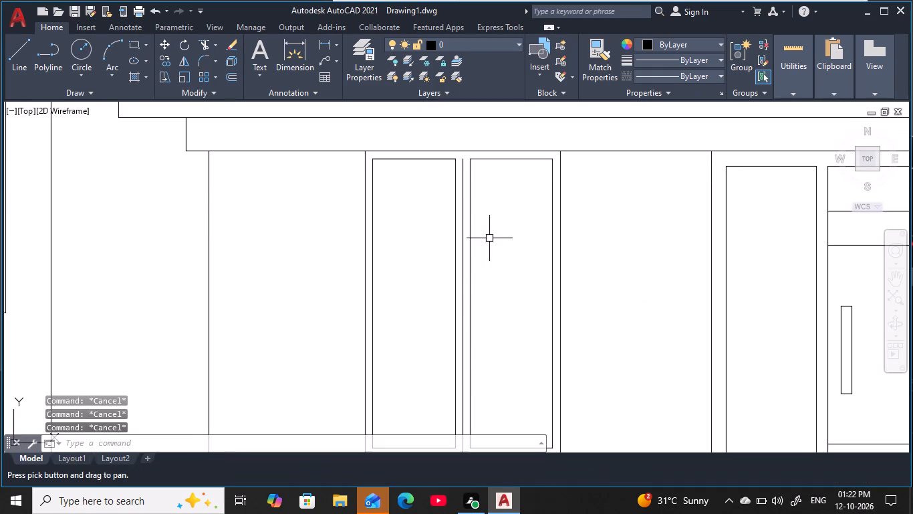
pyautogui.press('l')
pyautogui.press('space')
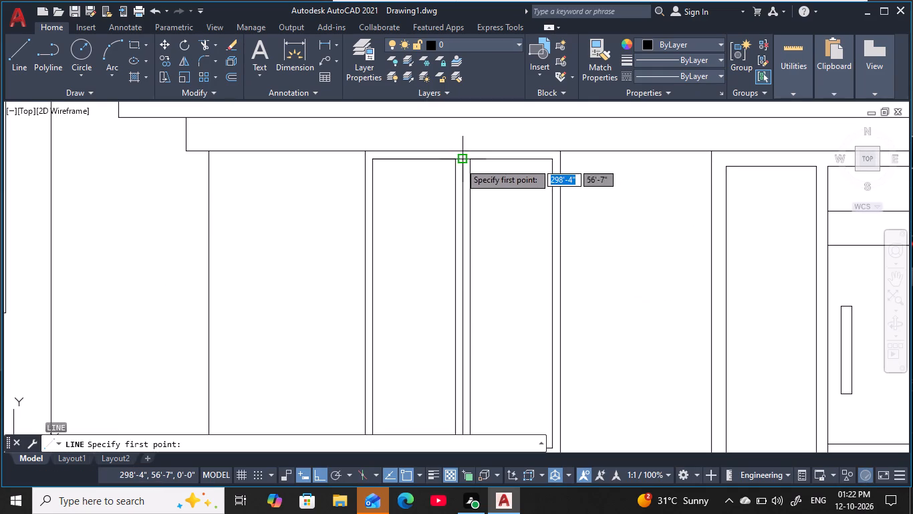
pyautogui.click(460, 163)
pyautogui.click(459, 152)
pyautogui.press('Escape')
pyautogui.press('Escape')
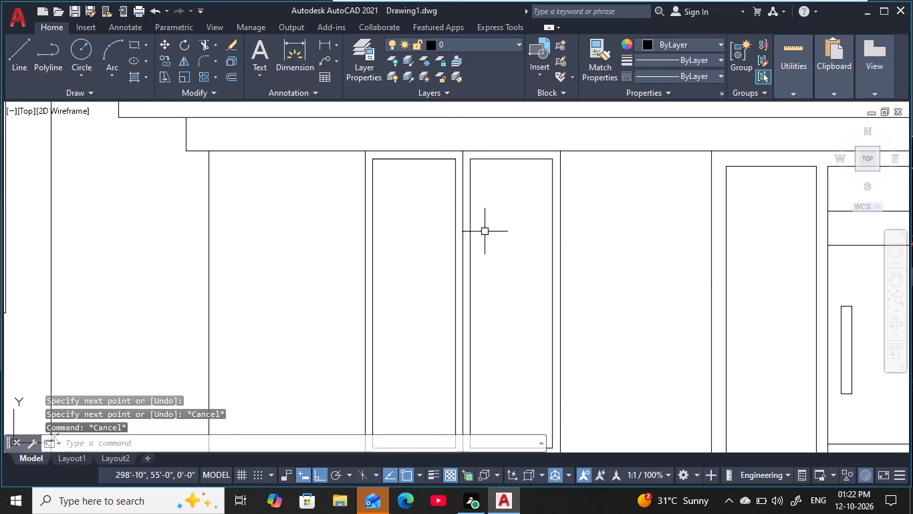
# Review the two-pane window in relation to the door and the rest of the ground-floor elevation.
pyautogui.scroll(-1, 490, 243)
pyautogui.moveTo(490, 242); pyautogui.dragTo(465, 193, button='middle')
pyautogui.scroll(-1, 475, 209)
pyautogui.press('Escape')
pyautogui.moveTo(487, 226); pyautogui.dragTo(489, 238, button='middle')
pyautogui.press('Escape')
pyautogui.press('Escape')
pyautogui.press('Escape')
pyautogui.press('Escape')
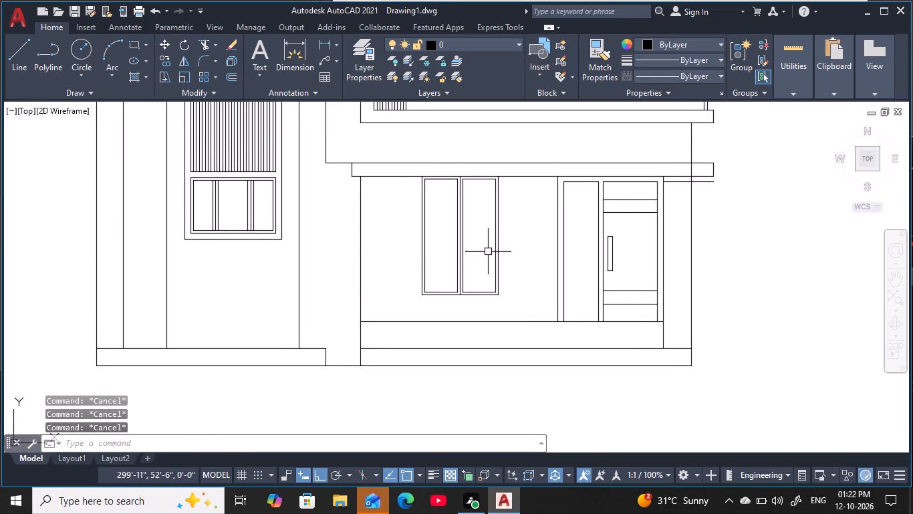
pyautogui.press('Escape')
pyautogui.press('Escape')
pyautogui.press('Escape')
pyautogui.scroll(-1, 483, 262)
pyautogui.moveTo(483, 262); pyautogui.dragTo(469, 274, button='middle')
pyautogui.scroll(-1, 469, 274)
pyautogui.scroll(1, 469, 274)
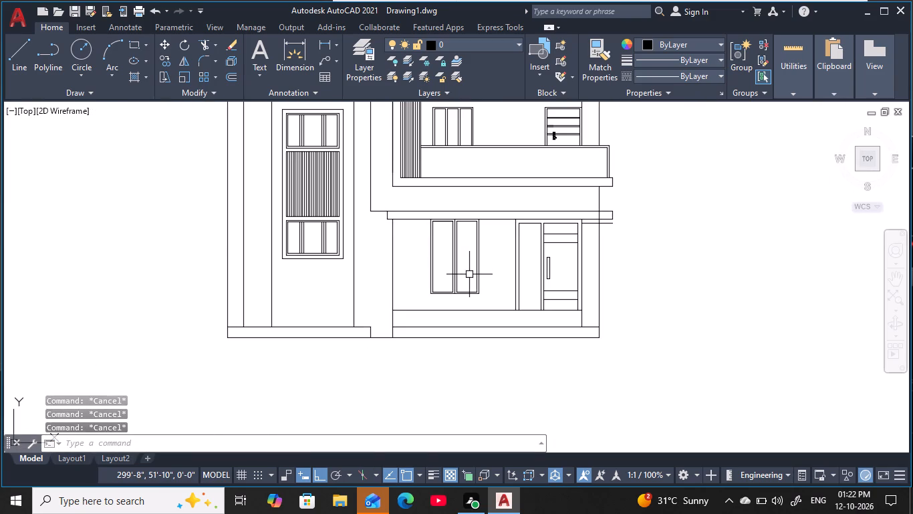
pyautogui.press('Escape')
pyautogui.press('Escape')
pyautogui.press('Escape')
pyautogui.scroll(2, 469, 272)
pyautogui.moveTo(470, 270); pyautogui.dragTo(475, 276, button='middle')
pyautogui.press('Escape')
pyautogui.press('Escape')
pyautogui.press('Escape')
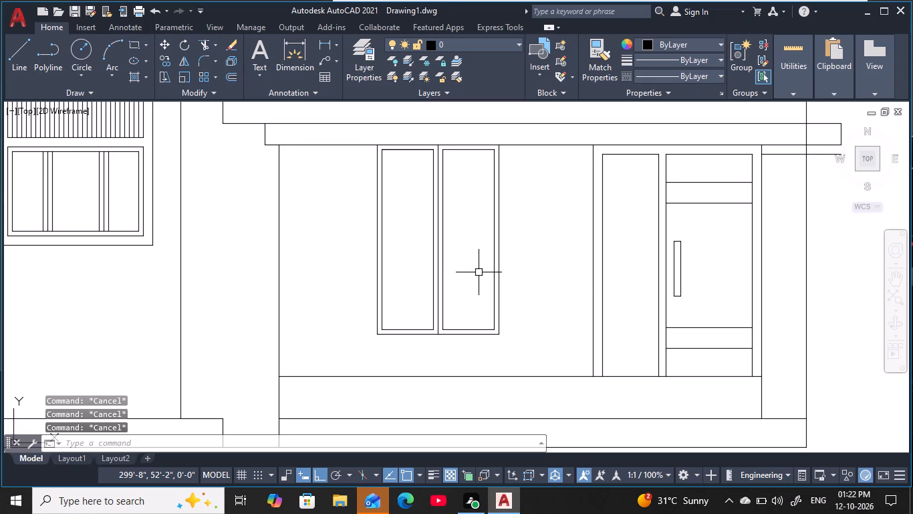
pyautogui.scroll(-1, 479, 273)
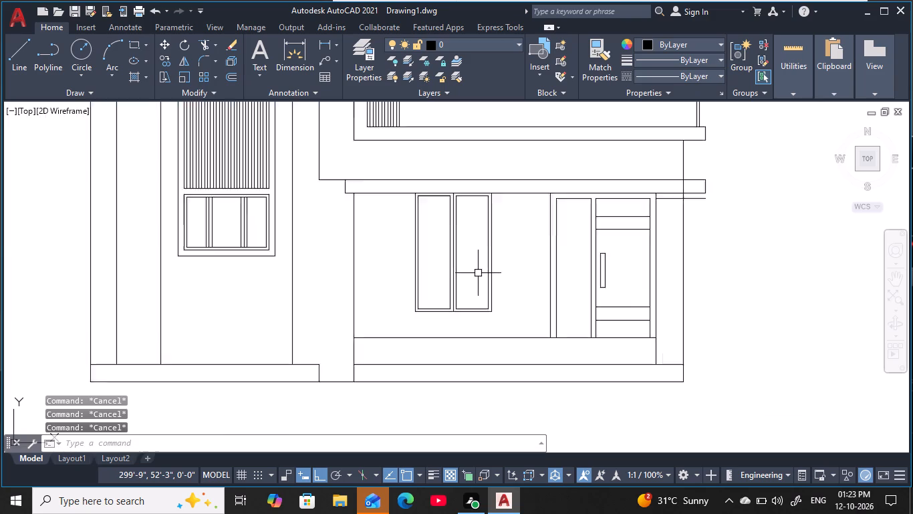
pyautogui.scroll(-2, 477, 273)
pyautogui.moveTo(476, 273); pyautogui.dragTo(457, 284, button='middle')
pyautogui.scroll(2, 457, 284)
pyautogui.middleClick(456, 284)
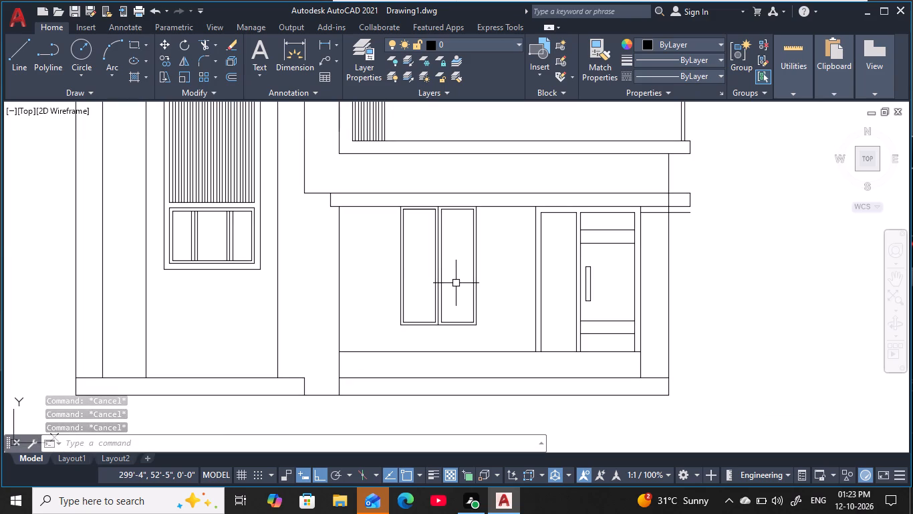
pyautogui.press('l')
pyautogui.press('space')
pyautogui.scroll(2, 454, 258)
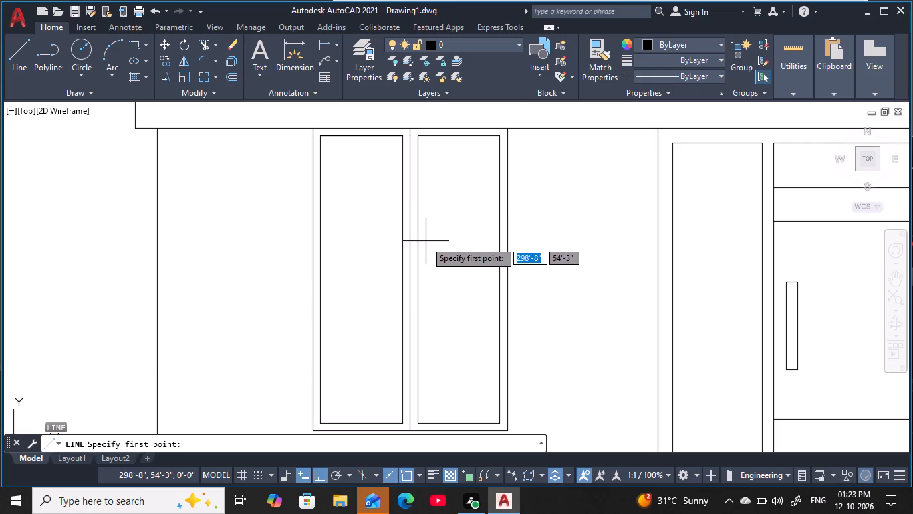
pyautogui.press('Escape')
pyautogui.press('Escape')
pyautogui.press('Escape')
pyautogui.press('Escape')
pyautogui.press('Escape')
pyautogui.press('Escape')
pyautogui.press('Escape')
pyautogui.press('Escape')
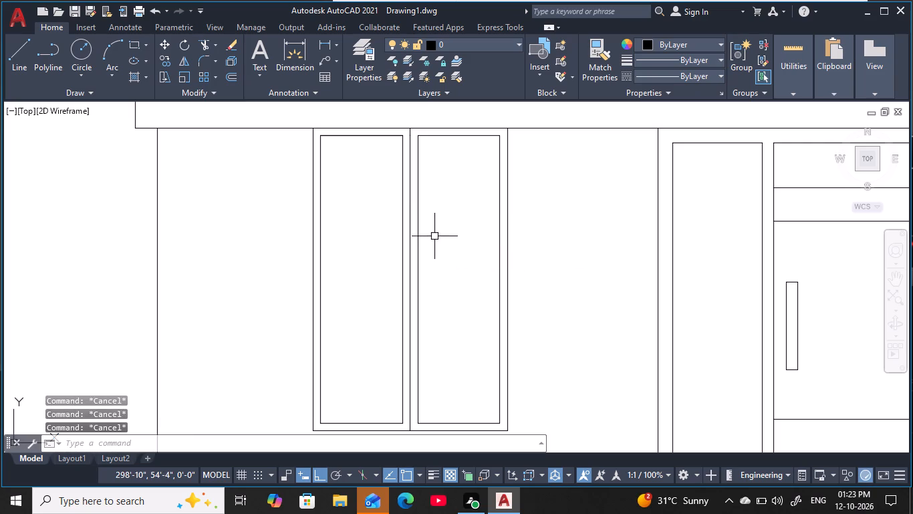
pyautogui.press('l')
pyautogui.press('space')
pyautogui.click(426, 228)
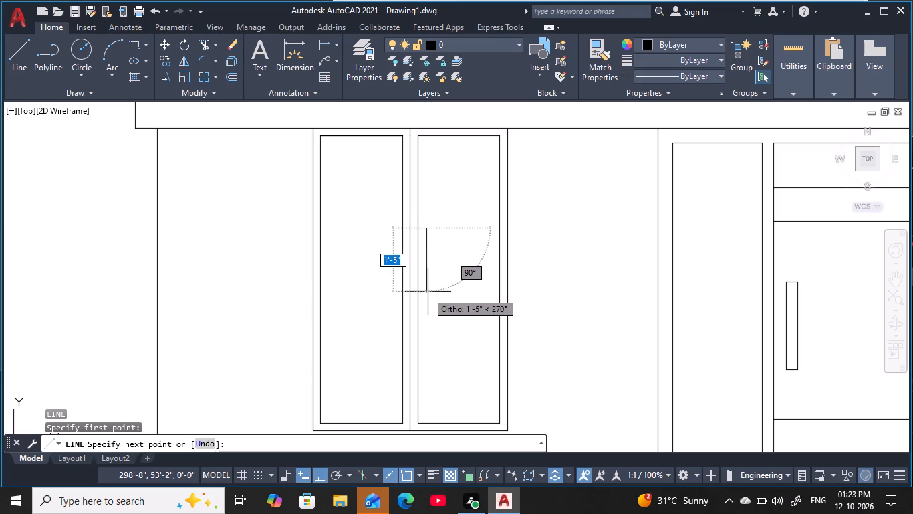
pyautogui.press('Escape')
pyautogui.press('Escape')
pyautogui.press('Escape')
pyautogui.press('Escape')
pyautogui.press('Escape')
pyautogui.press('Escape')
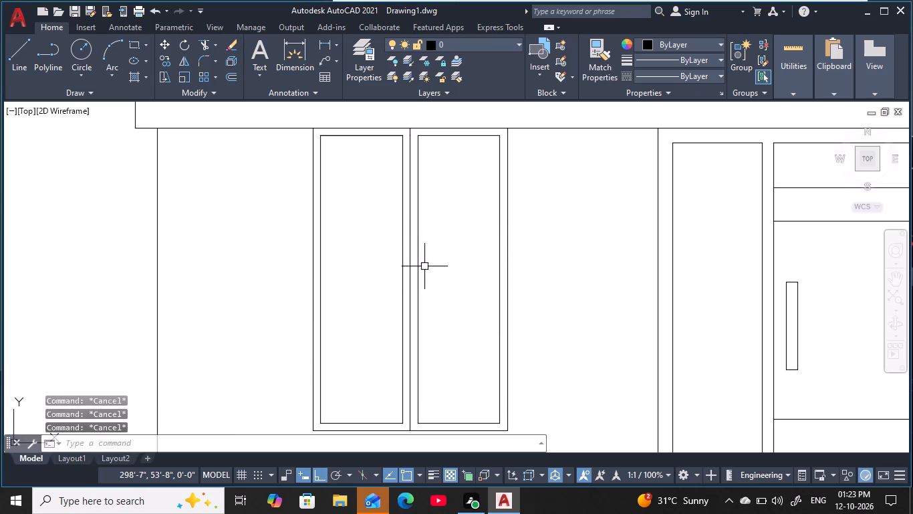
# Draw a horizontal line about 10" long into the right-hand pane from the midpoint of its inner frame line beside the centre line.
pyautogui.press('l')
pyautogui.press('space')
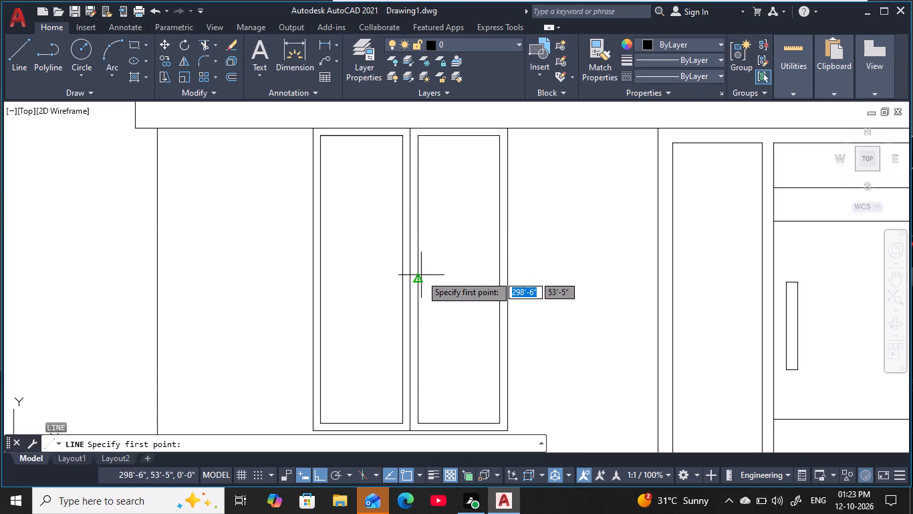
pyautogui.click(421, 277)
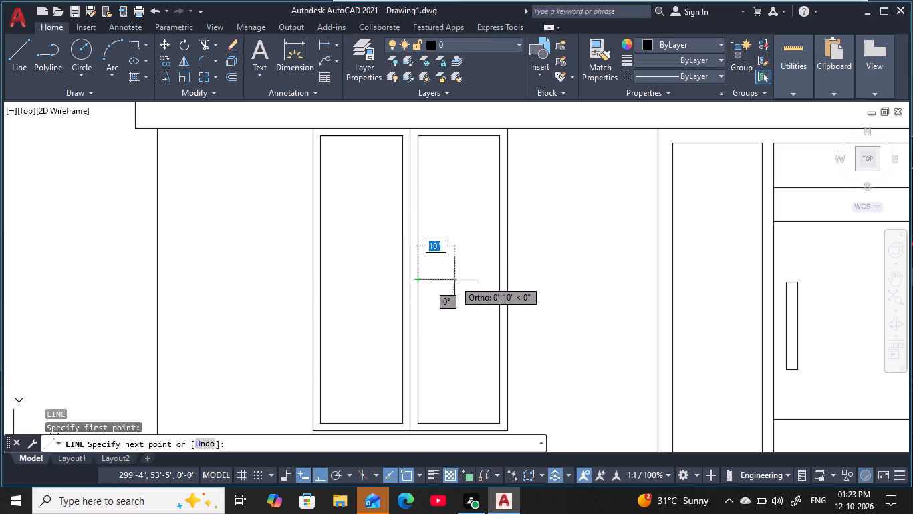
pyautogui.click(454, 281)
pyautogui.press('Escape')
pyautogui.press('Escape')
pyautogui.press('Escape')
pyautogui.press('Escape')
pyautogui.press('Escape')
pyautogui.press('Escape')
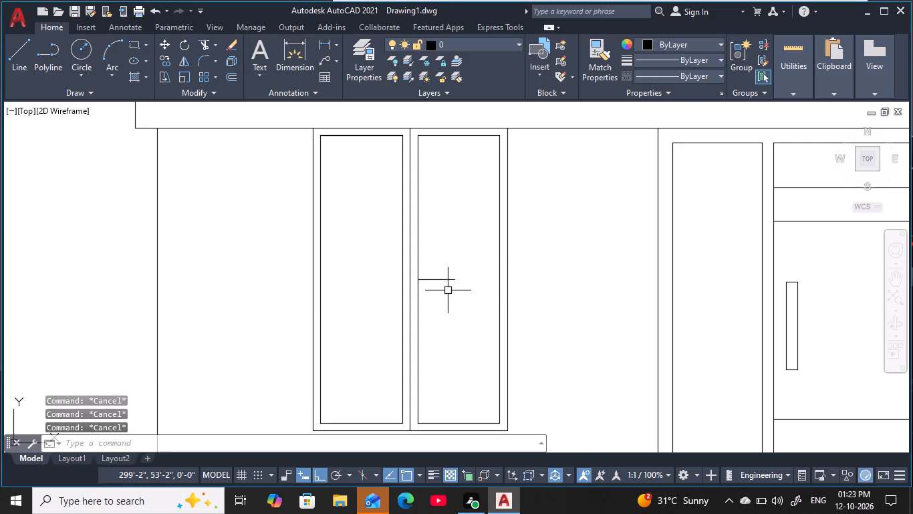
# Draw a 2" wide by 8" high handle rectangle in the right-hand pane, extending 4" above and 4" below the short horizontal line.
pyautogui.write('l')
pyautogui.press('space')
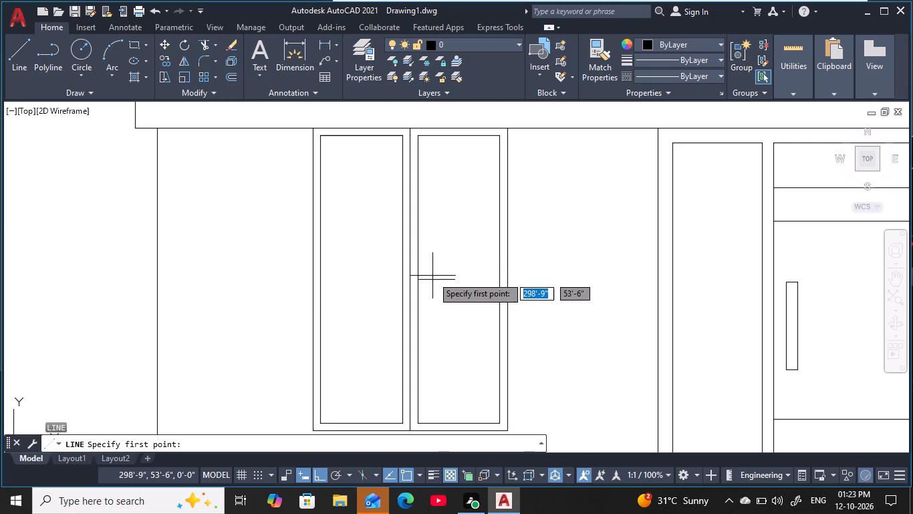
pyautogui.click(436, 277)
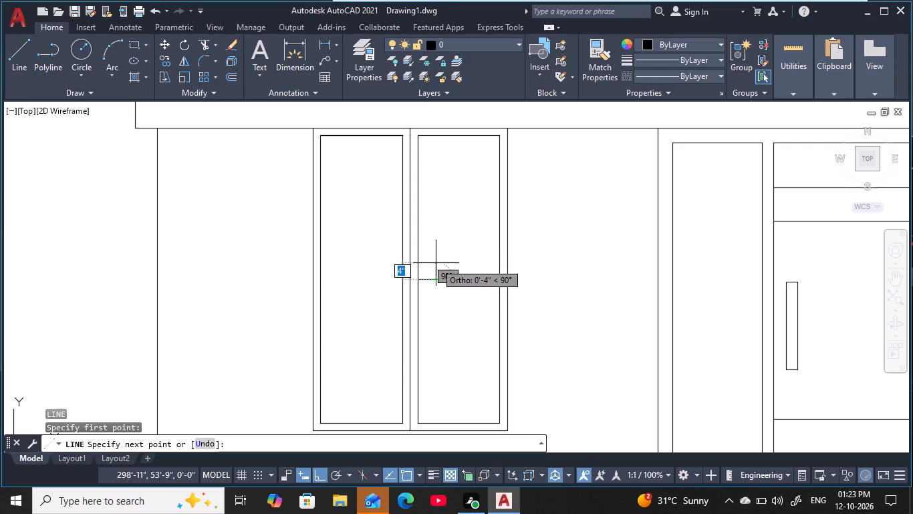
pyautogui.write('4')
pyautogui.press('space')
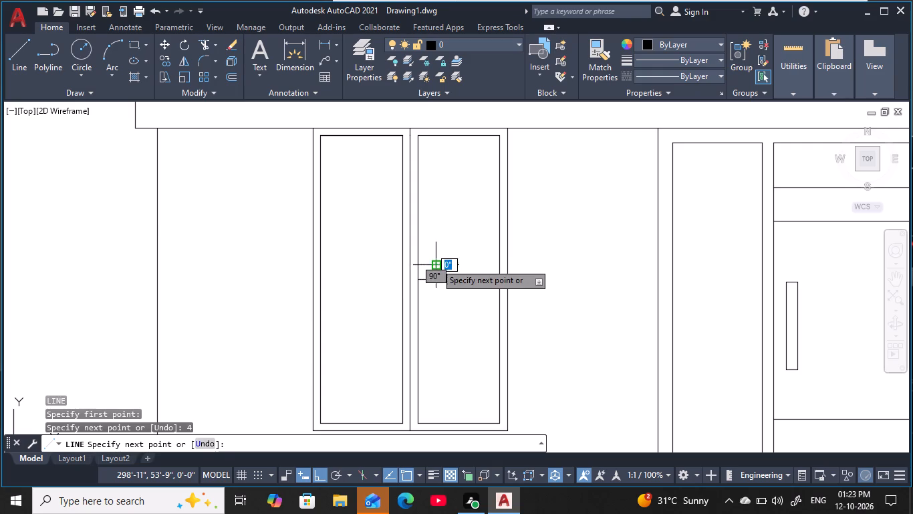
pyautogui.write('2')
pyautogui.press('space')
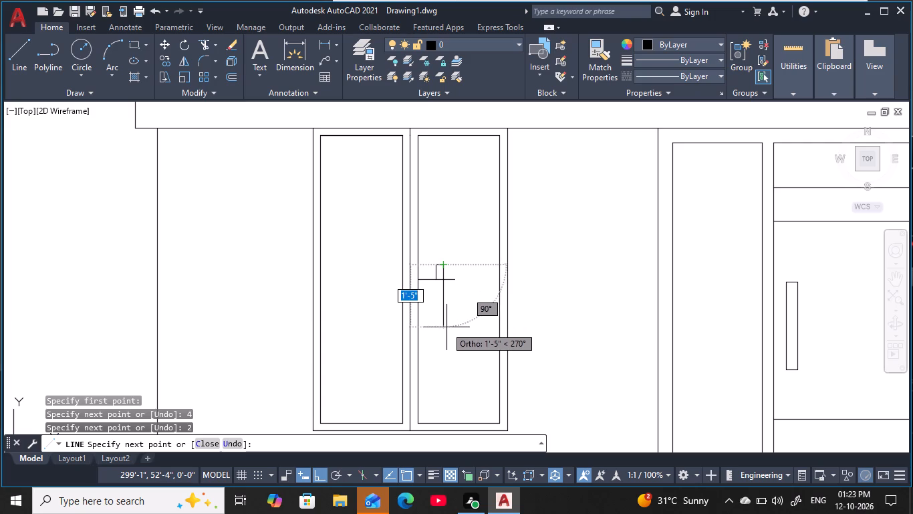
pyautogui.write('4')
pyautogui.press('space')
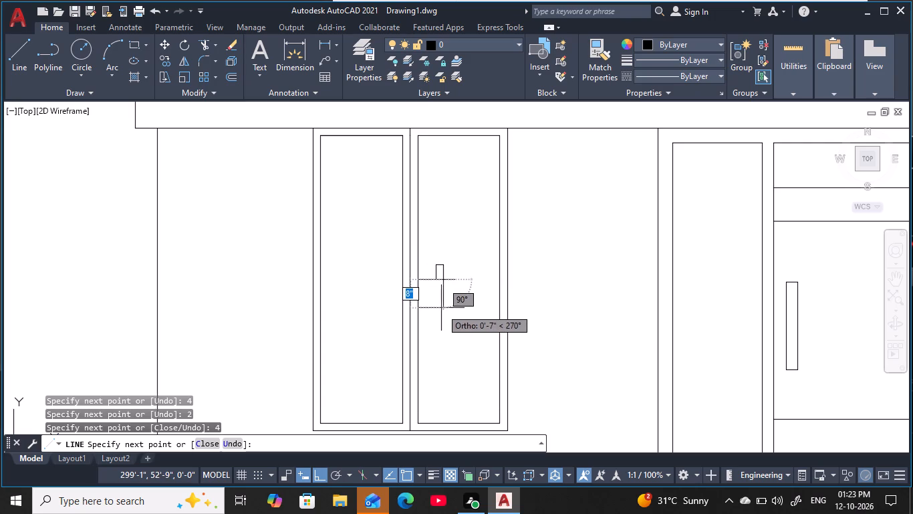
pyautogui.write('4')
pyautogui.press('space')
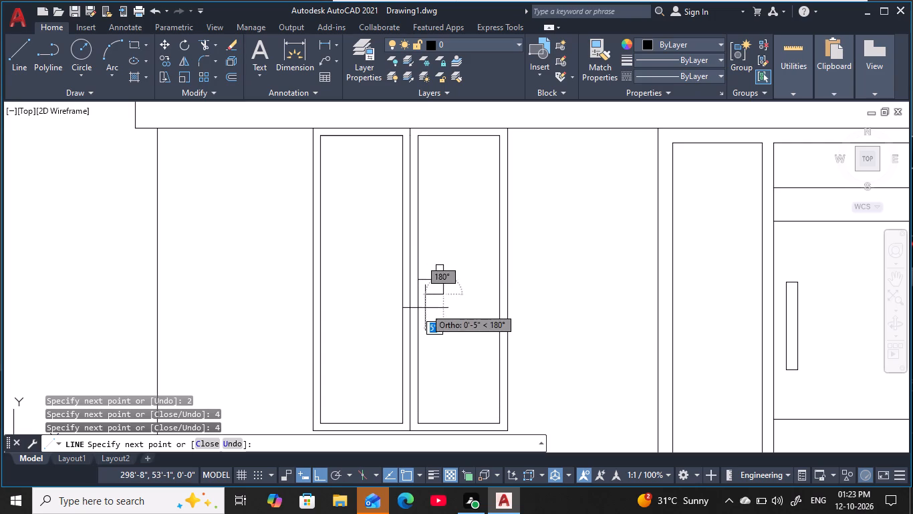
pyautogui.write('2')
pyautogui.press('space')
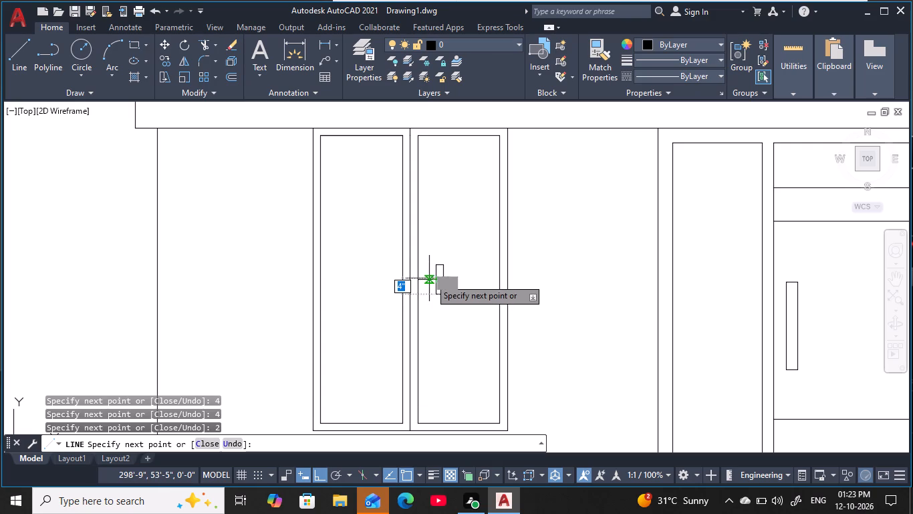
pyautogui.write('4')
pyautogui.press('space')
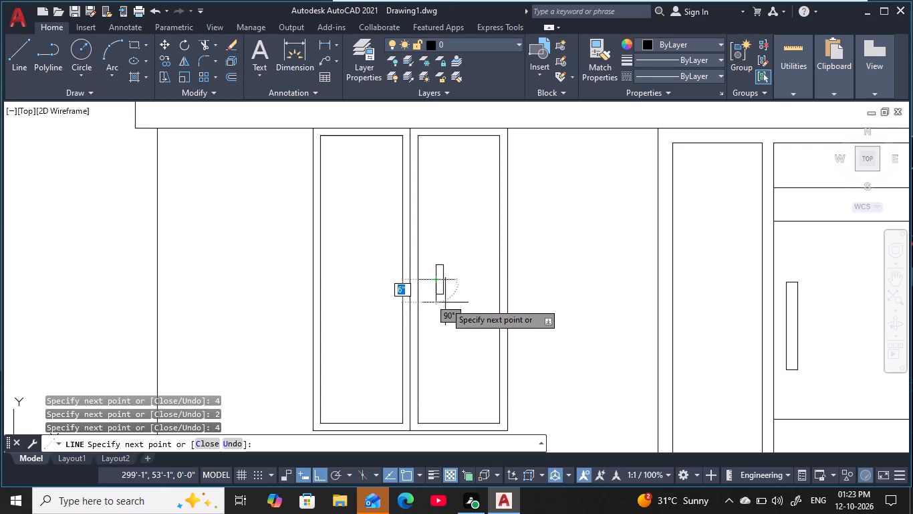
pyautogui.press('Escape')
pyautogui.press('Escape')
pyautogui.press('Escape')
pyautogui.press('Escape')
pyautogui.press('Escape')
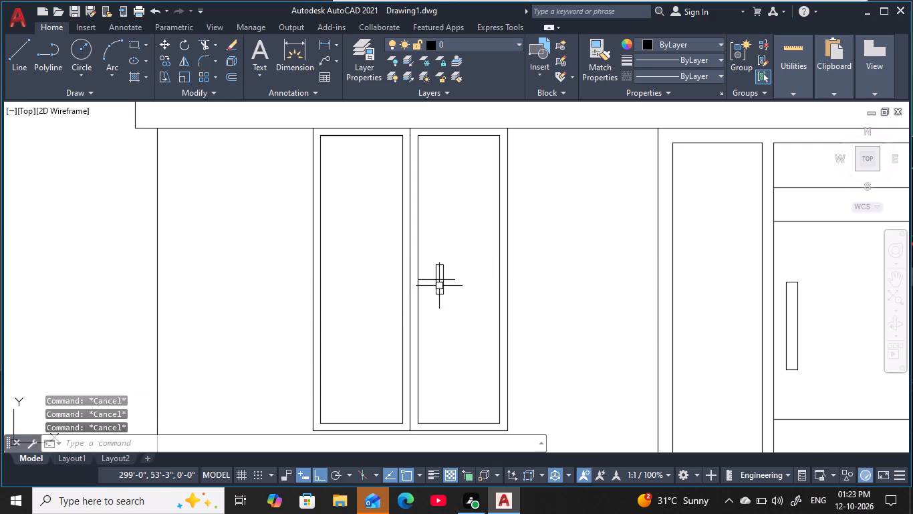
pyautogui.press('Escape')
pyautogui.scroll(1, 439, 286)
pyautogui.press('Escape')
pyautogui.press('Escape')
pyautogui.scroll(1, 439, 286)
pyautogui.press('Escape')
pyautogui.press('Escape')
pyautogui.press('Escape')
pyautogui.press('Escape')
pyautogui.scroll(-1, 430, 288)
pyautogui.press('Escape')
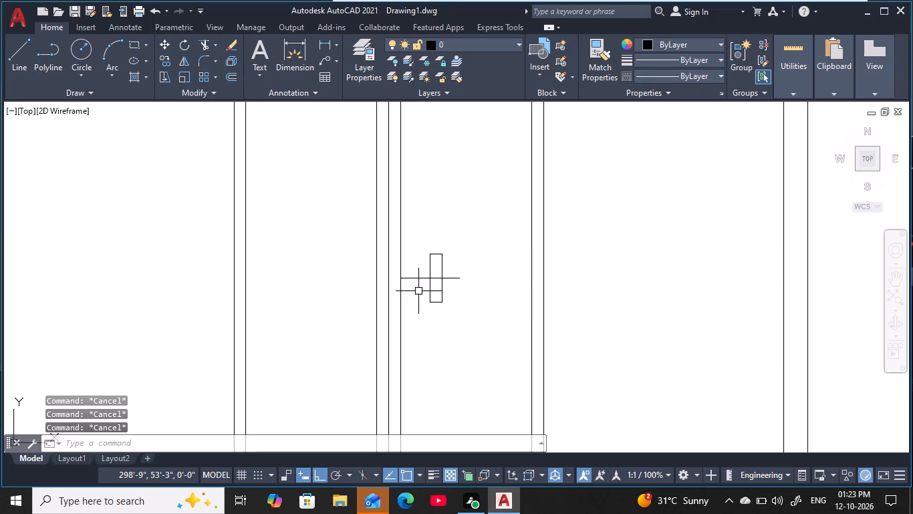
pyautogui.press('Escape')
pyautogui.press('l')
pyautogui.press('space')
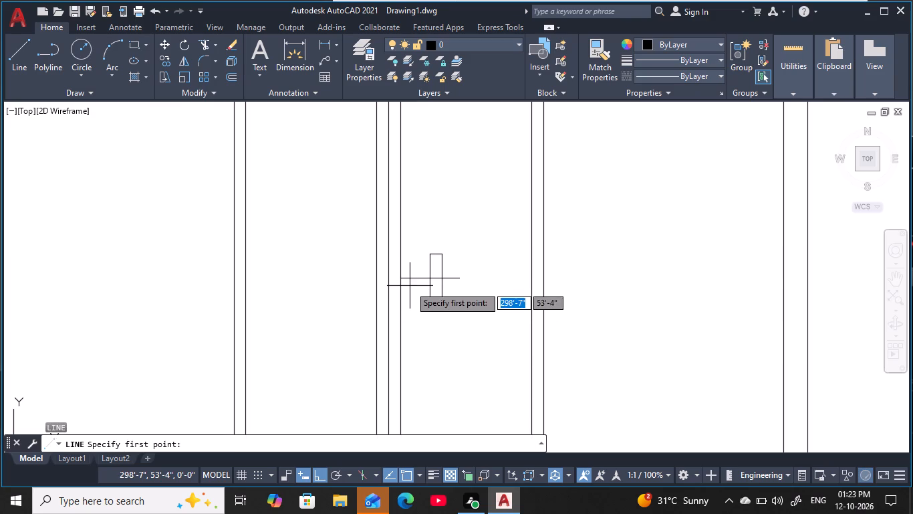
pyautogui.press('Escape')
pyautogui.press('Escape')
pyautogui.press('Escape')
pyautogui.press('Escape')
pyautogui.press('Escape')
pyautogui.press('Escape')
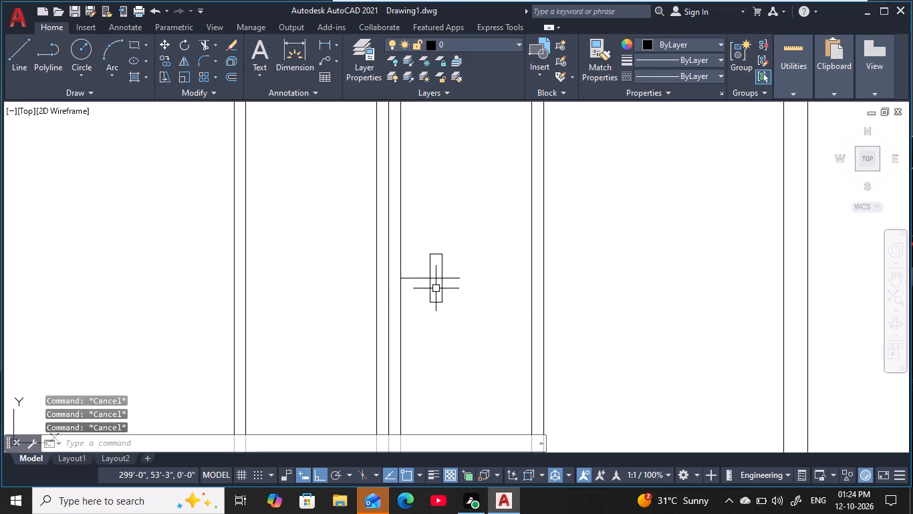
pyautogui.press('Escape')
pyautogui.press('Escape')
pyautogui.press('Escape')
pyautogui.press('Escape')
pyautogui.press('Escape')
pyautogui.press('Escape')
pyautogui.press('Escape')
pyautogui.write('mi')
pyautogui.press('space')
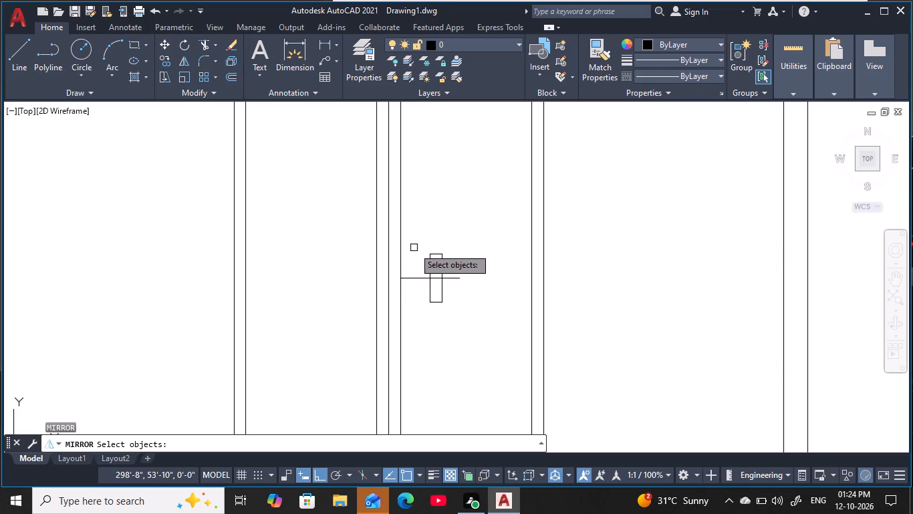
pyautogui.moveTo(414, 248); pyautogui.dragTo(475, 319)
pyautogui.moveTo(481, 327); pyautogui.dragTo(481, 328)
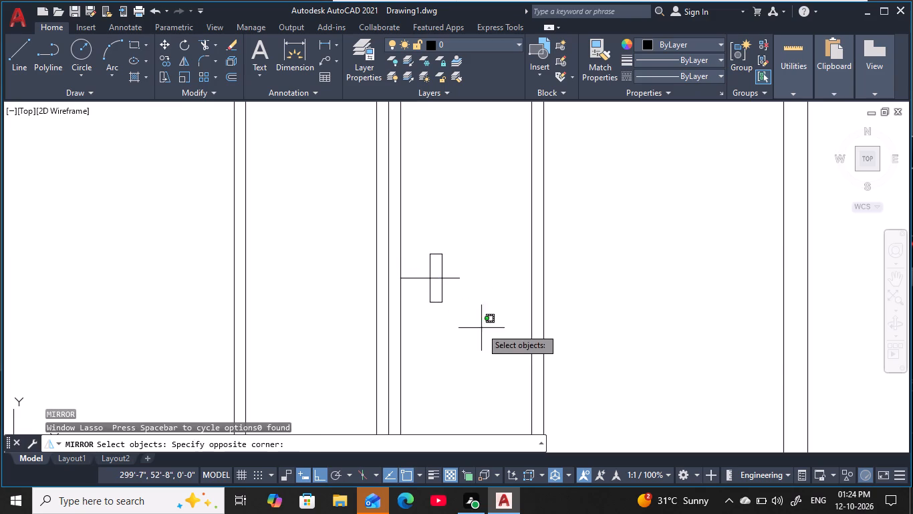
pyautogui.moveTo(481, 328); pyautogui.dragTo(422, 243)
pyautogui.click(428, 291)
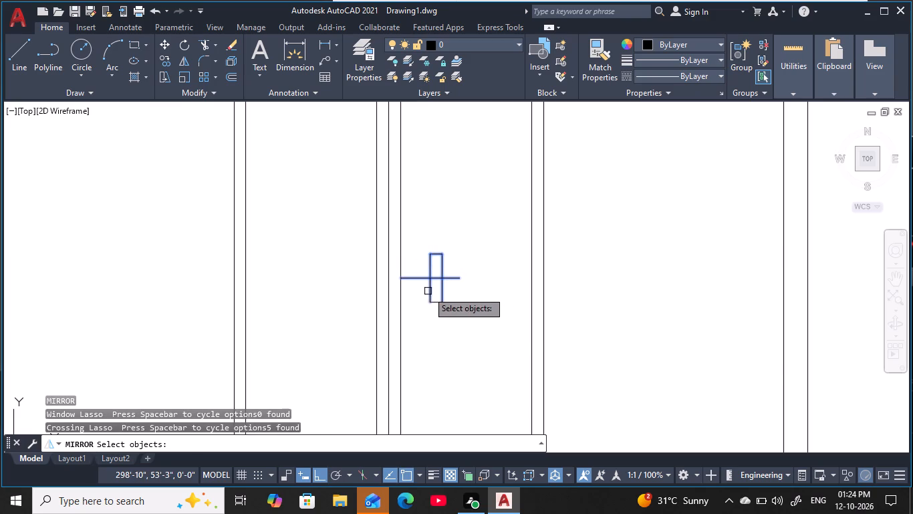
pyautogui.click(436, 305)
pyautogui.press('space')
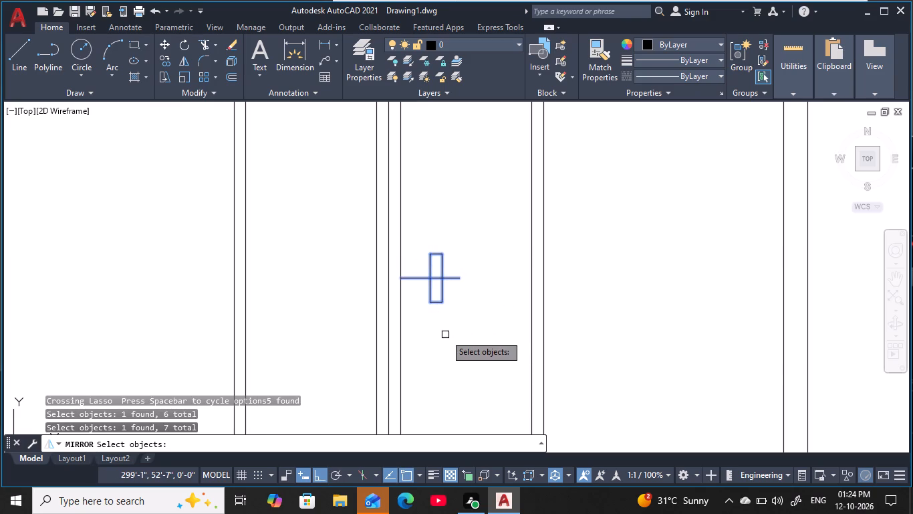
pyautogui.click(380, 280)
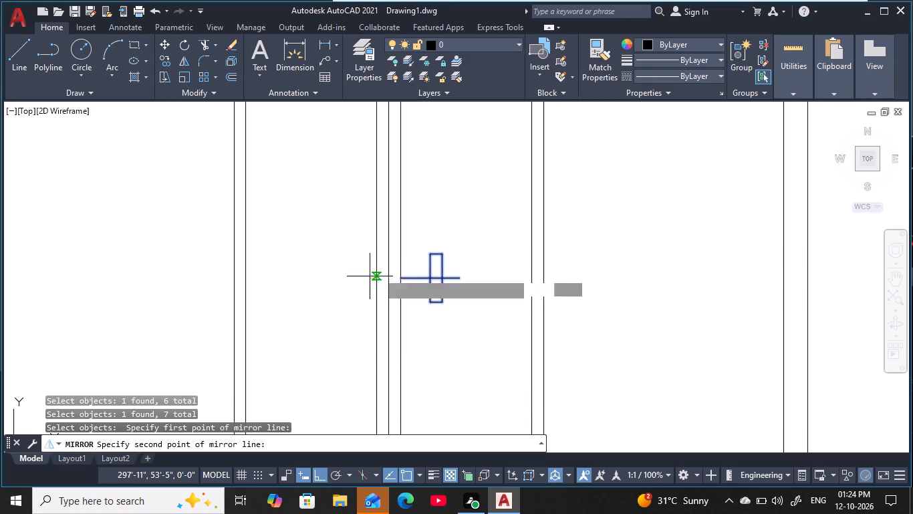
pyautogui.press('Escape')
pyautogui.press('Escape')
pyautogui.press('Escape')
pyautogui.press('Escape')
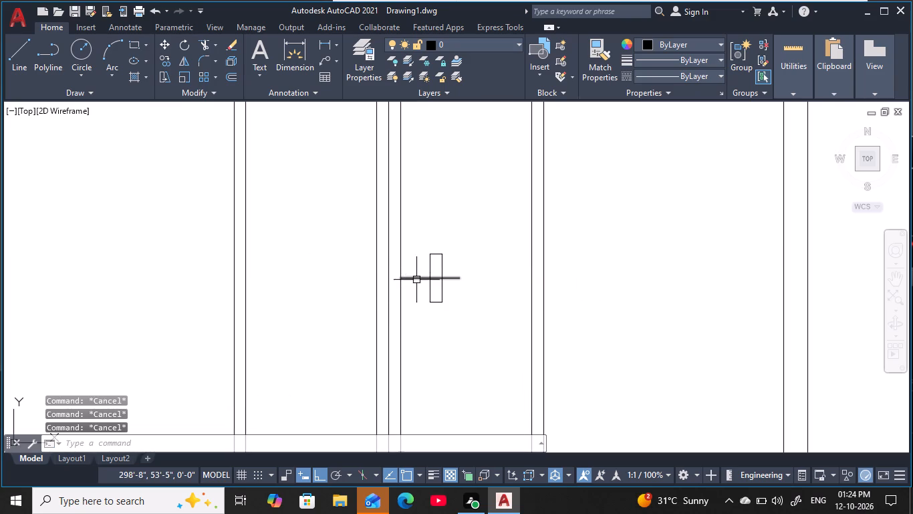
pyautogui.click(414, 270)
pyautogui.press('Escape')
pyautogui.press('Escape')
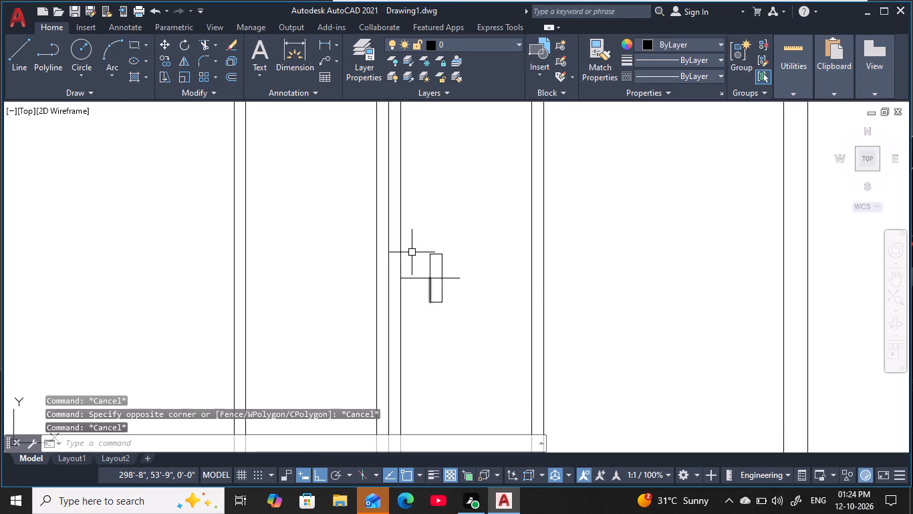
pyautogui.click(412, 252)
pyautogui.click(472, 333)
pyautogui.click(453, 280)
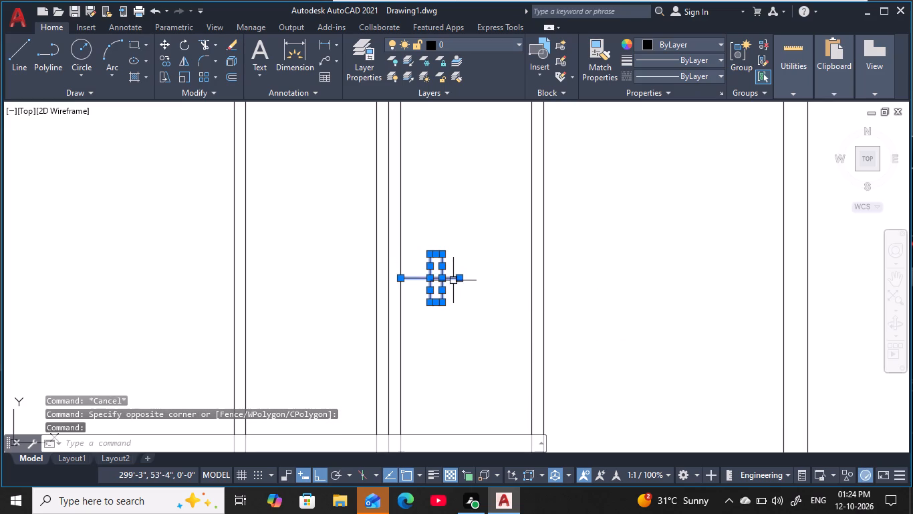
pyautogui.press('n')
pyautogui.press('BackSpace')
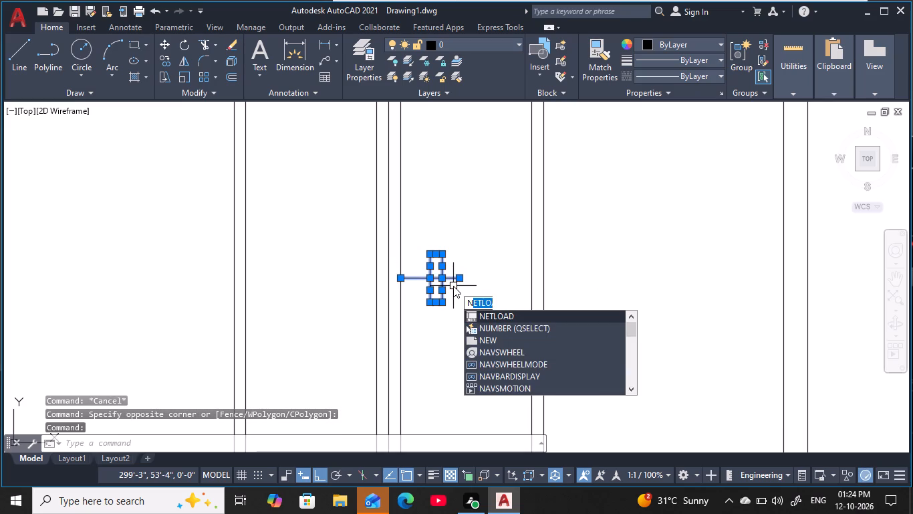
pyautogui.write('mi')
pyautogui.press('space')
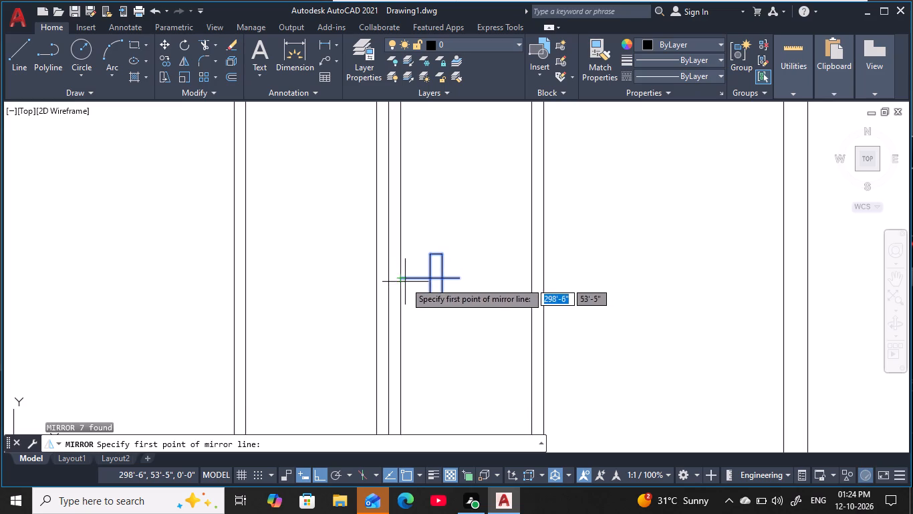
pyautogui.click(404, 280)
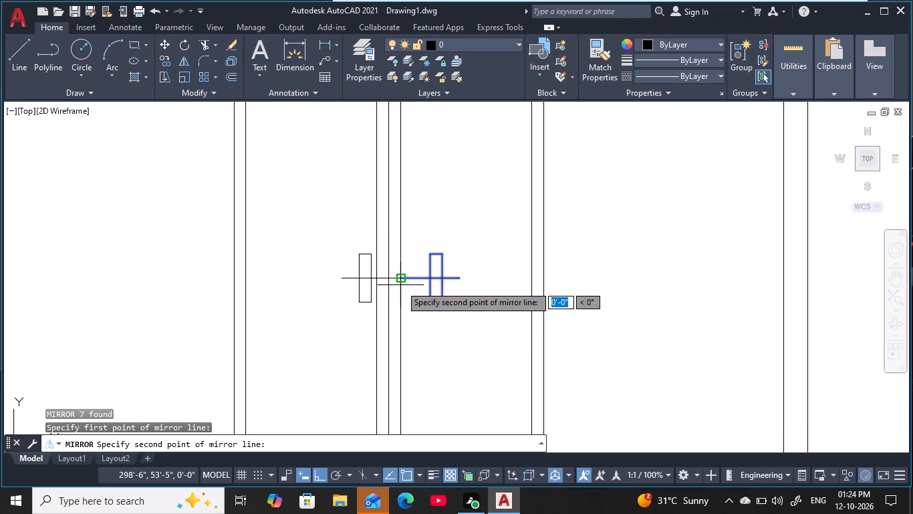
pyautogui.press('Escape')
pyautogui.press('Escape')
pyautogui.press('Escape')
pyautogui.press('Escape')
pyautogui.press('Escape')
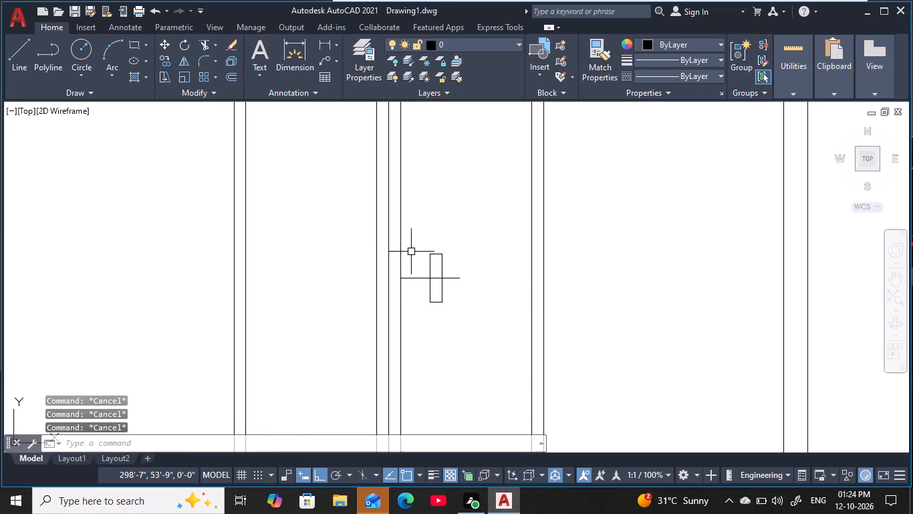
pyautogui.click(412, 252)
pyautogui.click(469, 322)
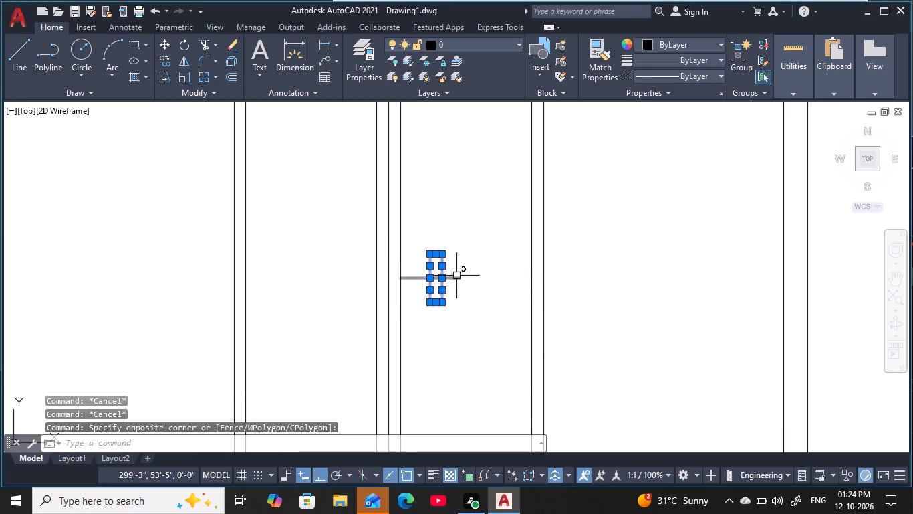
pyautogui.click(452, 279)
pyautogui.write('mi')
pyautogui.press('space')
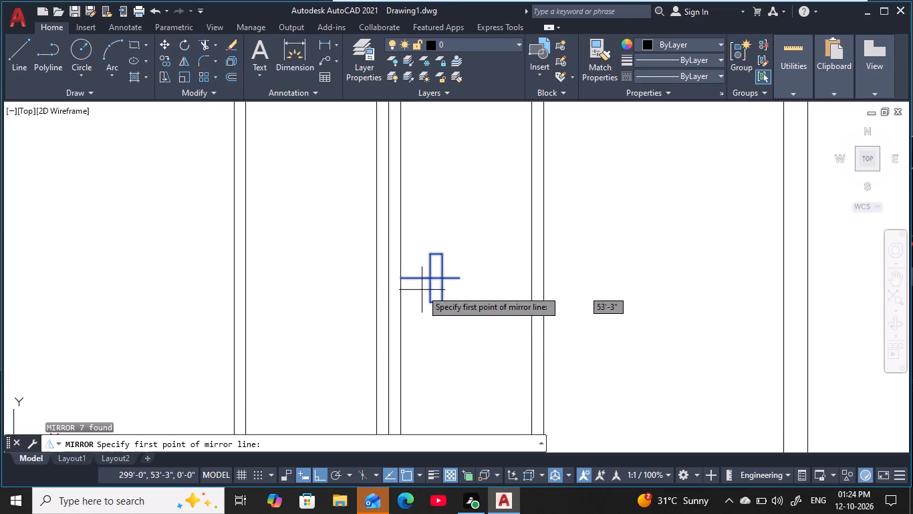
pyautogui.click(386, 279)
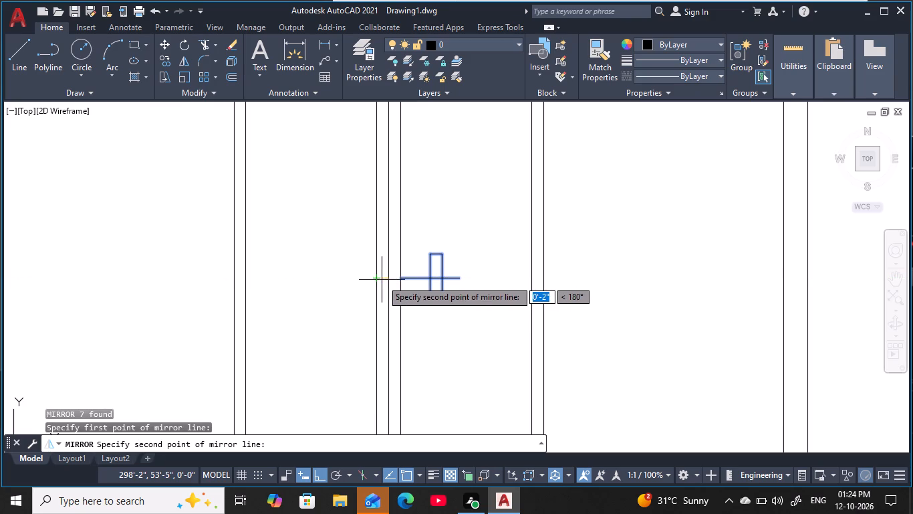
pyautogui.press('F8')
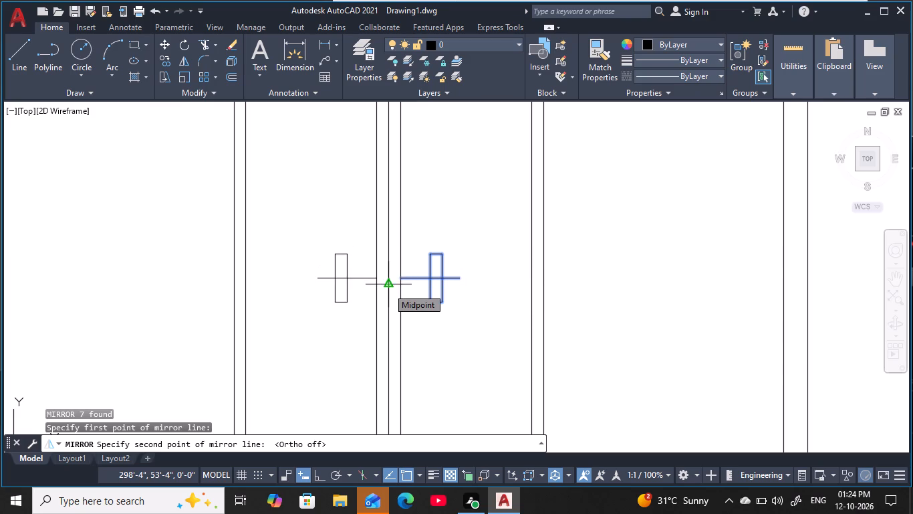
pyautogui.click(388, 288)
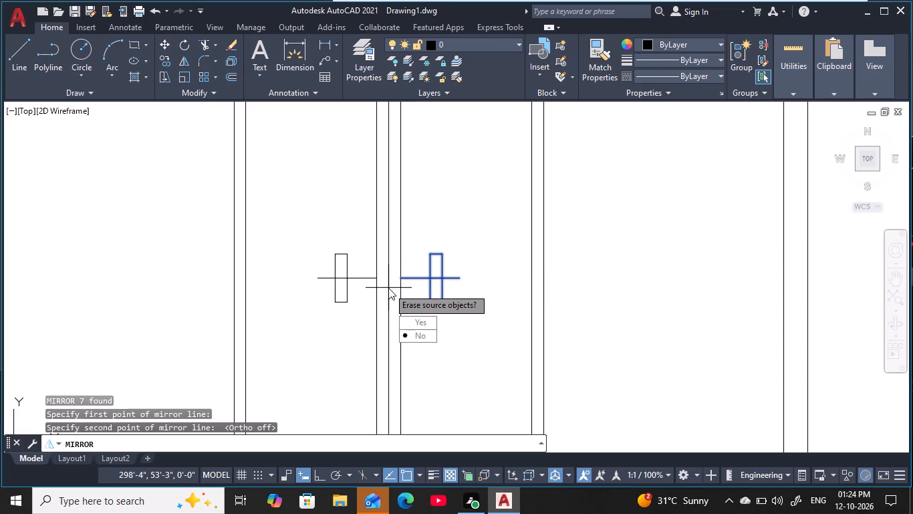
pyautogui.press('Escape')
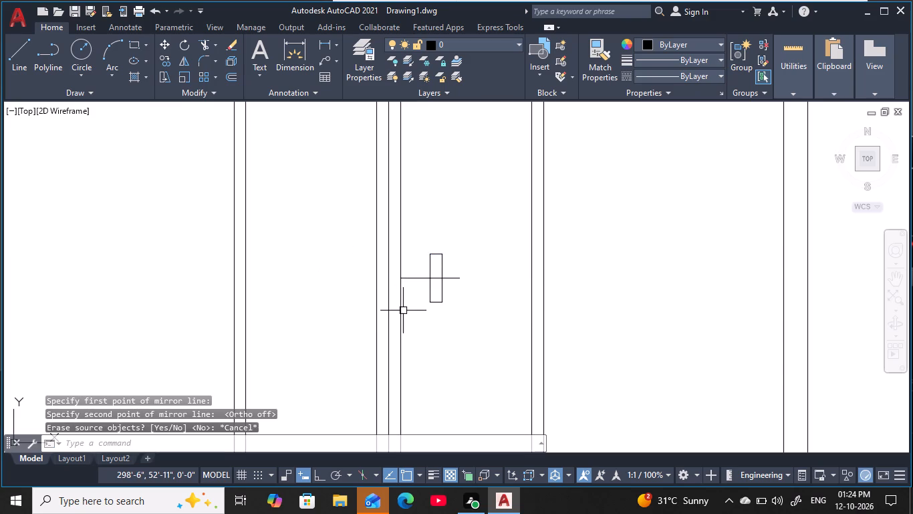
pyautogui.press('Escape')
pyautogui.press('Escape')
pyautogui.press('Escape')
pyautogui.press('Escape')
# Mirror the handle rectangle and its short horizontal line about the window's vertical centre line into the left-hand pane, keeping the original.
pyautogui.click(416, 254)
pyautogui.click(487, 335)
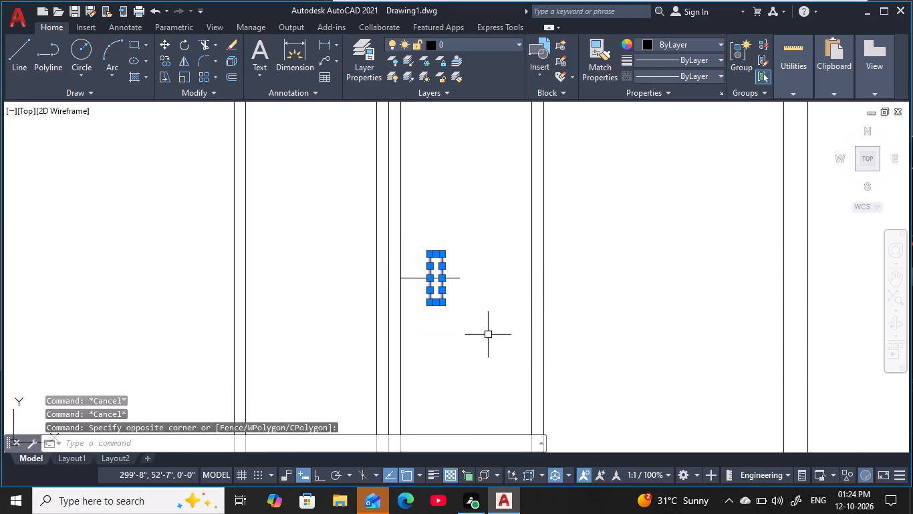
pyautogui.click(460, 278)
pyautogui.write('mi')
pyautogui.press('space')
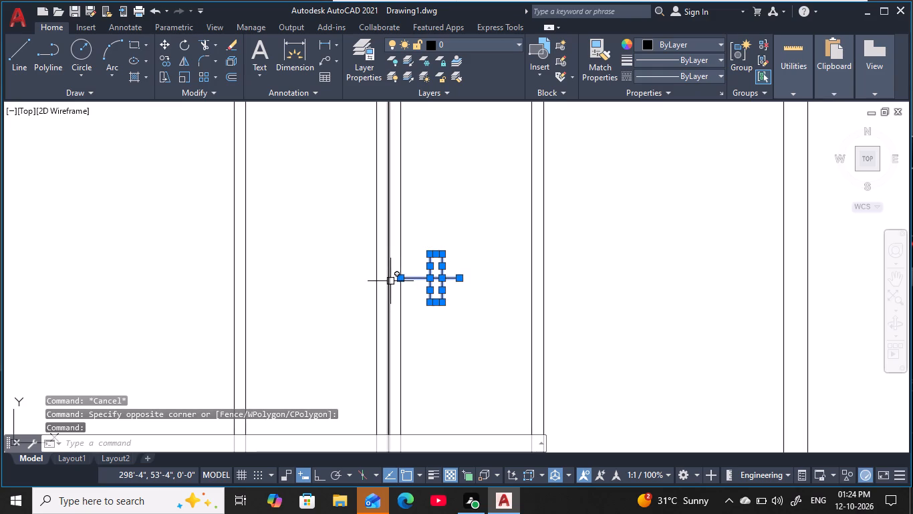
pyautogui.press('space')
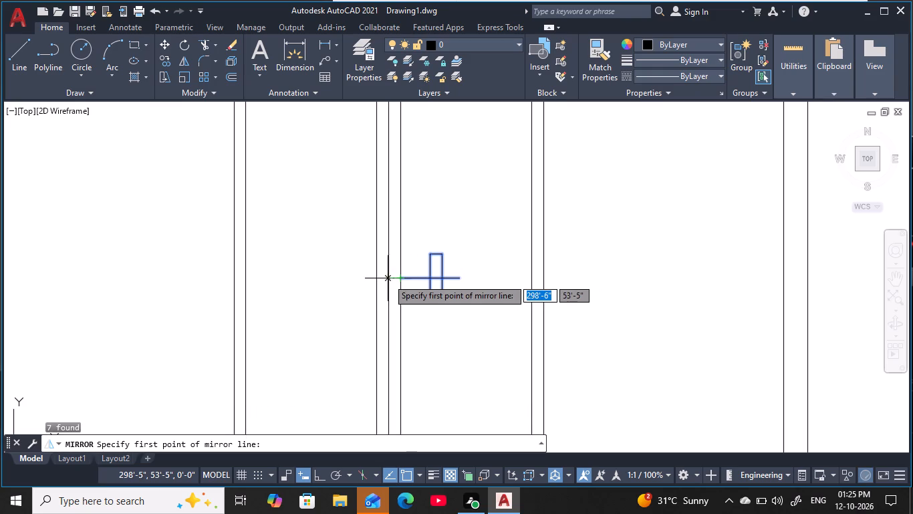
pyautogui.click(391, 278)
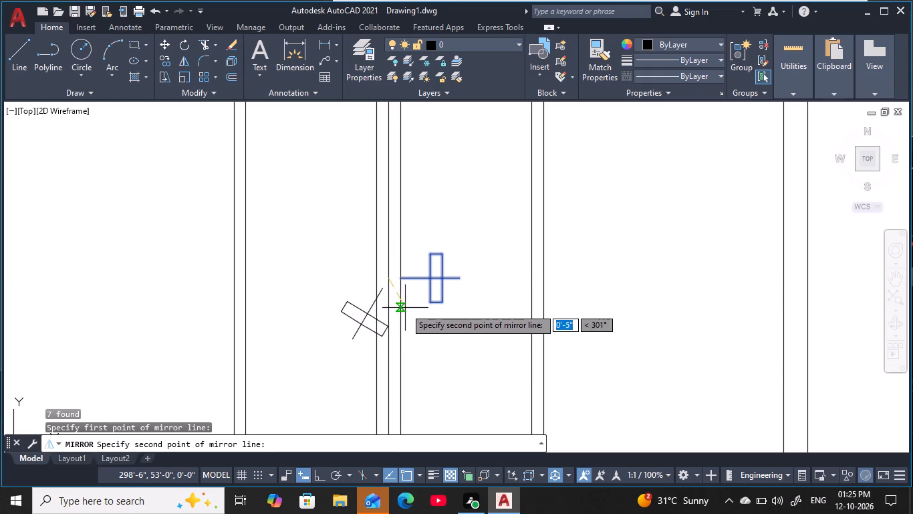
pyautogui.press('F8')
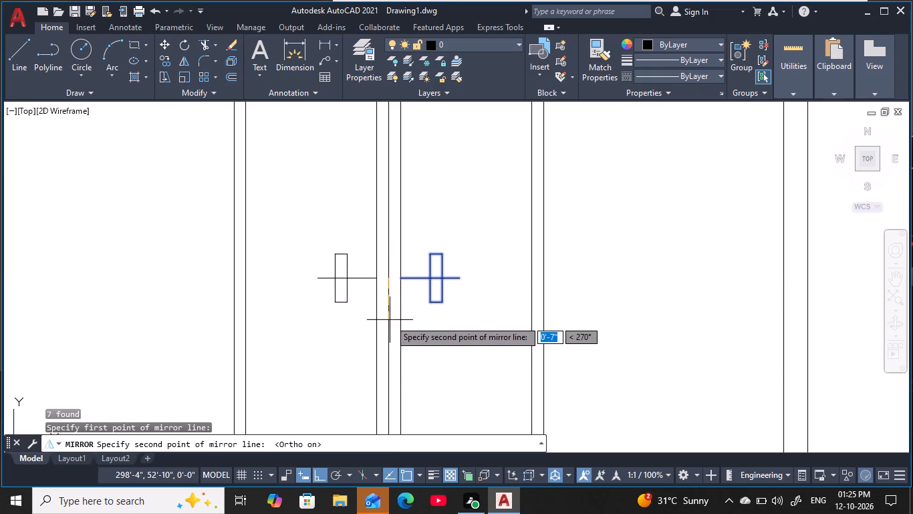
pyautogui.click(390, 326)
pyautogui.press('space')
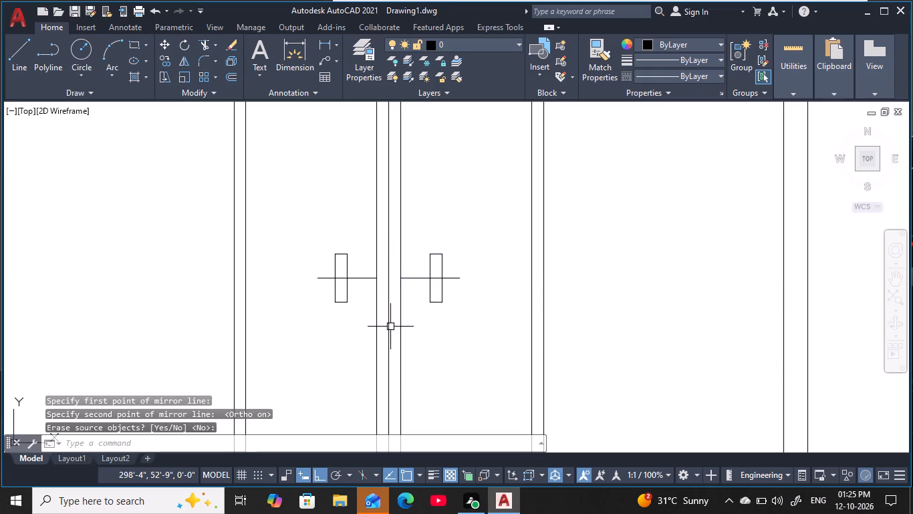
pyautogui.press('Escape')
pyautogui.press('Escape')
pyautogui.press('Escape')
pyautogui.press('Escape')
pyautogui.press('Escape')
pyautogui.press('Escape')
pyautogui.press('Escape')
pyautogui.press('Escape')
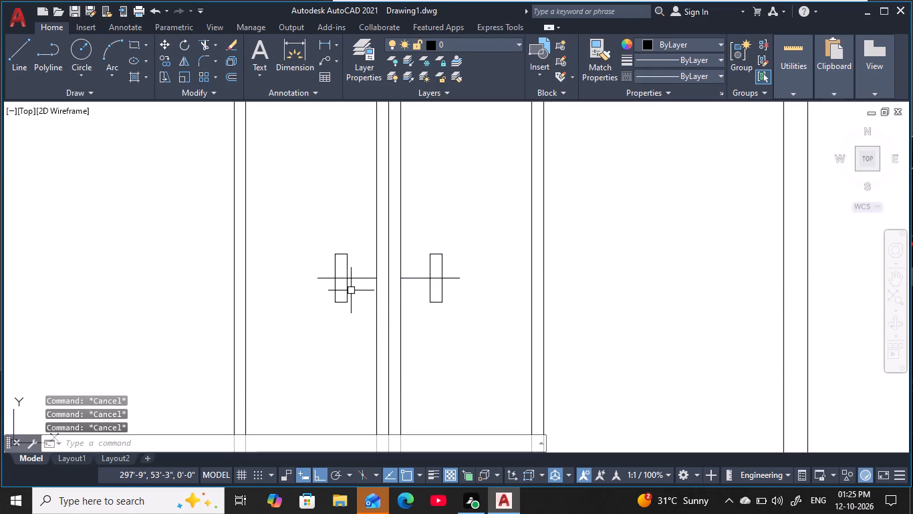
# Trim away the short horizontal construction lines beside and inside both handle rectangles.
pyautogui.write('tr')
pyautogui.press('space')
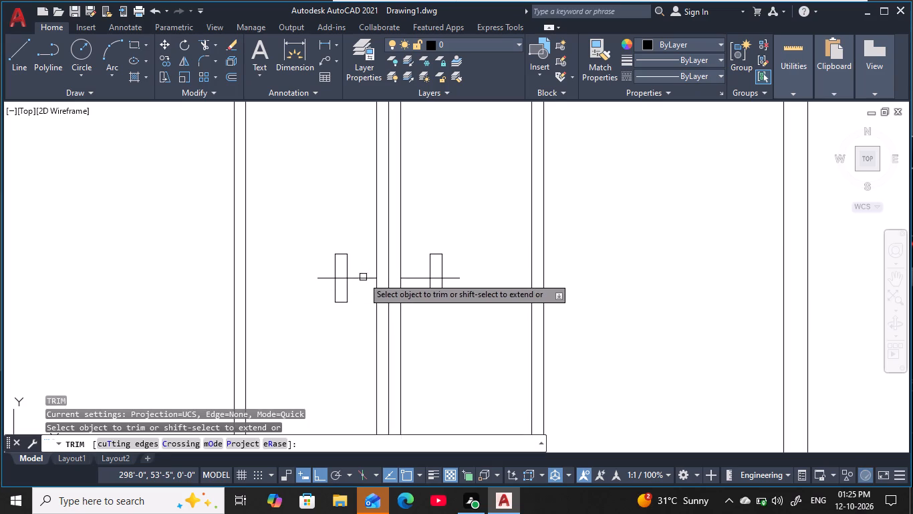
pyautogui.click(362, 279)
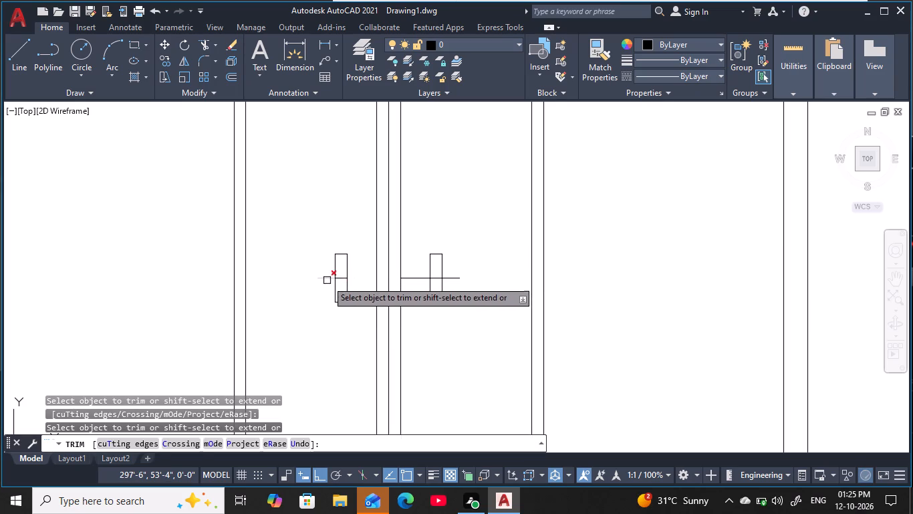
pyautogui.click(327, 280)
pyautogui.scroll(2, 345, 278)
pyautogui.click(336, 283)
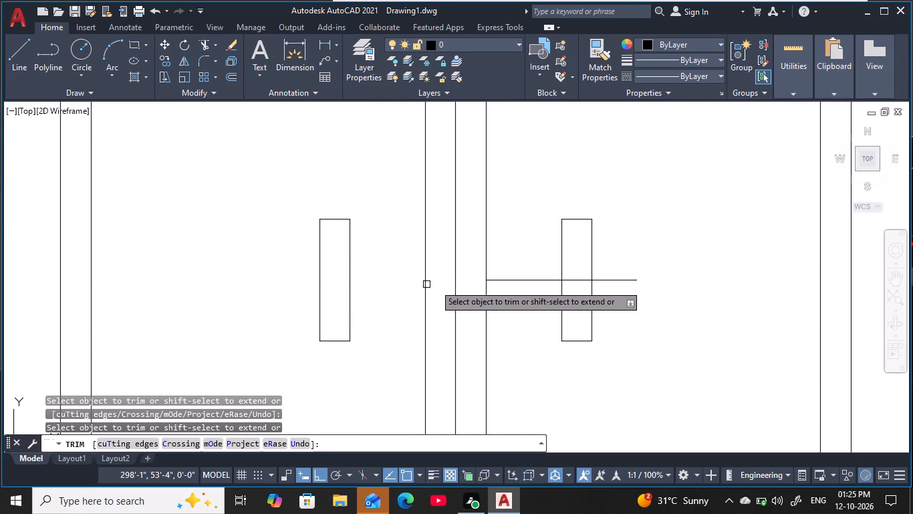
pyautogui.click(539, 282)
pyautogui.click(631, 280)
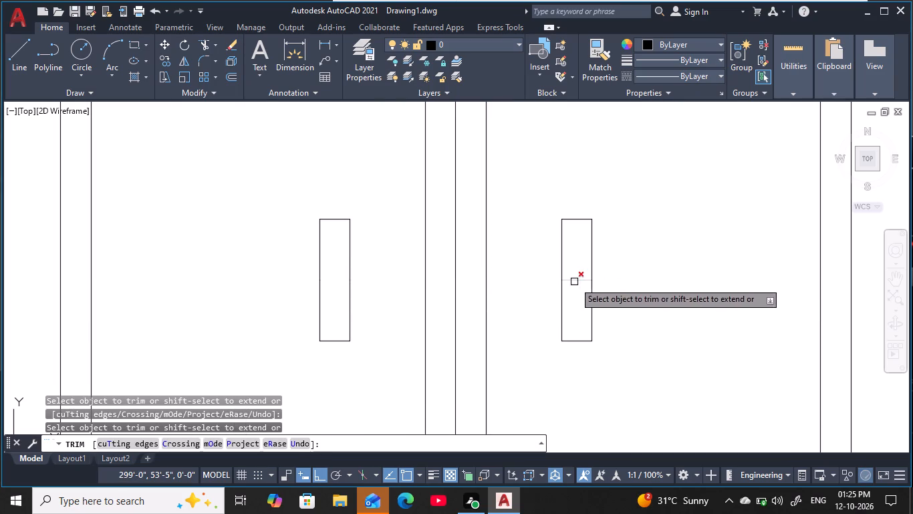
pyautogui.click(574, 282)
pyautogui.scroll(-3, 609, 297)
pyautogui.moveTo(610, 298); pyautogui.dragTo(563, 294, button='middle')
pyautogui.press('Escape')
pyautogui.press('Escape')
pyautogui.press('Escape')
pyautogui.press('Escape')
pyautogui.press('Escape')
pyautogui.press('Escape')
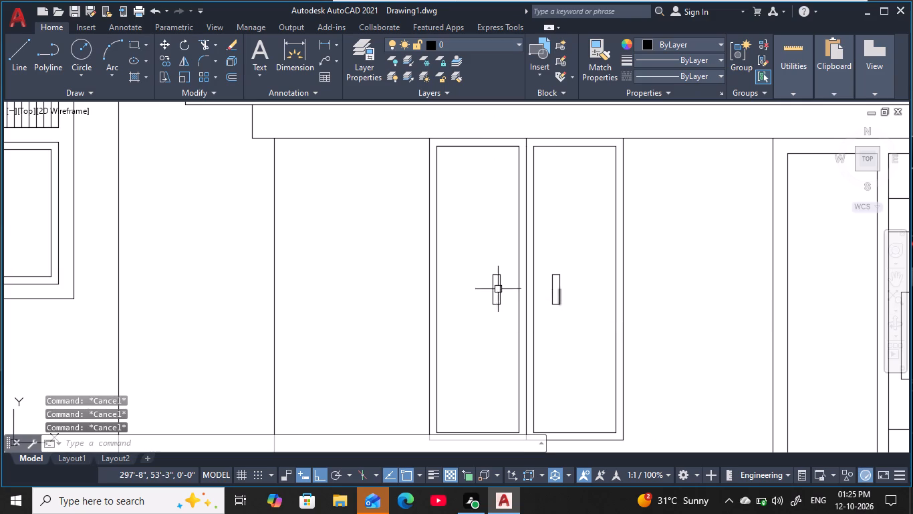
pyautogui.press('Escape')
pyautogui.press('Escape')
# Join the line segments of each window handle rectangle into a single polyline, one per pane.
pyautogui.click(469, 270)
pyautogui.click(509, 329)
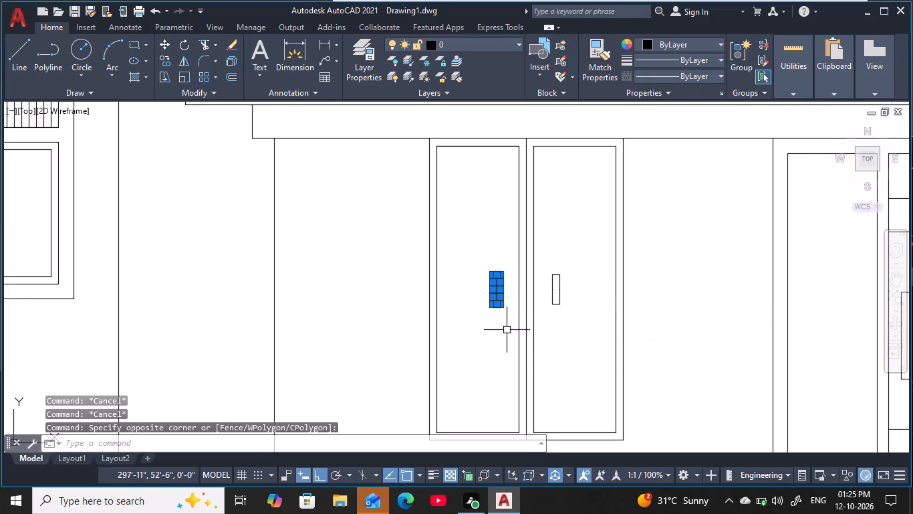
pyautogui.write('j')
pyautogui.press('space')
pyautogui.click(547, 266)
pyautogui.click(583, 331)
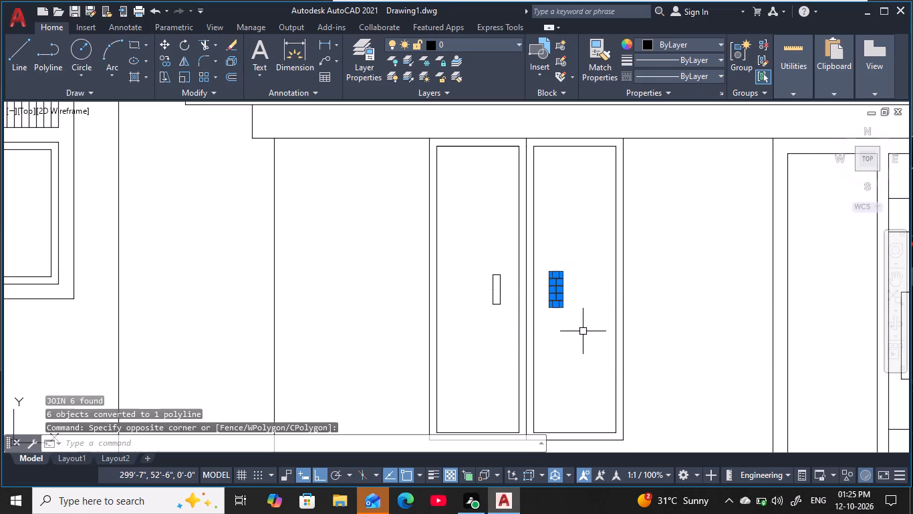
pyautogui.write('j')
pyautogui.press('space')
pyautogui.press('Escape')
pyautogui.press('Escape')
pyautogui.press('Escape')
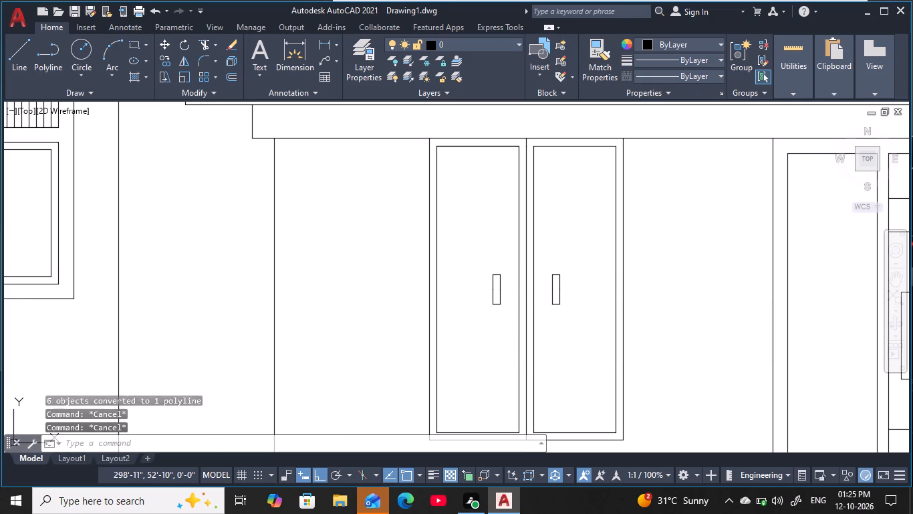
pyautogui.press('Escape')
pyautogui.press('Escape')
# Offset both window handle outlines 1" outward.
pyautogui.press('o')
pyautogui.press('space')
pyautogui.write('1')
pyautogui.press('space')
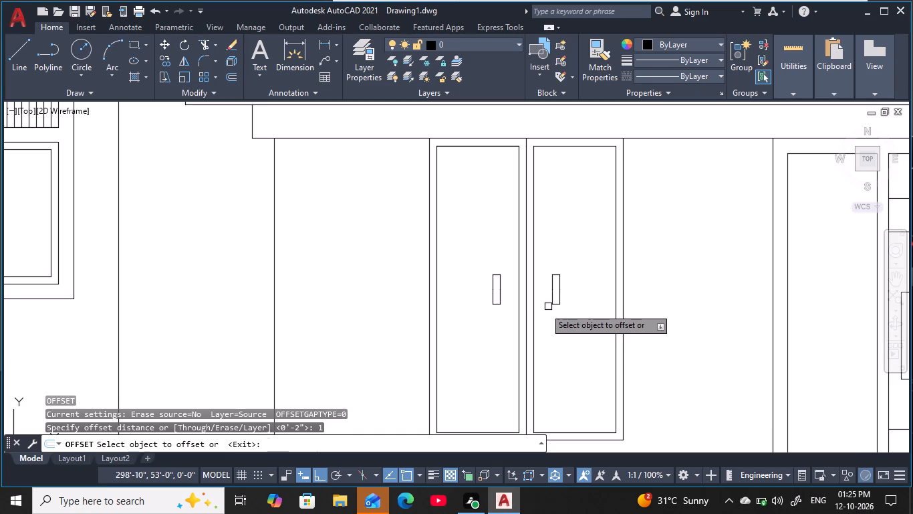
pyautogui.click(554, 287)
pyautogui.scroll(-1, 554, 287)
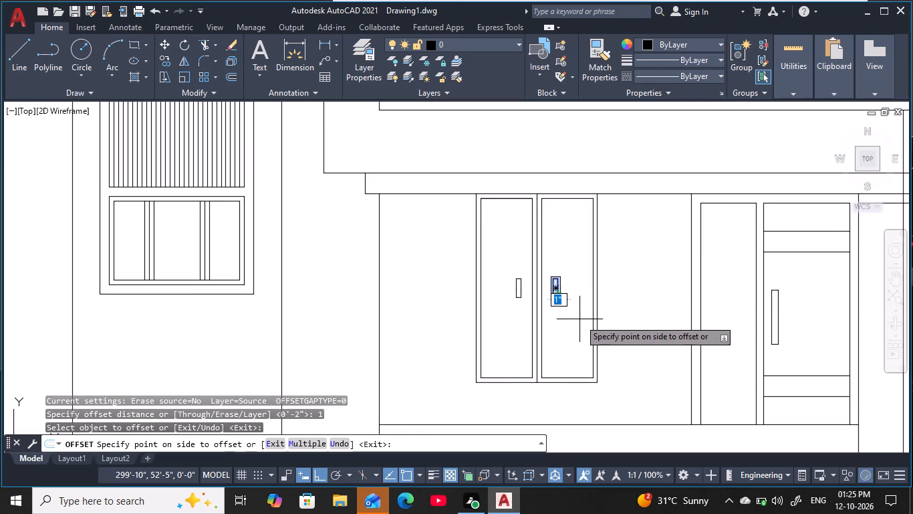
pyautogui.click(582, 327)
pyautogui.click(520, 298)
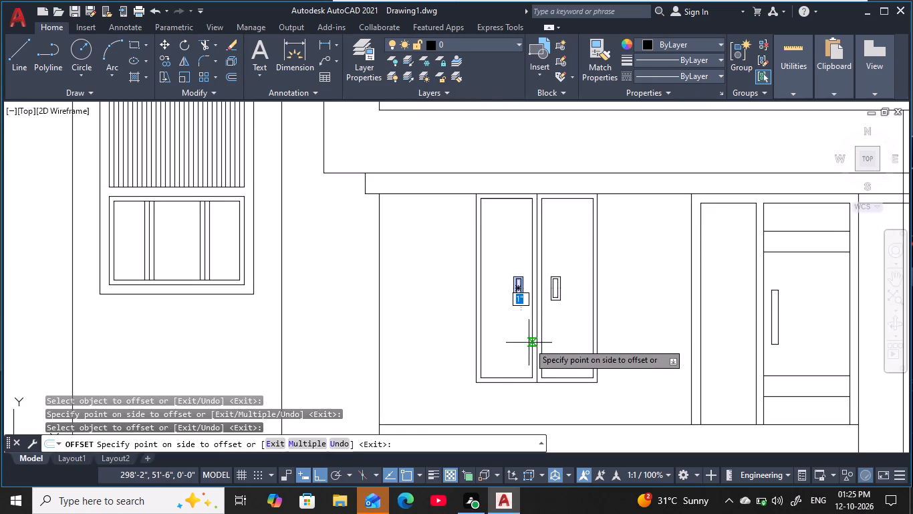
pyautogui.click(528, 343)
pyautogui.press('Escape')
pyautogui.press('Escape')
pyautogui.scroll(-1, 559, 326)
pyautogui.press('Escape')
pyautogui.press('Escape')
# Review the whole front elevation, and examine the ground-floor window and door more closely.
pyautogui.moveTo(570, 333); pyautogui.dragTo(521, 288, button='middle')
pyautogui.scroll(-1, 521, 288)
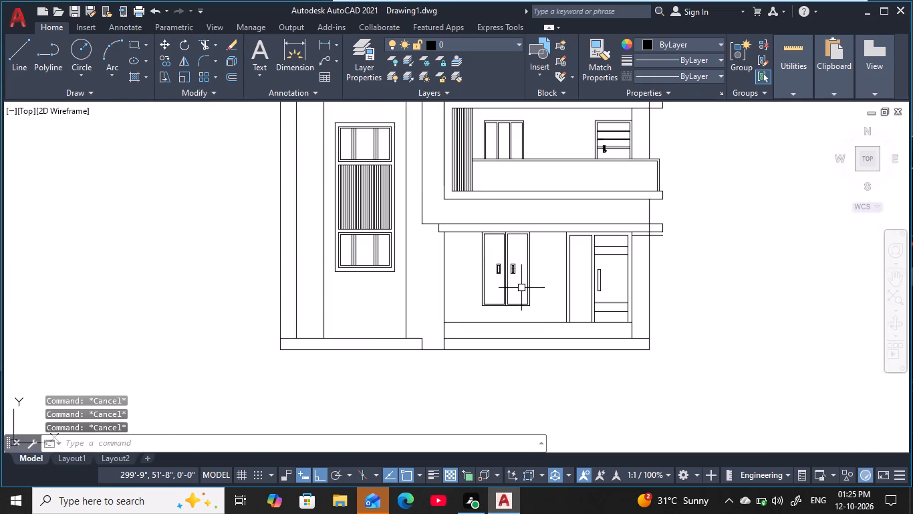
pyautogui.scroll(-1, 529, 297)
pyautogui.moveTo(543, 301); pyautogui.dragTo(535, 277, button='middle')
pyautogui.middleClick(541, 293)
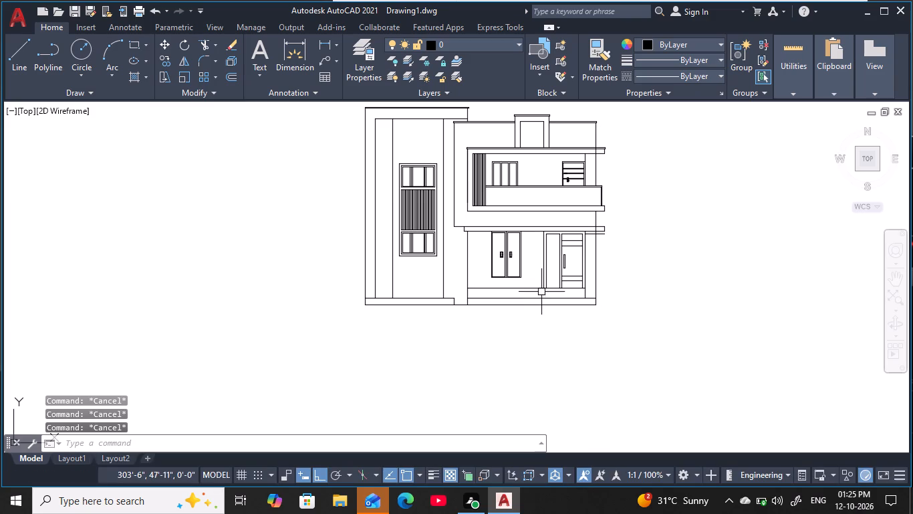
pyautogui.press('Escape')
pyautogui.press('Escape')
pyautogui.press('Escape')
pyautogui.press('Escape')
pyautogui.press('Escape')
pyautogui.press('Escape')
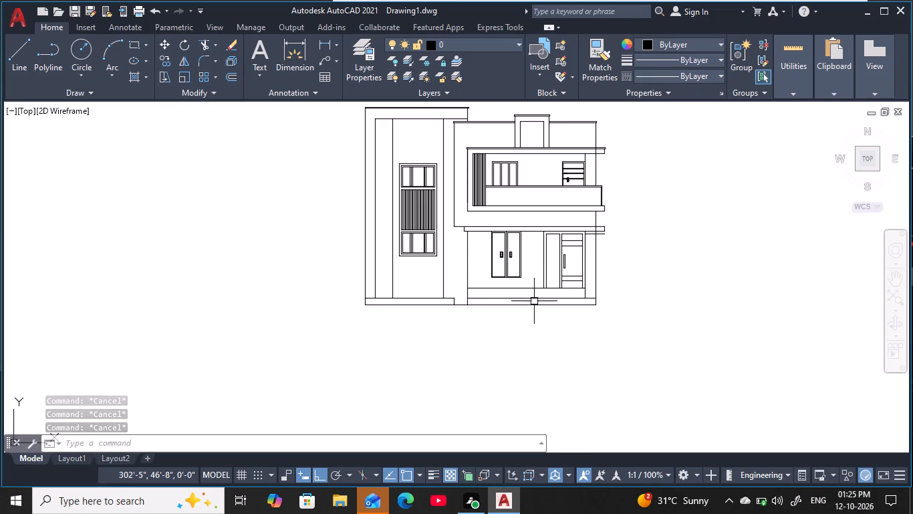
pyautogui.scroll(2, 565, 268)
pyautogui.moveTo(558, 270); pyautogui.dragTo(552, 300, button='middle')
pyautogui.press('Escape')
pyautogui.press('Escape')
pyautogui.press('Escape')
pyautogui.press('Escape')
pyautogui.press('Escape')
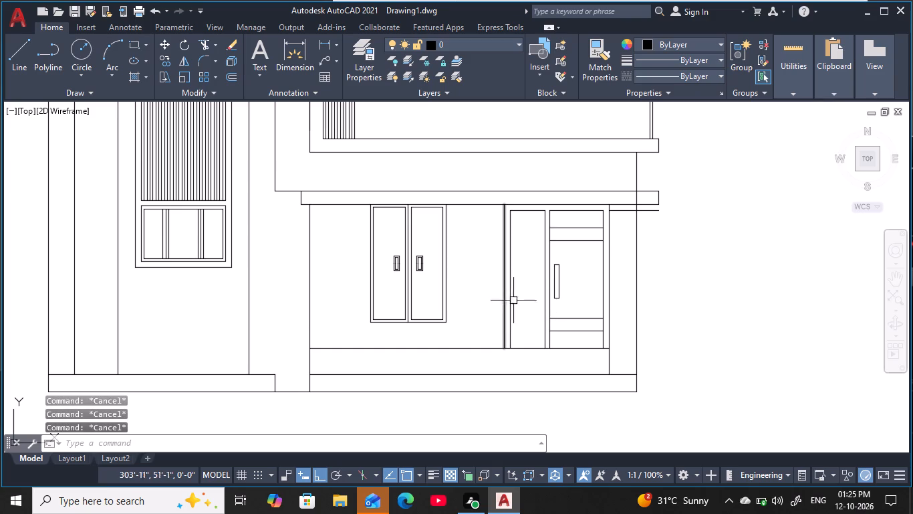
pyautogui.press('Escape')
pyautogui.press('Escape')
pyautogui.press('Escape')
pyautogui.press('Escape')
pyautogui.press('Escape')
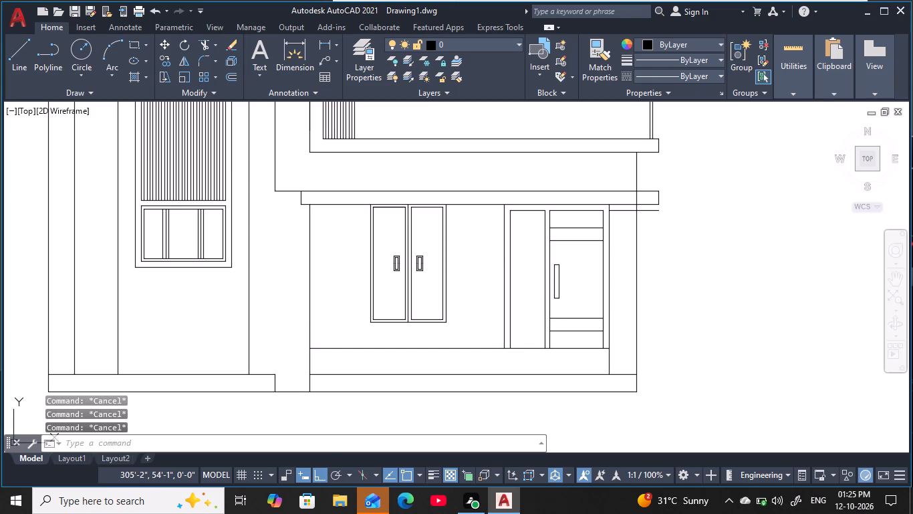
pyautogui.press('Escape')
pyautogui.press('Escape')
pyautogui.press('Escape')
pyautogui.press('Escape')
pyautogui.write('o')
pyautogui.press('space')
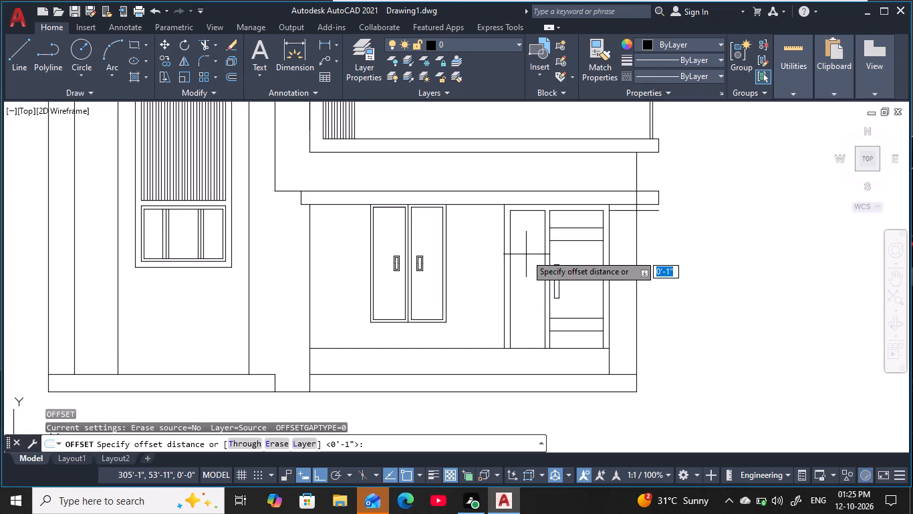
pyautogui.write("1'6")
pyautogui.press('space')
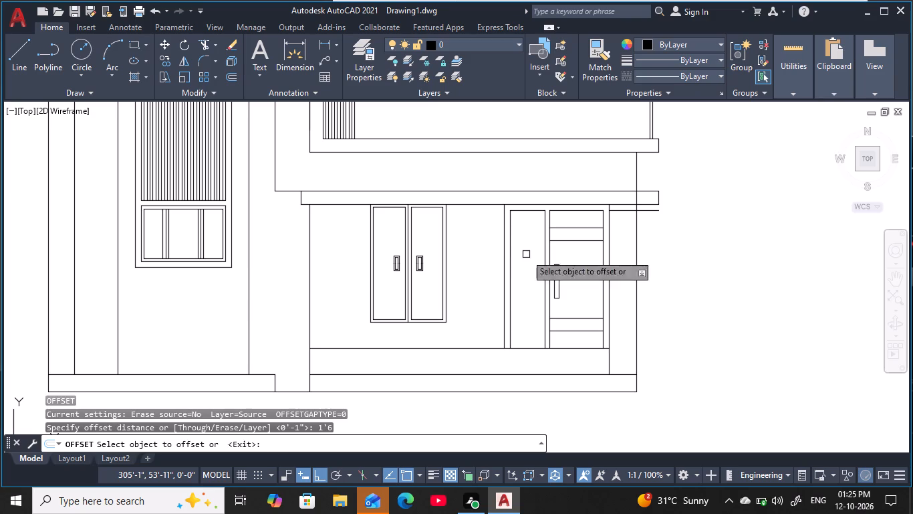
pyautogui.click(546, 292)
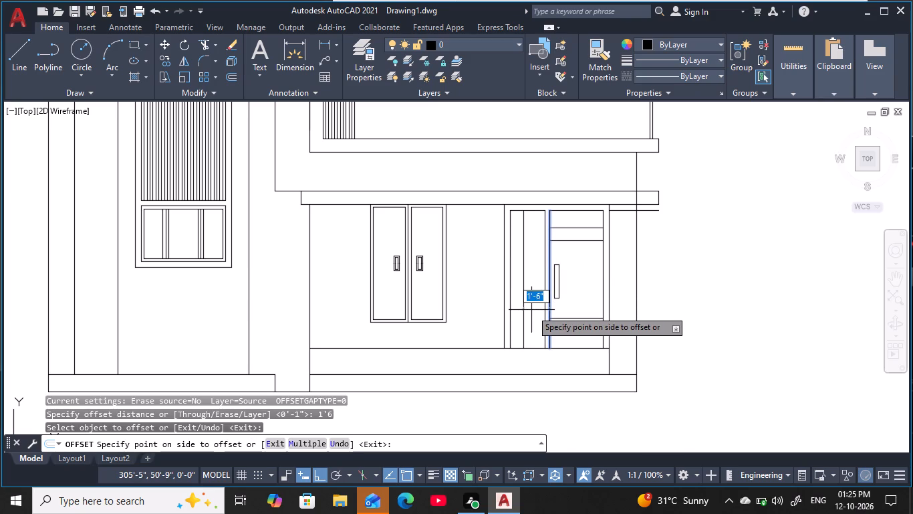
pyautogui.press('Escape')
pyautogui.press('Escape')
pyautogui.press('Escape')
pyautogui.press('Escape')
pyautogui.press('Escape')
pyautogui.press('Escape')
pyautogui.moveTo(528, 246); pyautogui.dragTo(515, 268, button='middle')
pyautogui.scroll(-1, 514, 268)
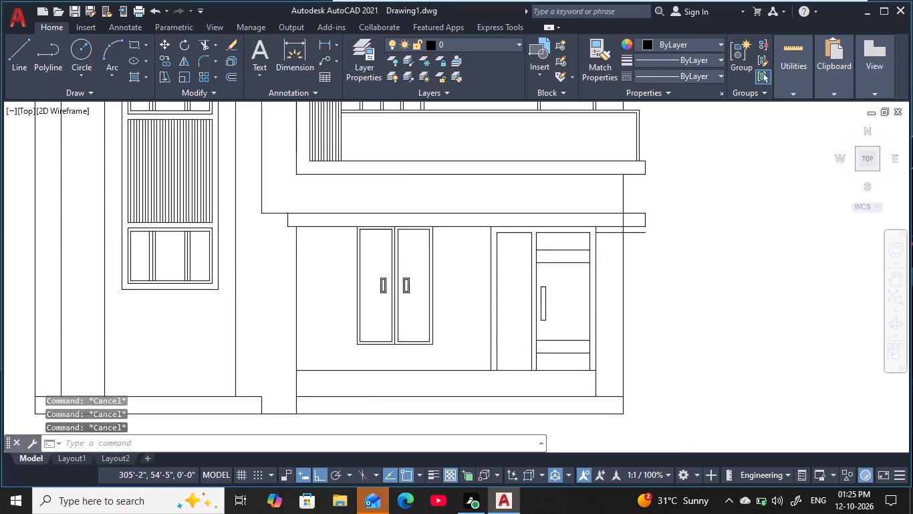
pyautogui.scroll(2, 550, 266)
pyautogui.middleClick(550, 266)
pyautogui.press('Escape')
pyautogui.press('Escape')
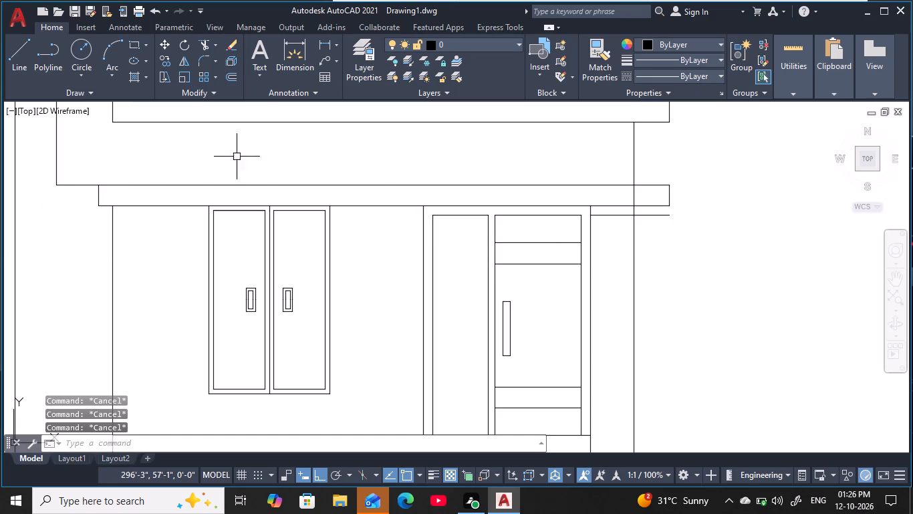
# Draw a circle of about 3" radius near the handle-side end of the door's upper horizontal band.
pyautogui.write('c')
pyautogui.press('space')
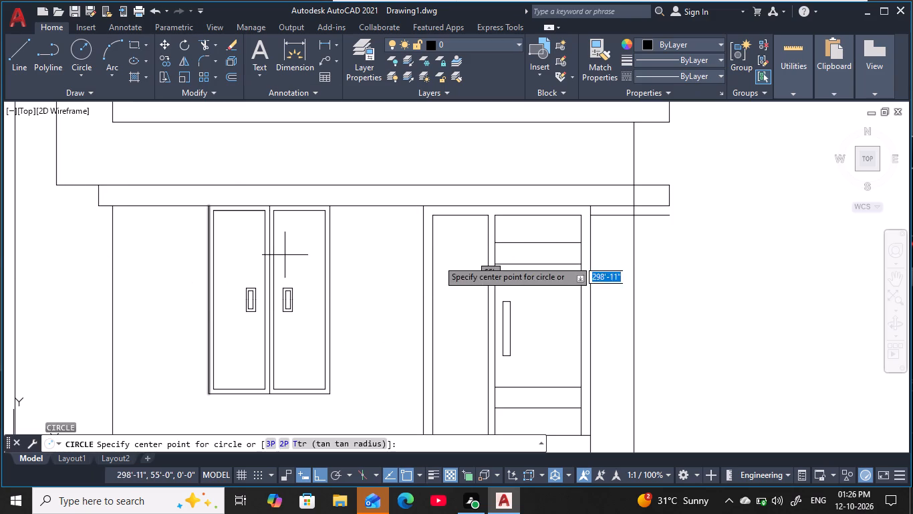
pyautogui.scroll(1, 518, 254)
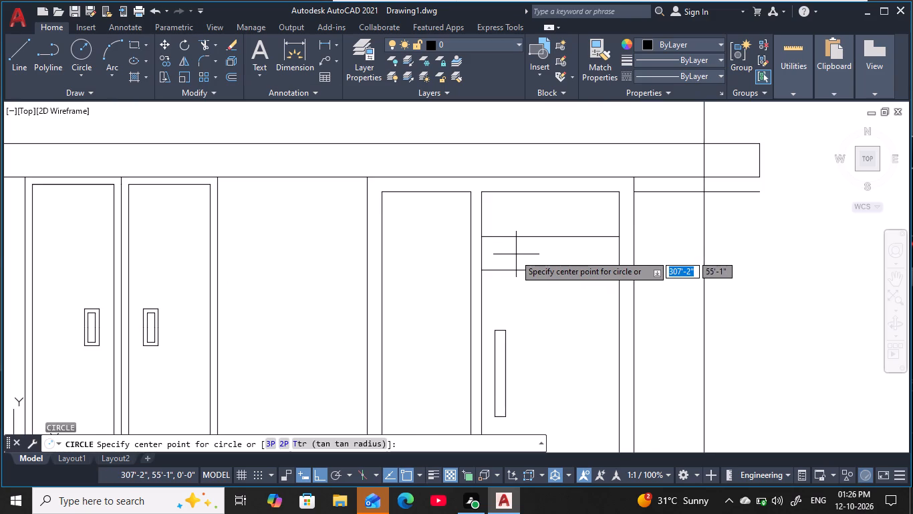
pyautogui.click(513, 254)
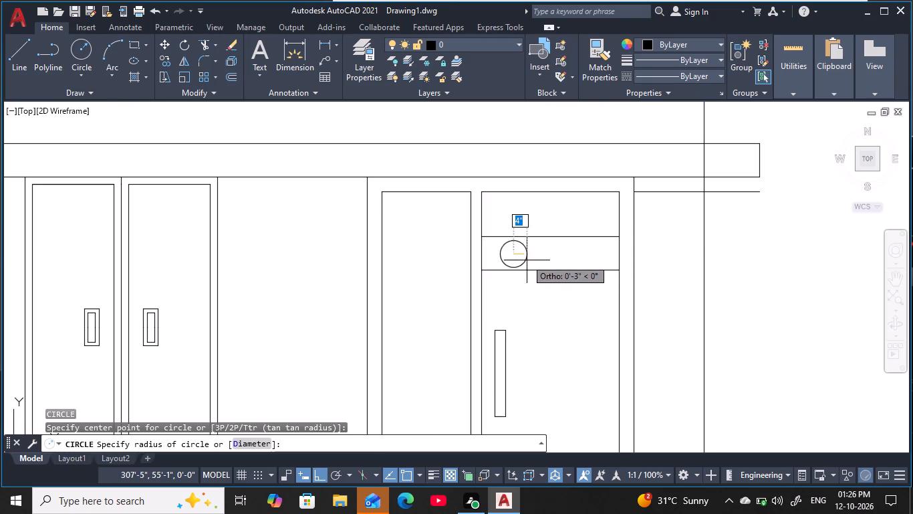
pyautogui.click(526, 258)
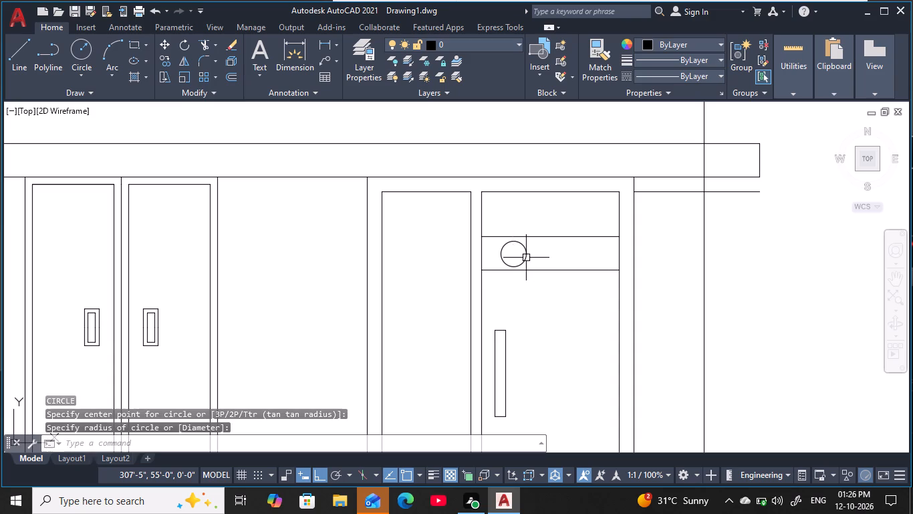
pyautogui.press('Escape')
pyautogui.press('Escape')
pyautogui.press('Escape')
pyautogui.press('Escape')
pyautogui.press('Escape')
pyautogui.press('Escape')
pyautogui.press('Escape')
pyautogui.press('Escape')
# Copy the circle twice horizontally along the door's upper band, about 1' and 2' from the original.
pyautogui.press('c')
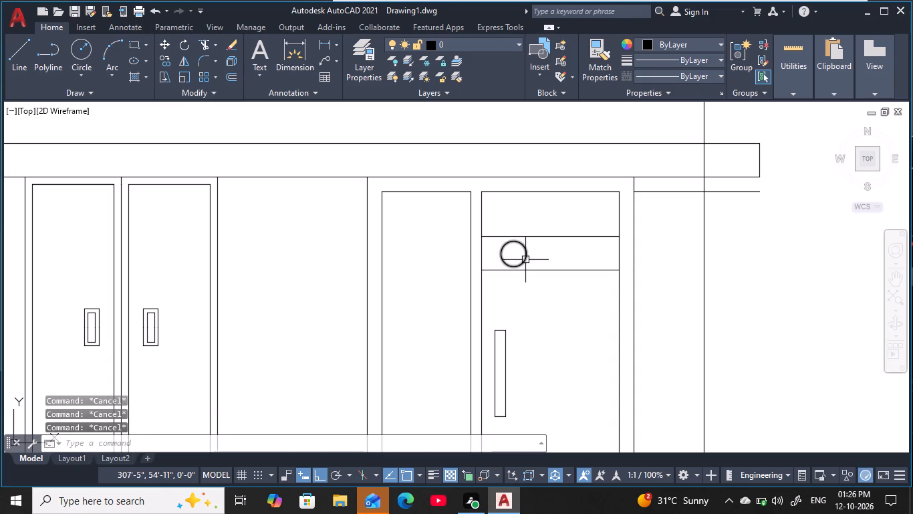
pyautogui.write('o')
pyautogui.press('space')
pyautogui.scroll(2, 502, 242)
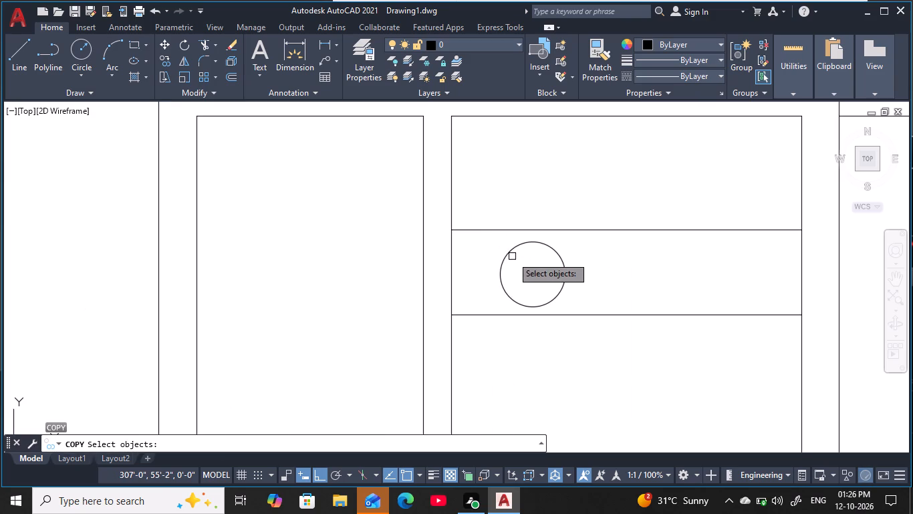
pyautogui.click(510, 254)
pyautogui.press('space')
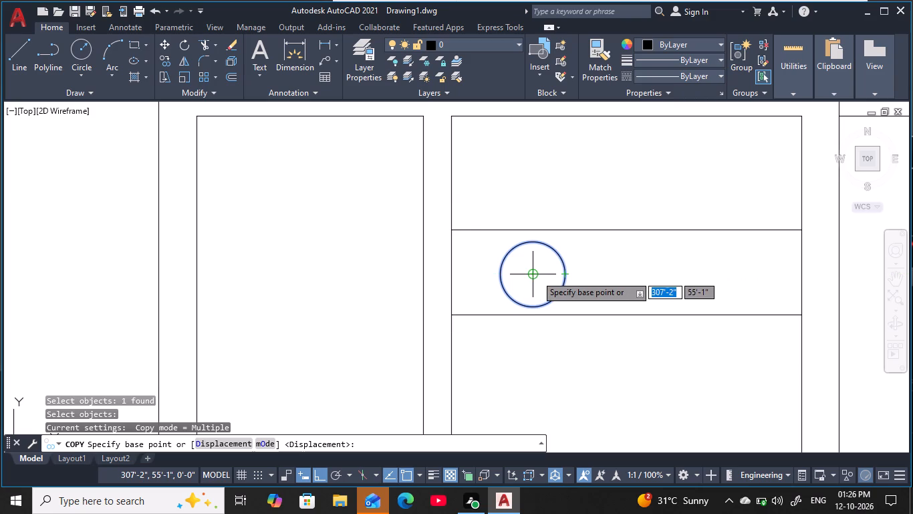
pyautogui.click(535, 275)
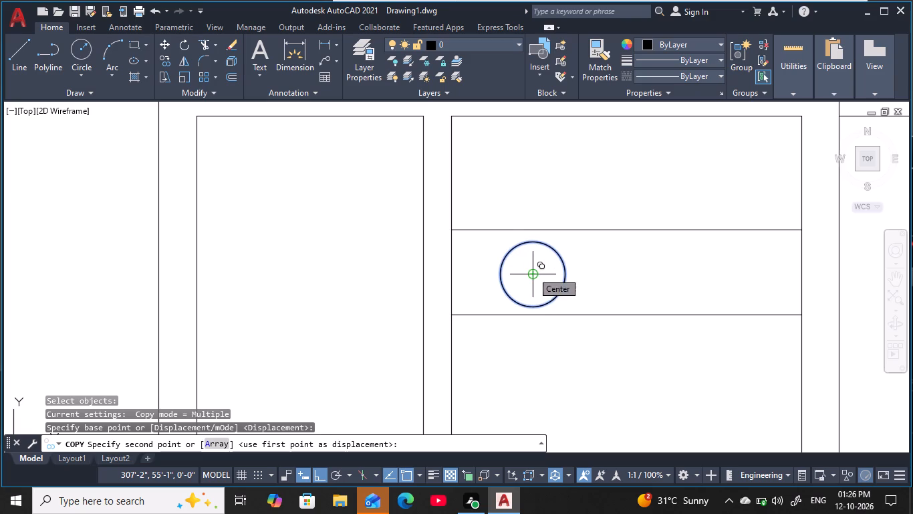
pyautogui.click(644, 276)
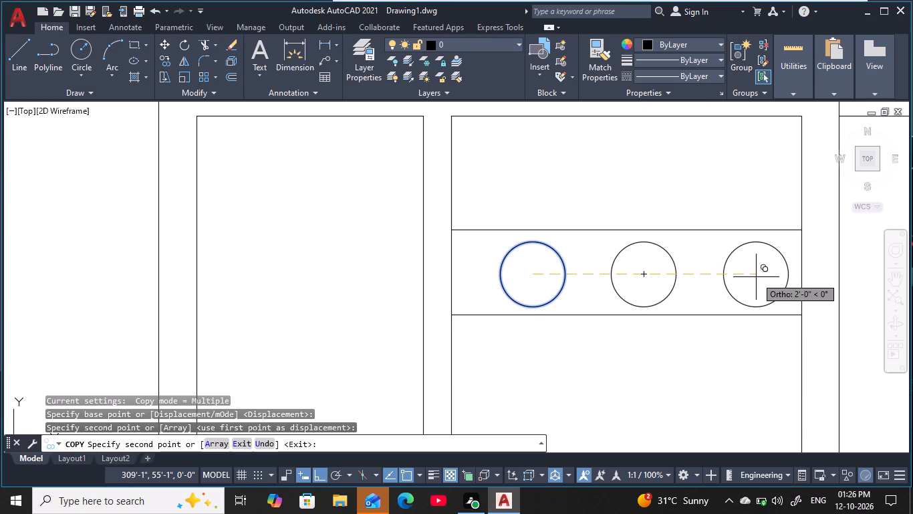
pyautogui.click(756, 277)
pyautogui.press('Escape')
pyautogui.press('Escape')
pyautogui.press('Escape')
pyautogui.press('Escape')
pyautogui.press('Escape')
pyautogui.press('Escape')
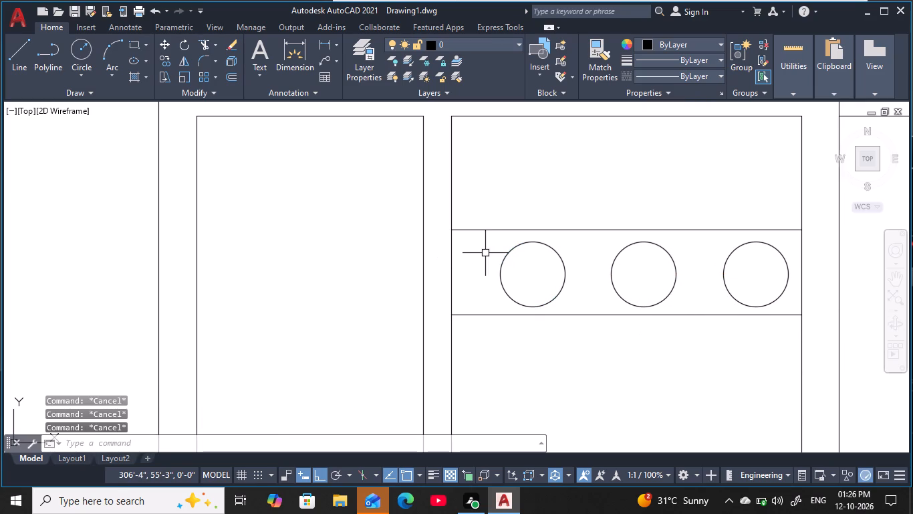
pyautogui.press('Escape')
# Move all three circles about 1" toward the handle side to even out their spacing in the band.
pyautogui.click(481, 245)
pyautogui.press('Escape')
pyautogui.press('Escape')
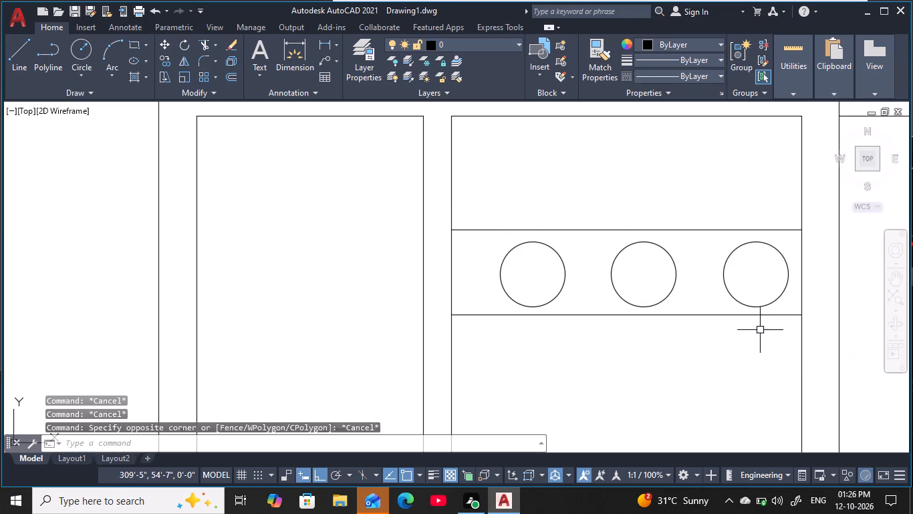
pyautogui.press('Escape')
pyautogui.press('Escape')
pyautogui.click(486, 238)
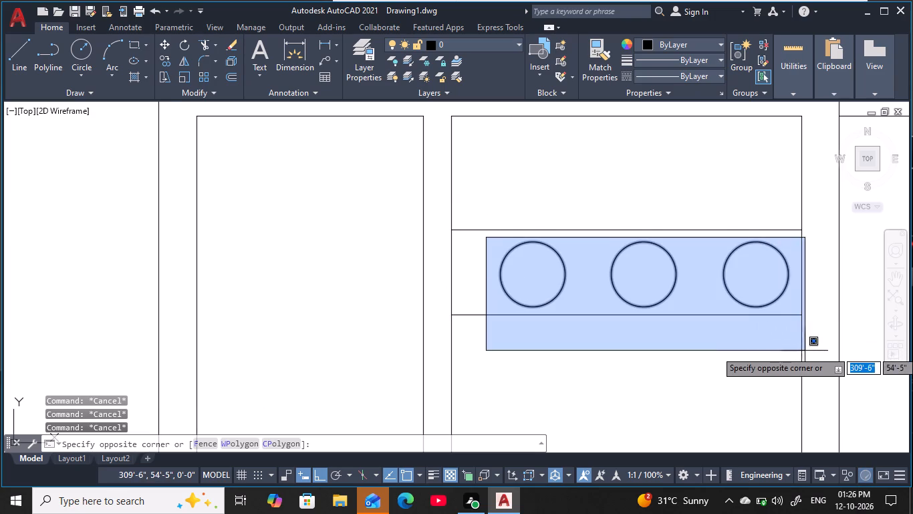
pyautogui.click(806, 350)
pyautogui.press('m')
pyautogui.press('space')
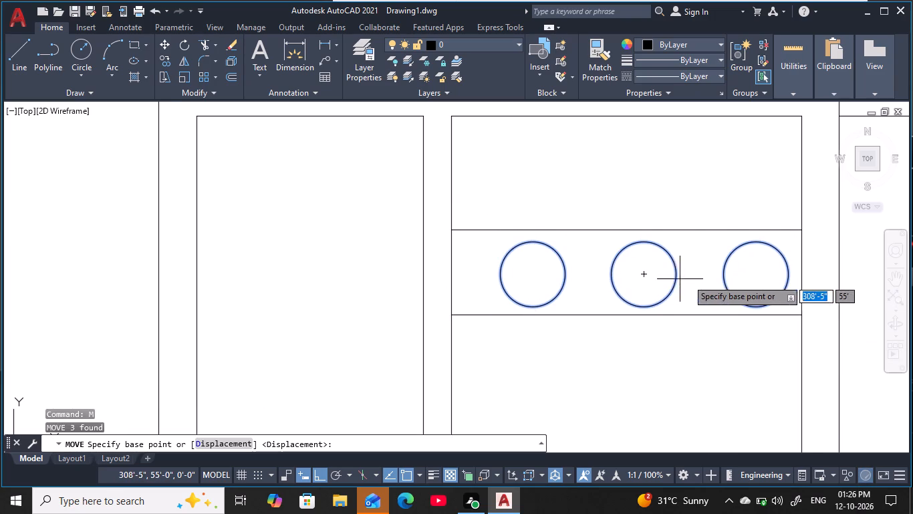
pyautogui.click(642, 274)
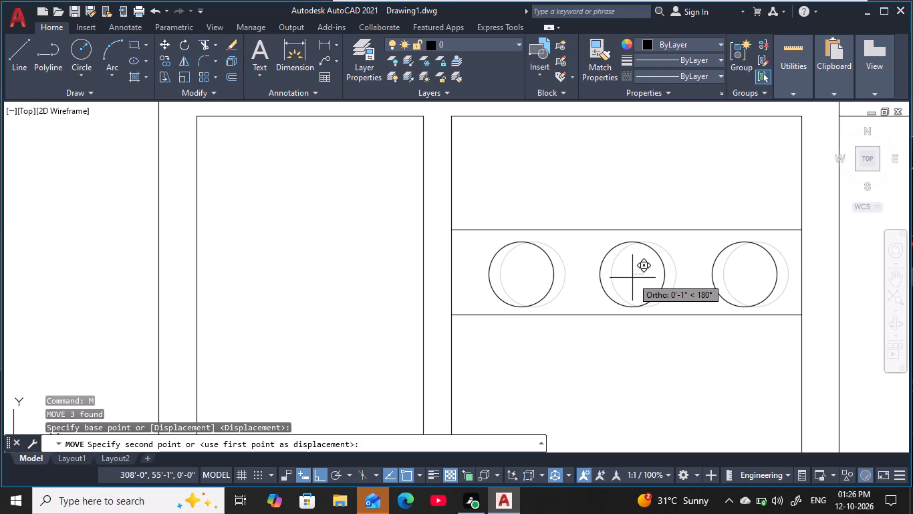
pyautogui.click(632, 278)
pyautogui.scroll(-2, 642, 337)
pyautogui.moveTo(636, 333); pyautogui.dragTo(559, 213, button='middle')
pyautogui.press('Escape')
pyautogui.press('Escape')
pyautogui.press('Escape')
pyautogui.moveTo(552, 215); pyautogui.dragTo(559, 247, button='middle')
pyautogui.press('Escape')
# Copy the three circles about 5'-2" straight down into the door's lower horizontal band.
pyautogui.scroll(1, 558, 248)
pyautogui.press('Escape')
pyautogui.press('Escape')
pyautogui.press('Escape')
pyautogui.scroll(2, 509, 216)
pyautogui.press('Escape')
pyautogui.press('Escape')
pyautogui.click(428, 143)
pyautogui.moveTo(610, 290); pyautogui.dragTo(605, 288, button='middle')
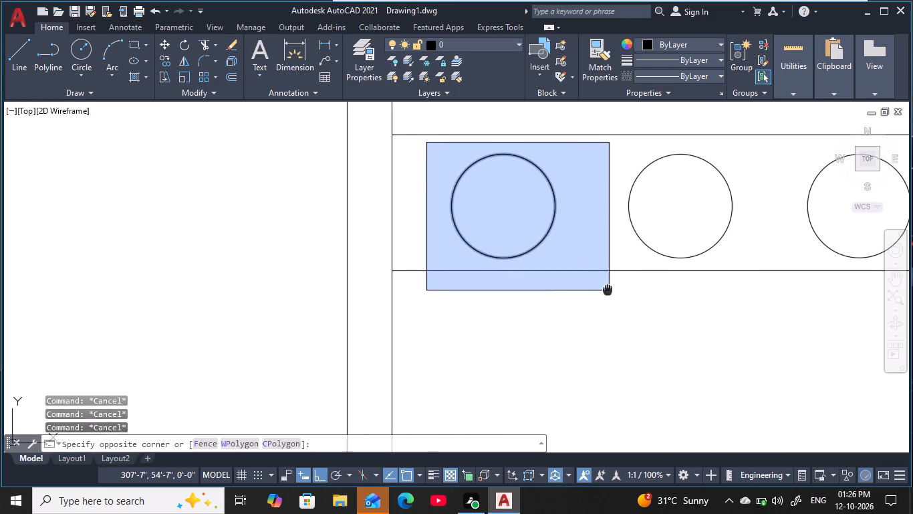
pyautogui.moveTo(605, 288); pyautogui.dragTo(502, 277, button='middle')
pyautogui.click(805, 294)
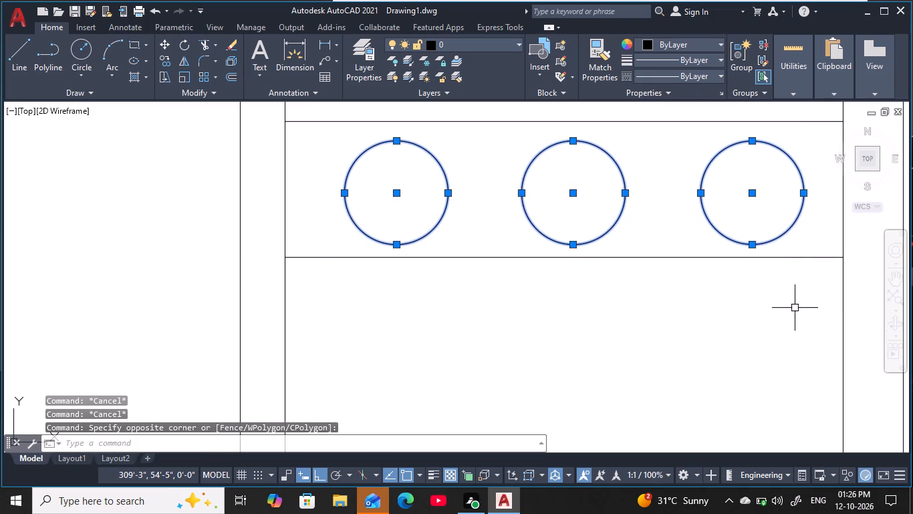
pyautogui.press('c')
pyautogui.write('o')
pyautogui.press('space')
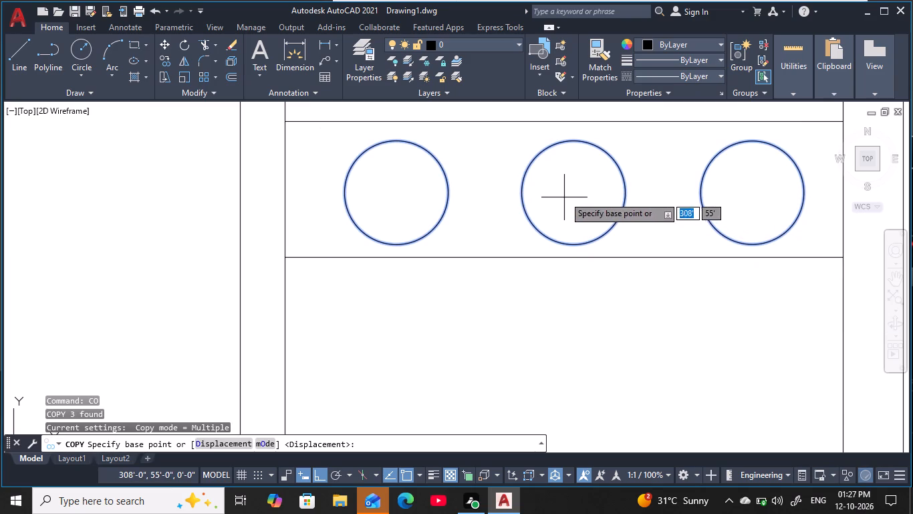
pyautogui.click(572, 194)
pyautogui.scroll(-3, 574, 208)
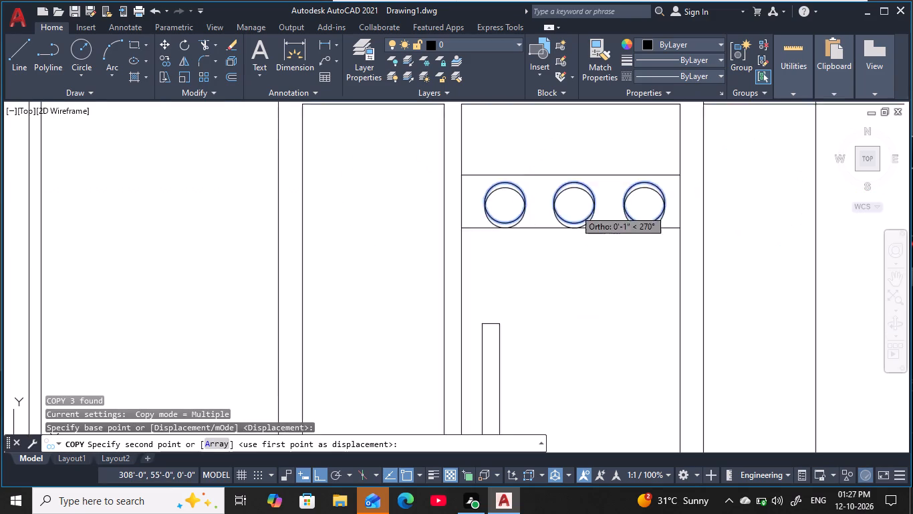
pyautogui.scroll(-2, 575, 212)
pyautogui.moveTo(576, 235); pyautogui.dragTo(565, 179, button='middle')
pyautogui.scroll(3, 565, 244)
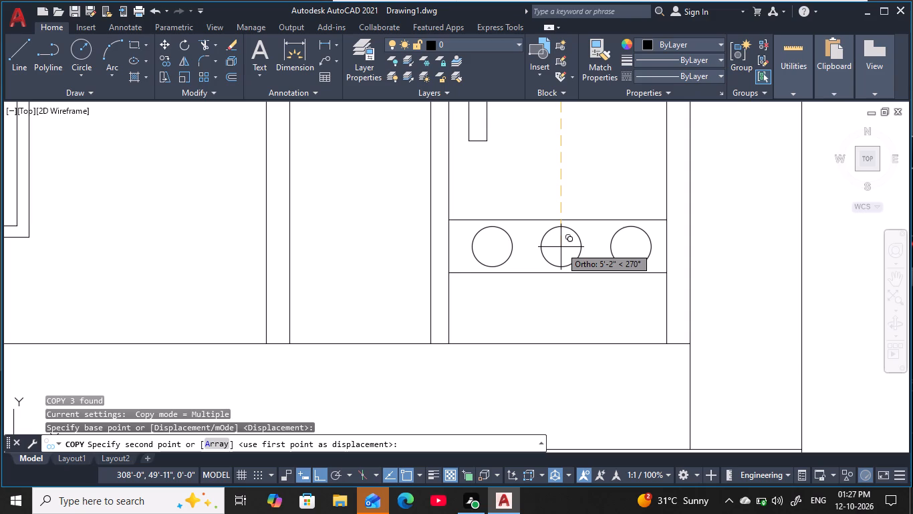
pyautogui.click(561, 247)
pyautogui.scroll(-4, 560, 247)
pyautogui.middleClick(560, 248)
pyautogui.scroll(3, 561, 240)
pyautogui.press('Escape')
pyautogui.press('Escape')
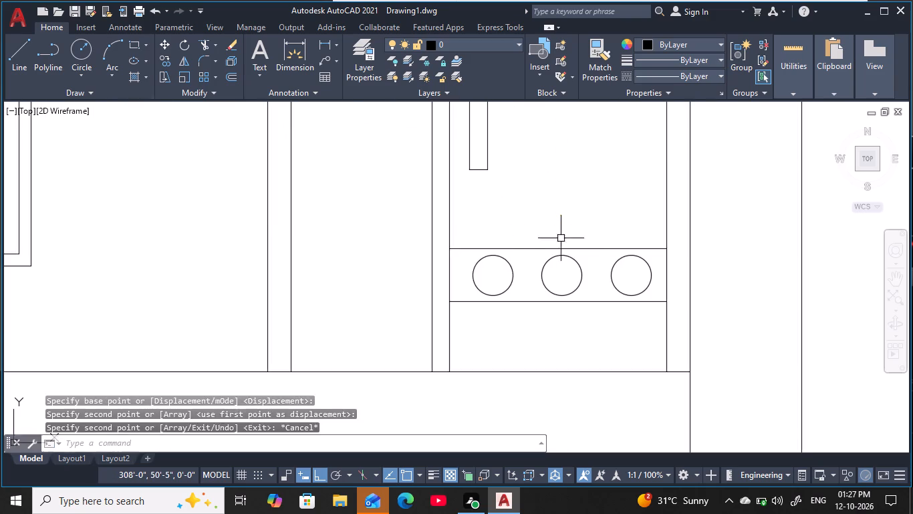
# Examine the door's upper and lower circle bands and its handle alongside the neighbouring window.
pyautogui.scroll(-2, 561, 238)
pyautogui.press('Escape')
pyautogui.press('Escape')
pyautogui.scroll(-1, 554, 223)
pyautogui.moveTo(554, 223); pyautogui.dragTo(549, 252, button='middle')
pyautogui.press('Escape')
pyautogui.press('Escape')
pyautogui.scroll(1, 551, 235)
pyautogui.press('Escape')
pyautogui.moveTo(551, 235); pyautogui.dragTo(535, 238, button='middle')
pyautogui.press('Escape')
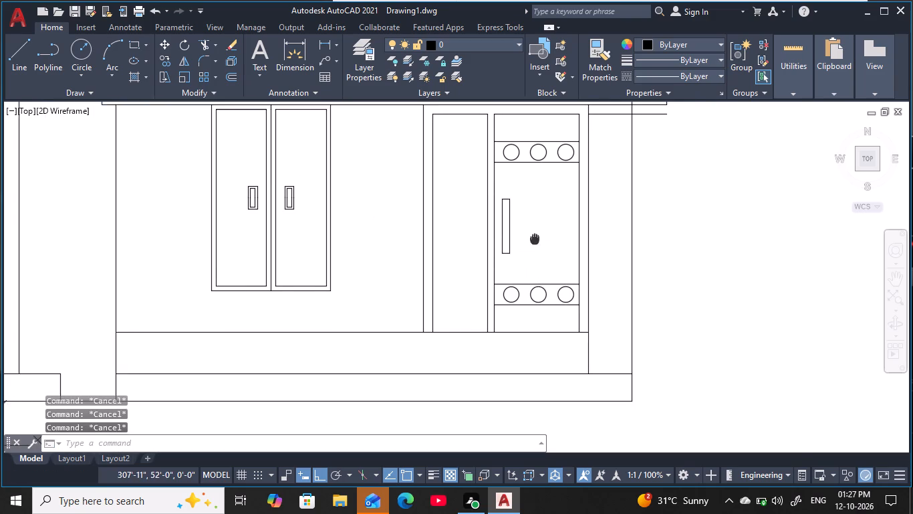
pyautogui.moveTo(535, 238); pyautogui.dragTo(533, 241, button='middle')
pyautogui.scroll(1, 533, 243)
pyautogui.press('Escape')
pyautogui.press('Escape')
pyautogui.press('Escape')
pyautogui.scroll(-1, 539, 242)
pyautogui.moveTo(539, 242); pyautogui.dragTo(538, 266, button='middle')
pyautogui.press('Escape')
pyautogui.press('Escape')
pyautogui.press('Escape')
pyautogui.press('Escape')
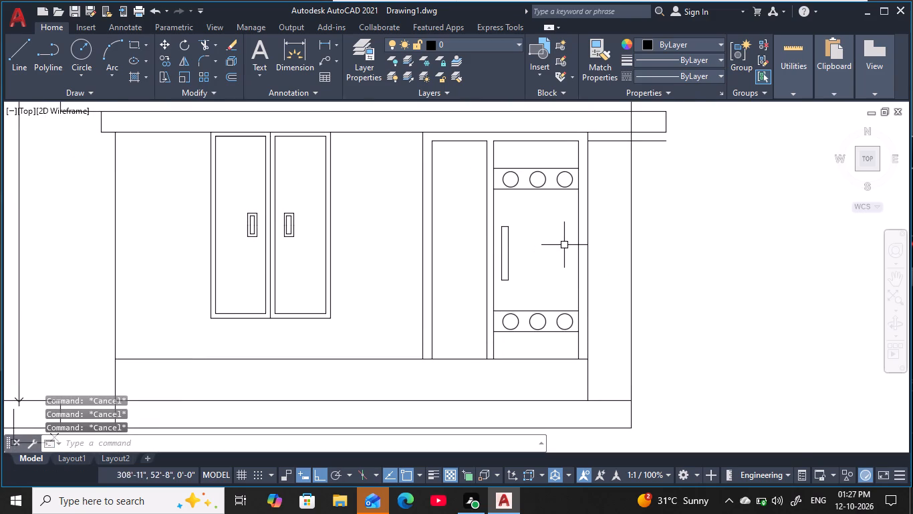
pyautogui.press('Escape')
pyautogui.press('Escape')
pyautogui.press('Escape')
pyautogui.press('Escape')
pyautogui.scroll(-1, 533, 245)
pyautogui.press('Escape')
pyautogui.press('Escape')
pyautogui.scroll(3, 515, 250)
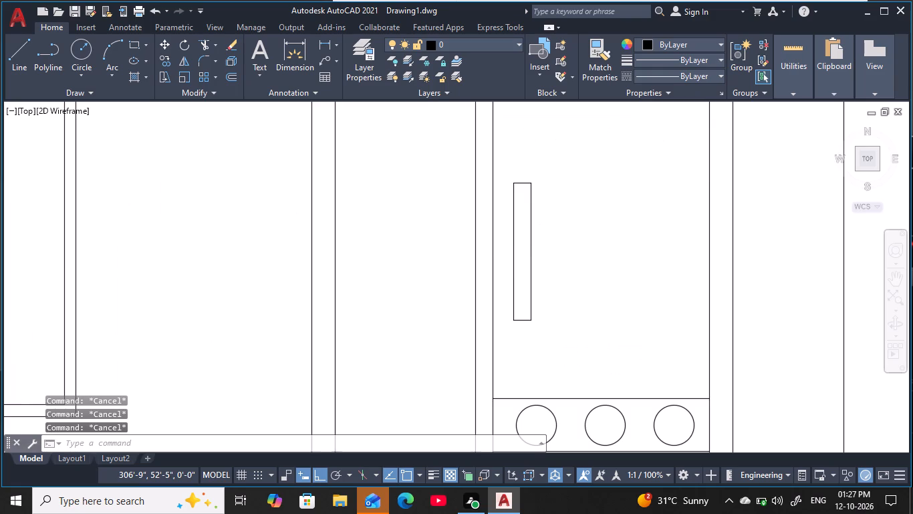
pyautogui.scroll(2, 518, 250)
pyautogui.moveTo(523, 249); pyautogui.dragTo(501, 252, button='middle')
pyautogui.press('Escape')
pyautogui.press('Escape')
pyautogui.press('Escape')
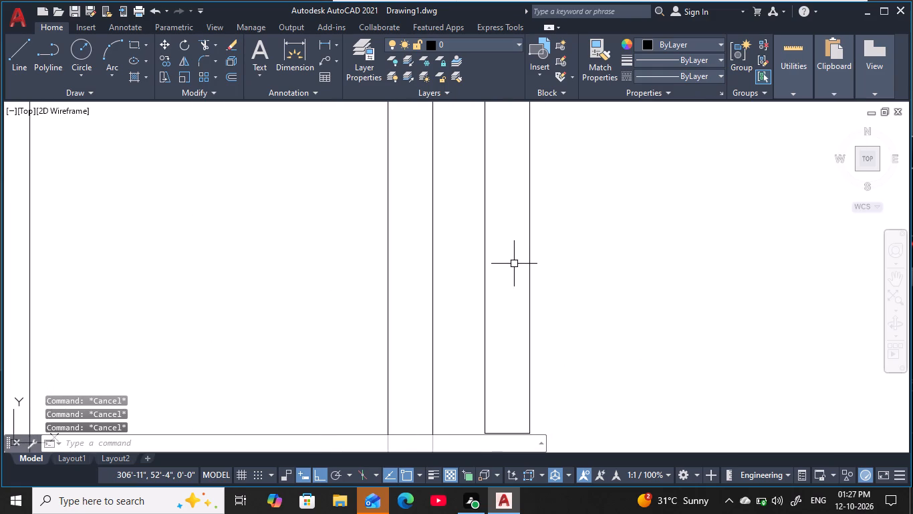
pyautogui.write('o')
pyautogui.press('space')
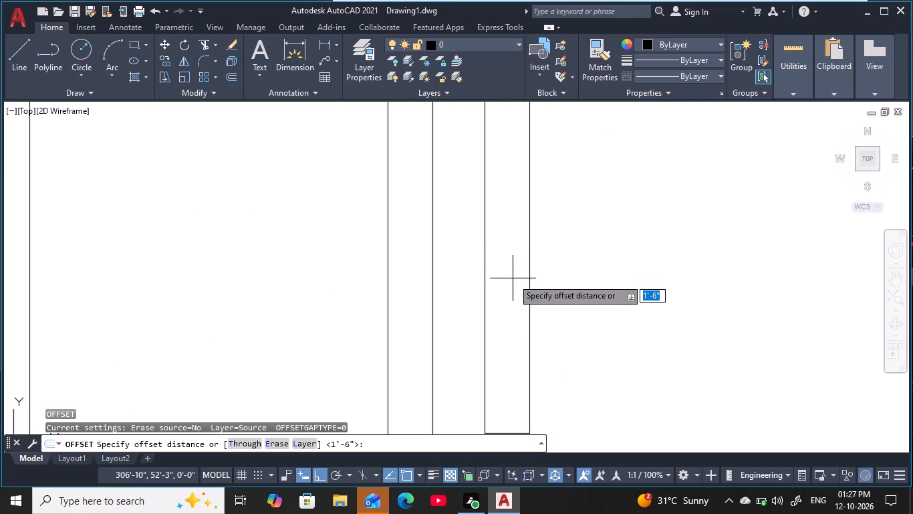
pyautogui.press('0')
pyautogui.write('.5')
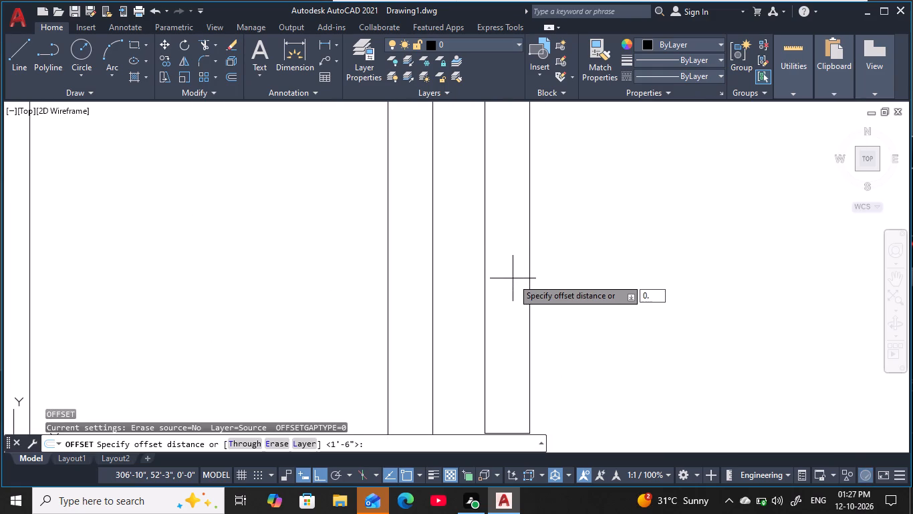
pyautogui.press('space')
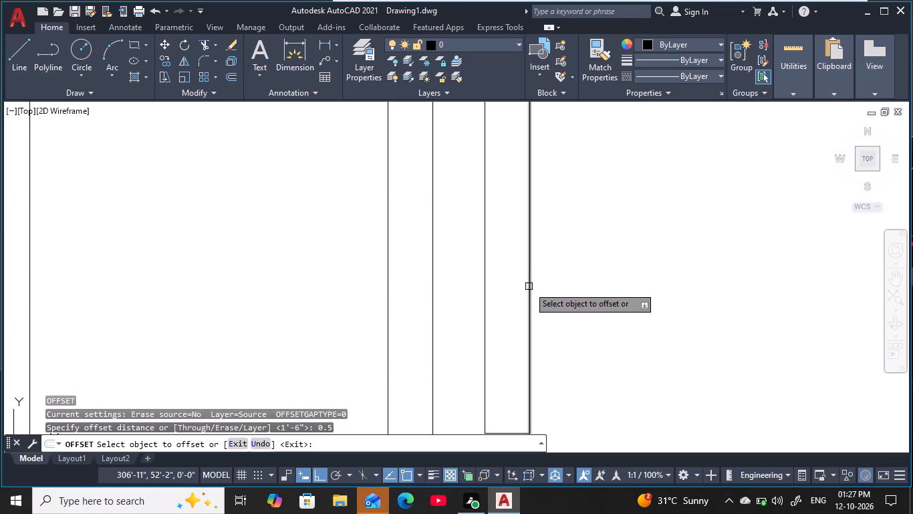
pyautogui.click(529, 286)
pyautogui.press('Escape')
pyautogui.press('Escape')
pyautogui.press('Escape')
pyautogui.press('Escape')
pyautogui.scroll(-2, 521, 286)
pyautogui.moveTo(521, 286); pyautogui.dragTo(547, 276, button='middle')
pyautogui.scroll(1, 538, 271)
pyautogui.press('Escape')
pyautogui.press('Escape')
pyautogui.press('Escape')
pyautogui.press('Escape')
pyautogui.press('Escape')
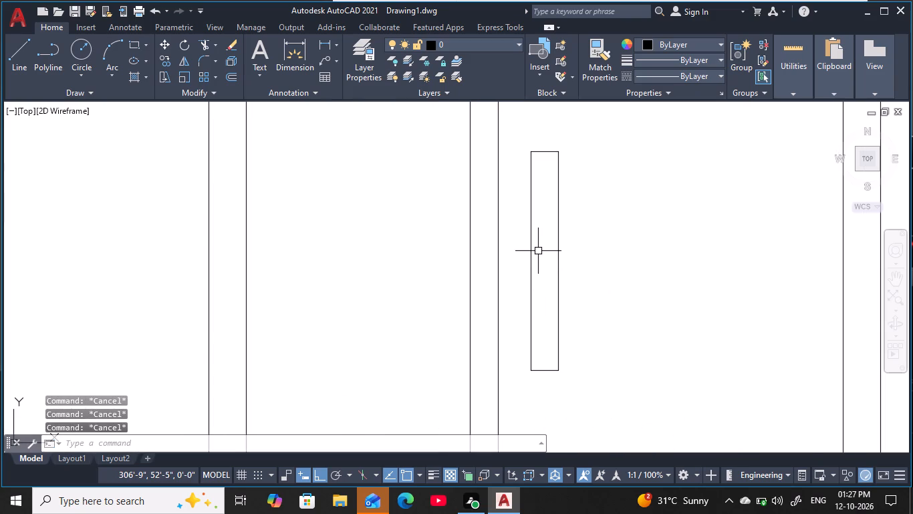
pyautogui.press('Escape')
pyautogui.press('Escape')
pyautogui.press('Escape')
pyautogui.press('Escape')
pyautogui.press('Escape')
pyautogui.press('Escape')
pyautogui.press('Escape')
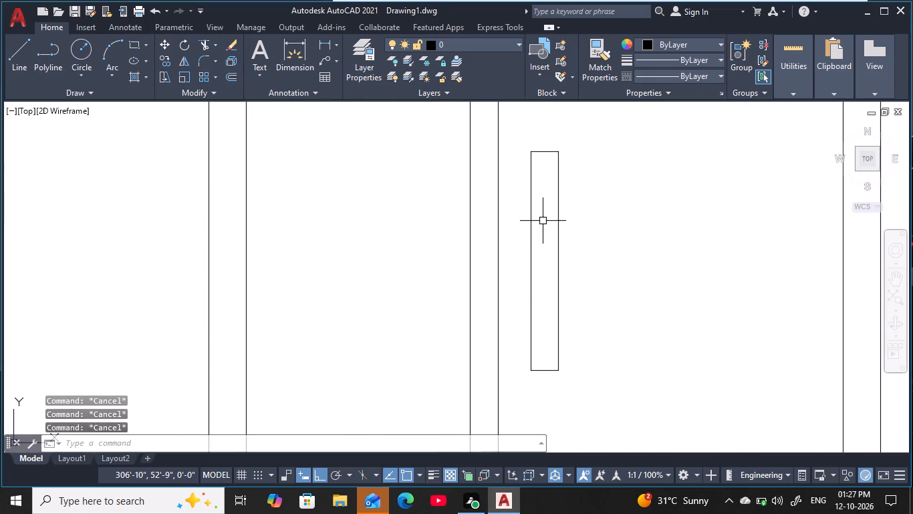
# Draw a vertical line about 1' long inside the door handle, aligned with the midpoint of its top edge.
pyautogui.write('l')
pyautogui.press('space')
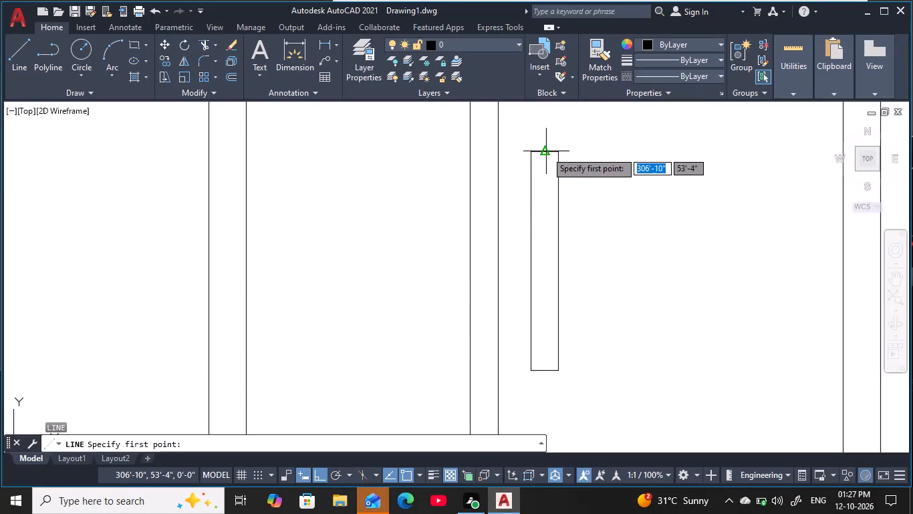
pyautogui.click(545, 209)
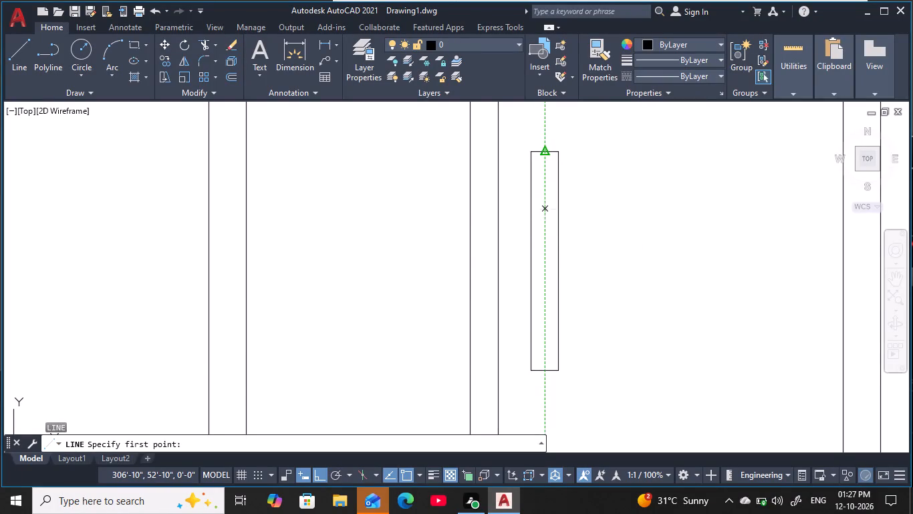
pyautogui.click(545, 332)
pyautogui.press('Escape')
pyautogui.press('Escape')
pyautogui.press('Escape')
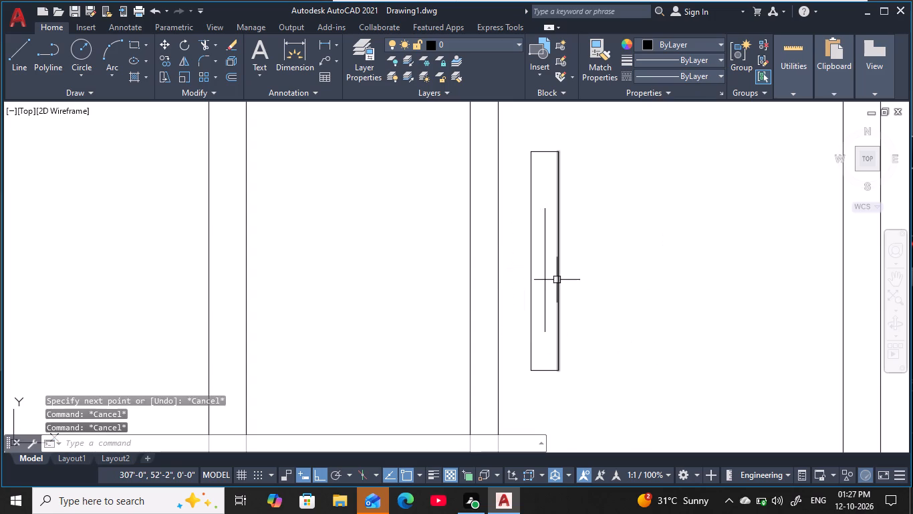
pyautogui.press('Escape')
pyautogui.press('Escape')
pyautogui.press('Escape')
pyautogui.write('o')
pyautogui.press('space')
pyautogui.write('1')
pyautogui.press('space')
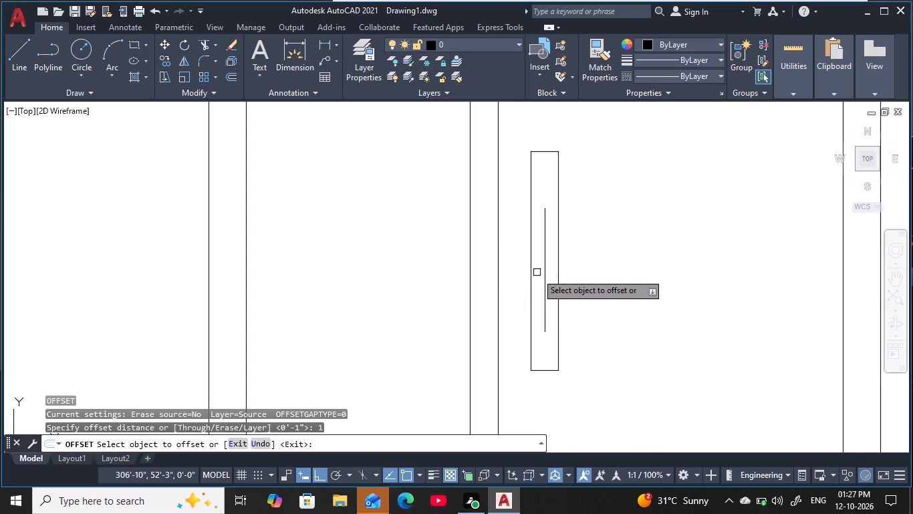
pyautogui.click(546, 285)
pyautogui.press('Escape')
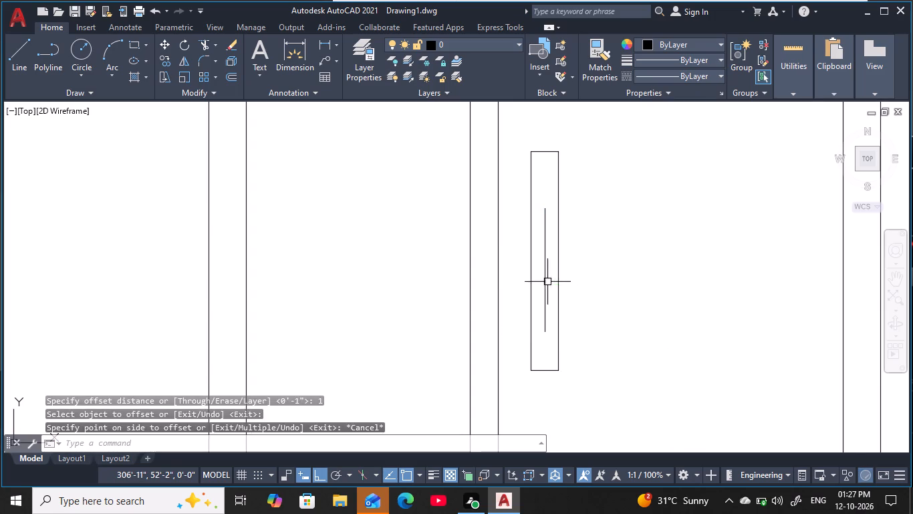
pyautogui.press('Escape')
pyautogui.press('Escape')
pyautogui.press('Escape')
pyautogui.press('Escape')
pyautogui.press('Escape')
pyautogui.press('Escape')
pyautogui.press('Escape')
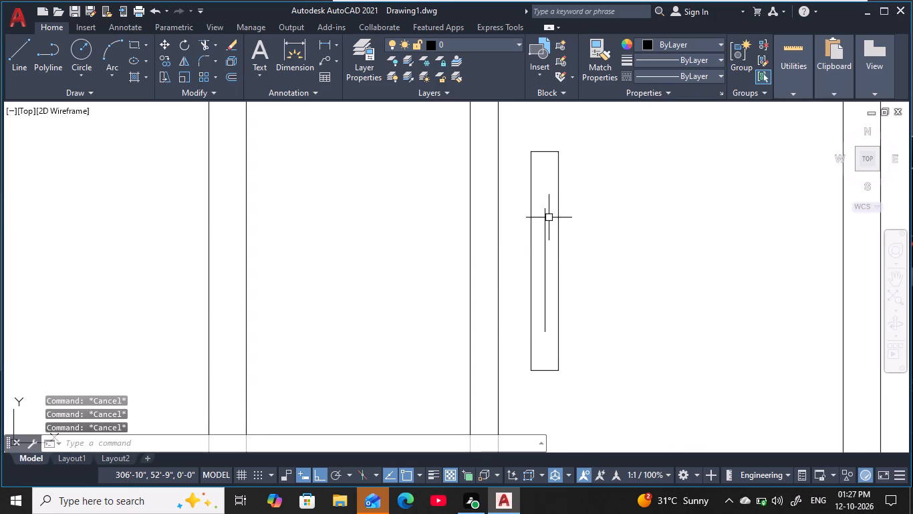
# Offset the vertical line inside the door handle 0.5" to each side.
pyautogui.press('o')
pyautogui.press('space')
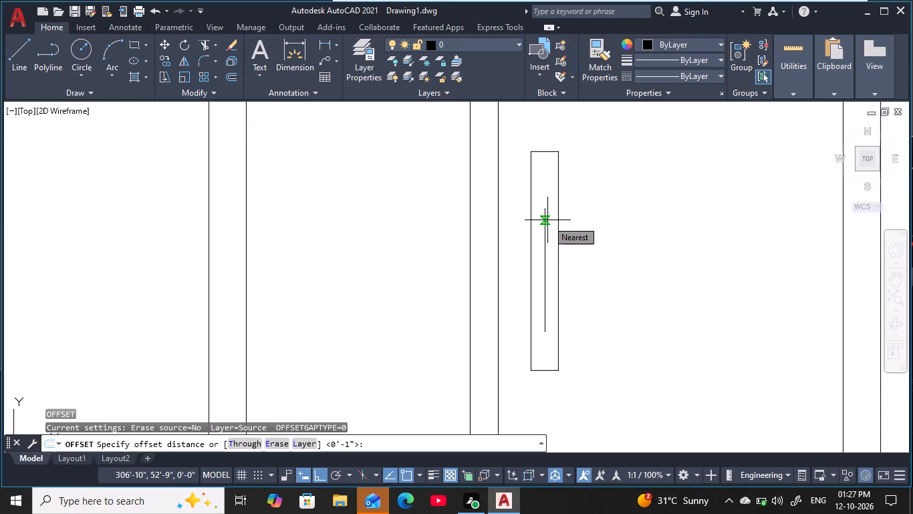
pyautogui.write('0.5')
pyautogui.press('space')
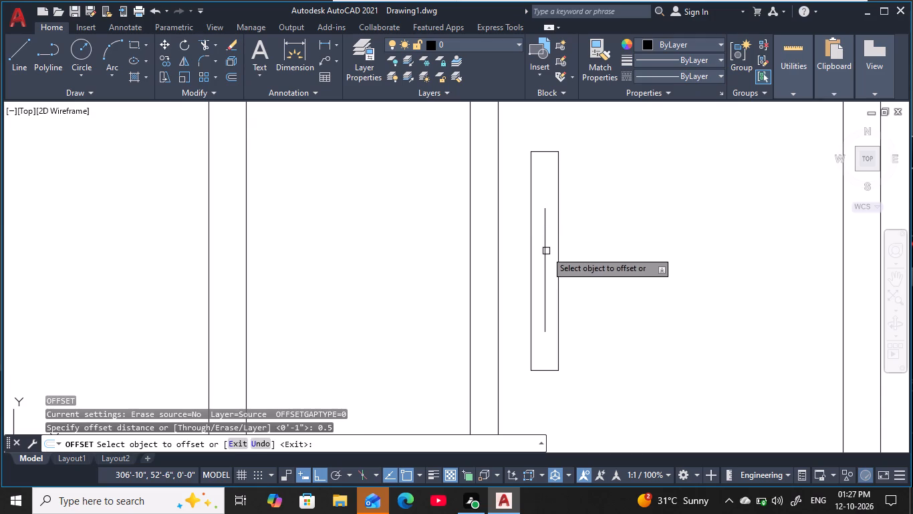
pyautogui.click(546, 251)
pyautogui.click(575, 250)
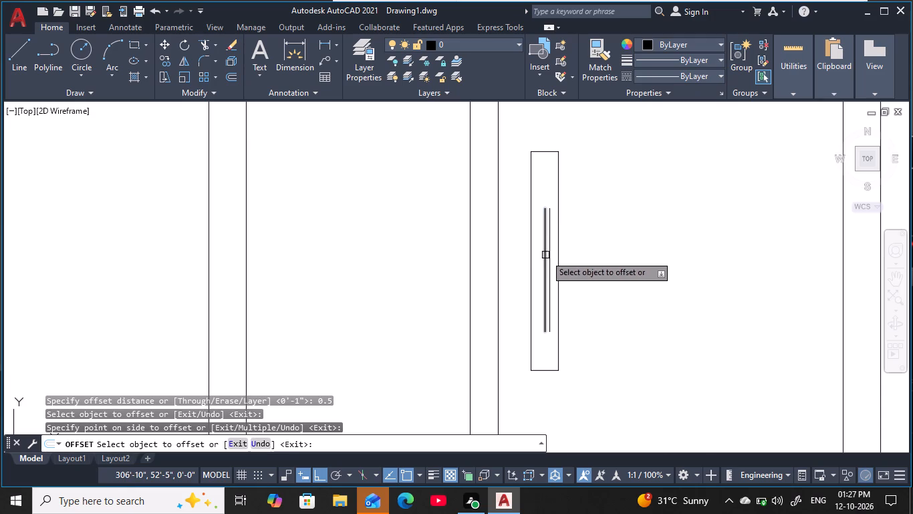
pyautogui.click(545, 256)
pyautogui.click(526, 268)
pyautogui.press('Escape')
pyautogui.press('Escape')
pyautogui.press('Escape')
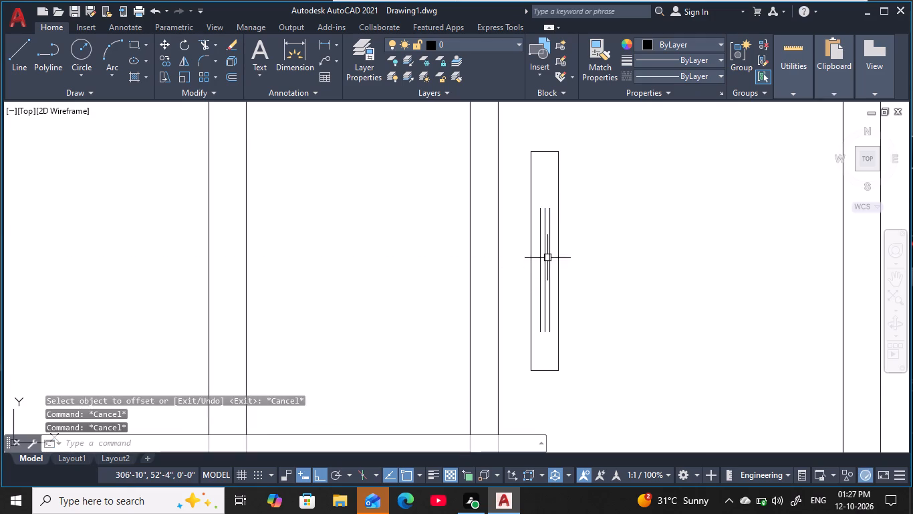
pyautogui.press('Escape')
pyautogui.press('Escape')
pyautogui.press('Escape')
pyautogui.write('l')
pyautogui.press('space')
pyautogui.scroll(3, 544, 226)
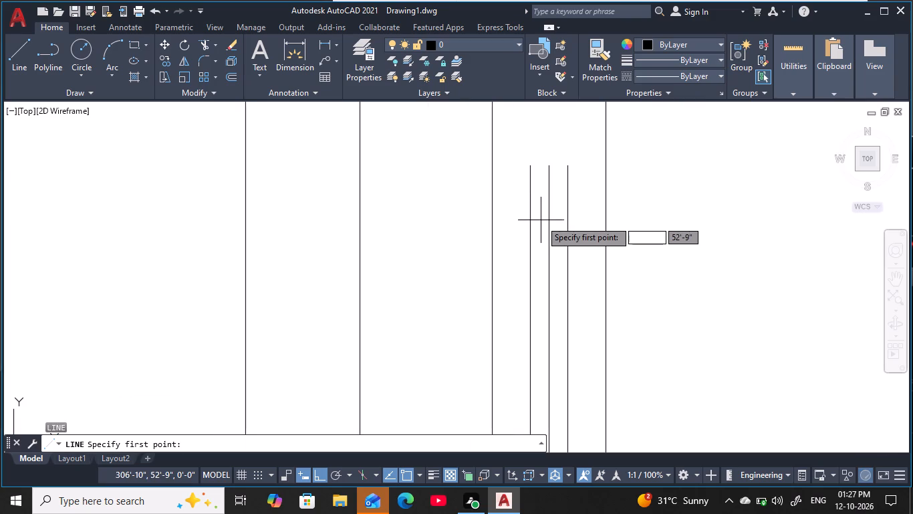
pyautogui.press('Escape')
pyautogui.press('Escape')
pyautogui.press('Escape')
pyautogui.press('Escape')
# Fillet the two outer handle lines together at their upper and lower ends to close them into a round-ended slot.
pyautogui.write('f')
pyautogui.press('space')
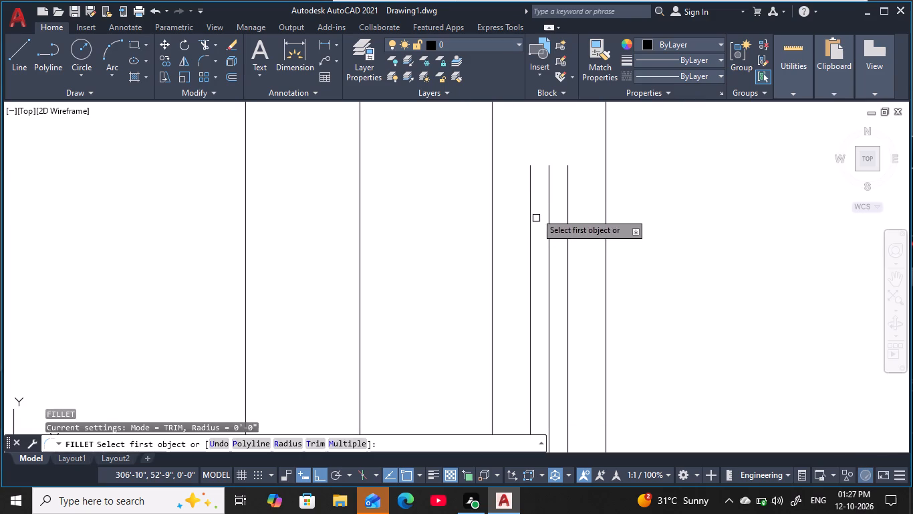
pyautogui.click(531, 184)
pyautogui.click(569, 183)
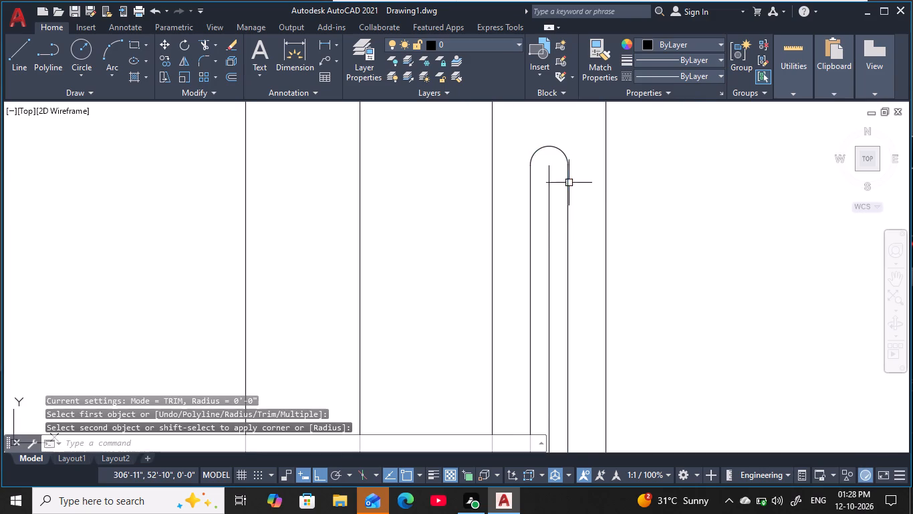
pyautogui.moveTo(571, 244); pyautogui.dragTo(563, 112, button='middle')
pyautogui.scroll(-2, 571, 318)
pyautogui.moveTo(571, 317); pyautogui.dragTo(558, 232, button='middle')
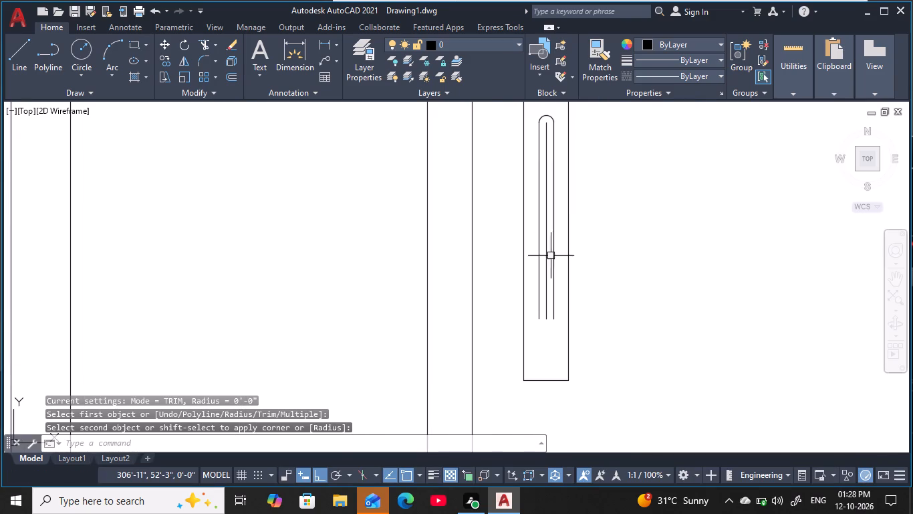
pyautogui.scroll(2, 557, 313)
pyautogui.press('space')
pyautogui.click(509, 320)
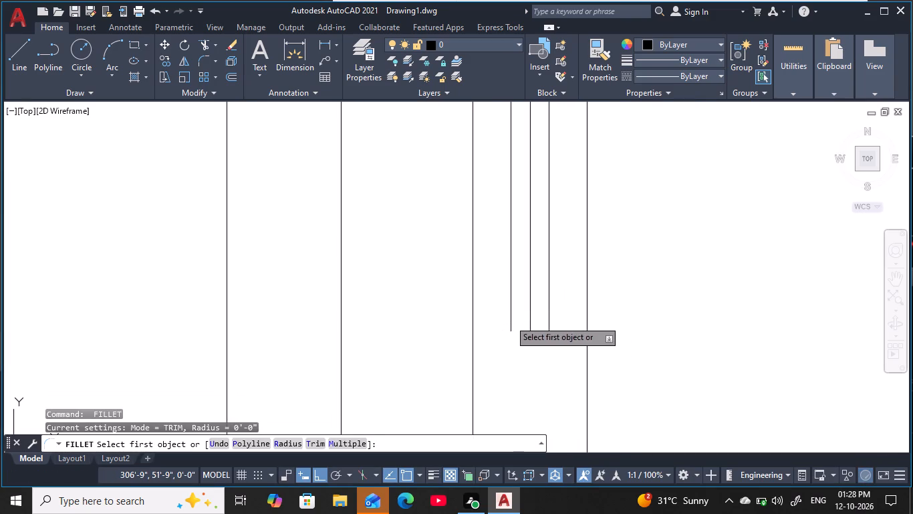
pyautogui.click(550, 323)
pyautogui.press('Escape')
pyautogui.press('Escape')
pyautogui.press('Escape')
pyautogui.scroll(-3, 537, 301)
pyautogui.moveTo(537, 301); pyautogui.dragTo(537, 354, button='middle')
pyautogui.scroll(-2, 546, 348)
pyautogui.press('Escape')
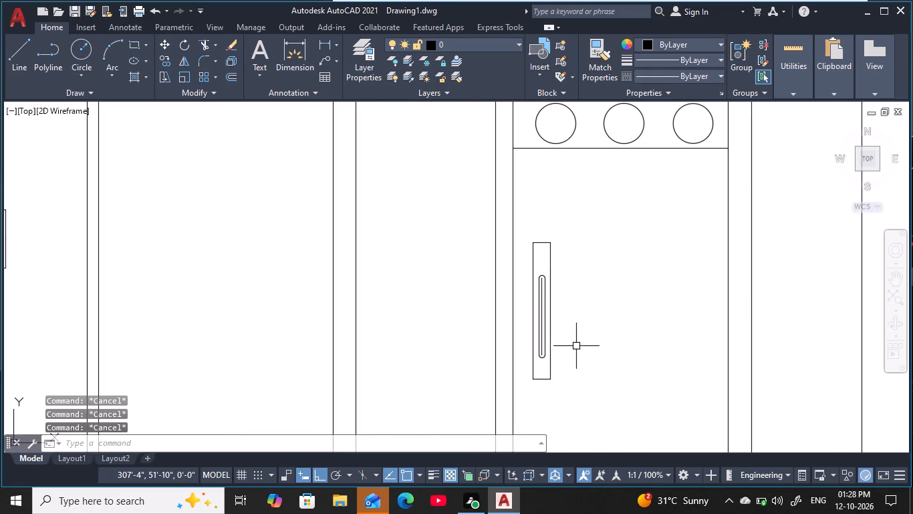
# Erase the centre line inside the door handle's slot.
pyautogui.moveTo(588, 317); pyautogui.dragTo(623, 250, button='middle')
pyautogui.press('Escape')
pyautogui.press('Escape')
pyautogui.press('Escape')
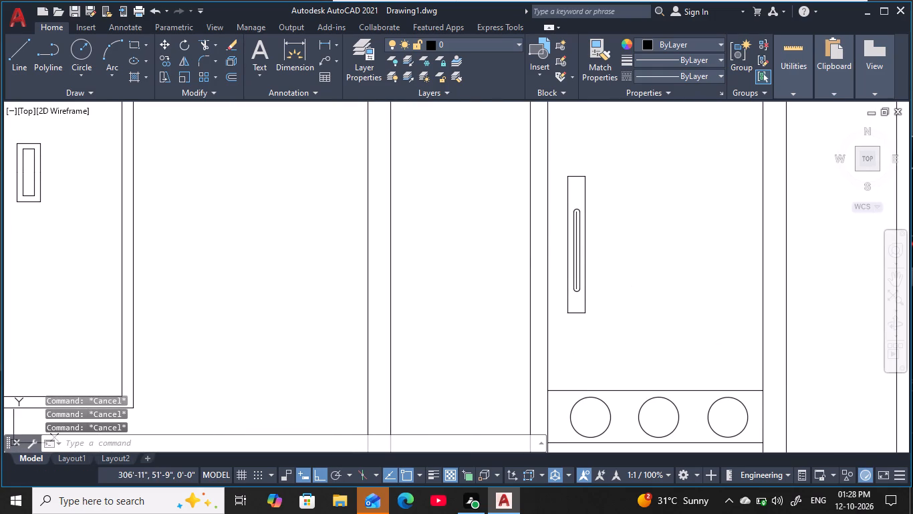
pyautogui.press('Escape')
pyautogui.scroll(2, 577, 272)
pyautogui.click(577, 262)
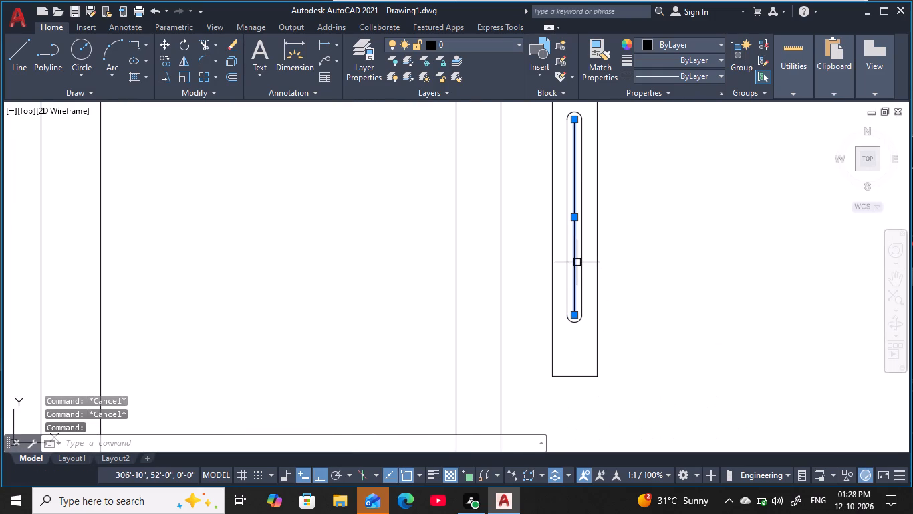
pyautogui.write('e')
pyautogui.press('space')
pyautogui.press('Escape')
pyautogui.press('Escape')
# Examine the slotted door handle within the ground-floor front and in close-up.
pyautogui.scroll(-3, 620, 280)
pyautogui.moveTo(618, 281); pyautogui.dragTo(541, 272, button='middle')
pyautogui.scroll(-2, 541, 272)
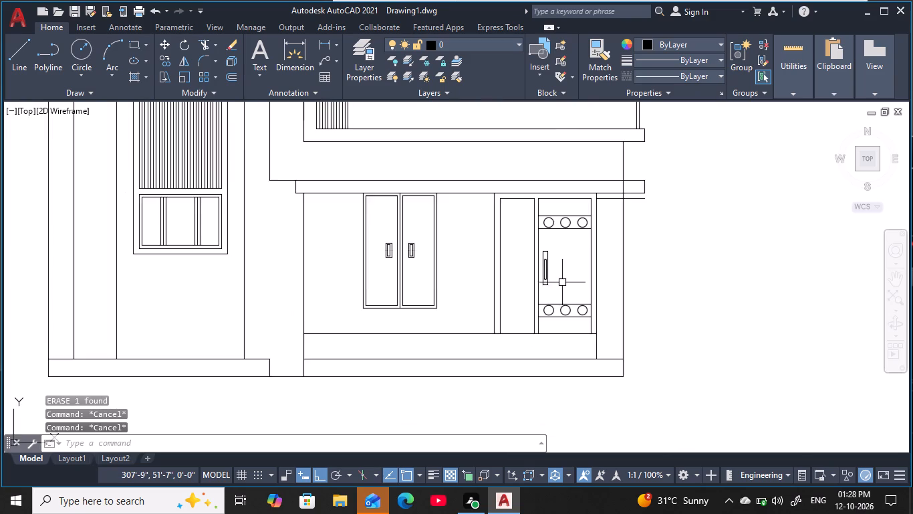
pyautogui.moveTo(563, 282); pyautogui.dragTo(565, 270, button='middle')
pyautogui.scroll(1, 527, 284)
pyautogui.moveTo(523, 285); pyautogui.dragTo(495, 299, button='middle')
pyautogui.scroll(1, 547, 272)
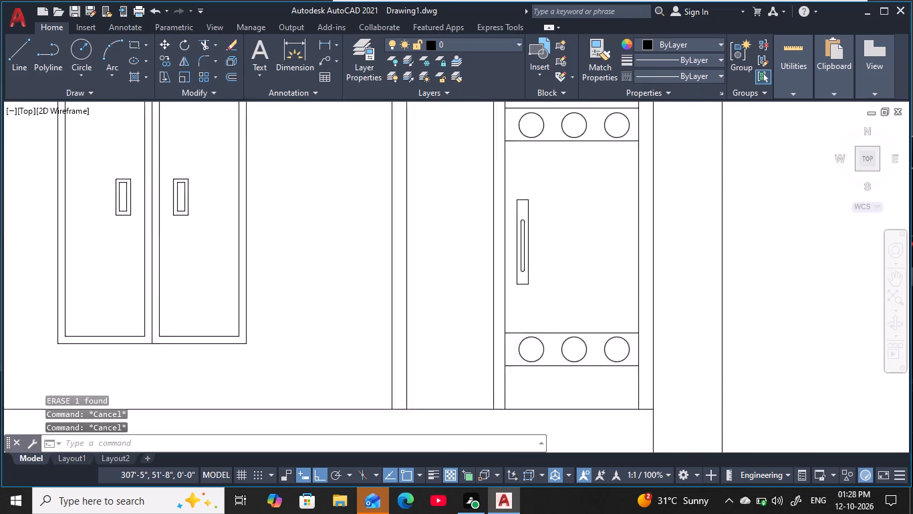
pyautogui.scroll(1, 547, 272)
pyautogui.moveTo(547, 272); pyautogui.dragTo(581, 301, button='middle')
pyautogui.press('Escape')
pyautogui.press('Escape')
pyautogui.press('Escape')
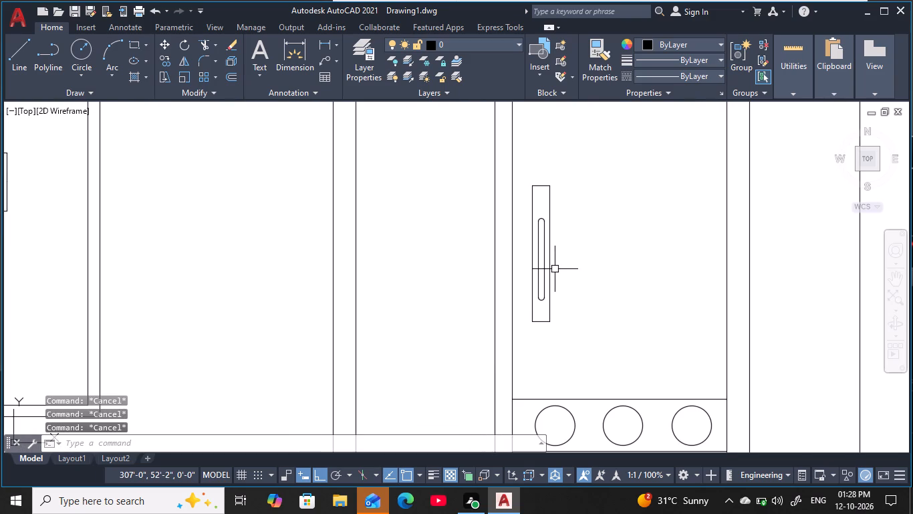
pyautogui.press('Escape')
pyautogui.press('Escape')
pyautogui.press('Escape')
pyautogui.press('Escape')
# Move the whole slot outline straight up to centre it on the midpoint of the door handle's height.
pyautogui.scroll(2, 537, 254)
pyautogui.click(533, 158)
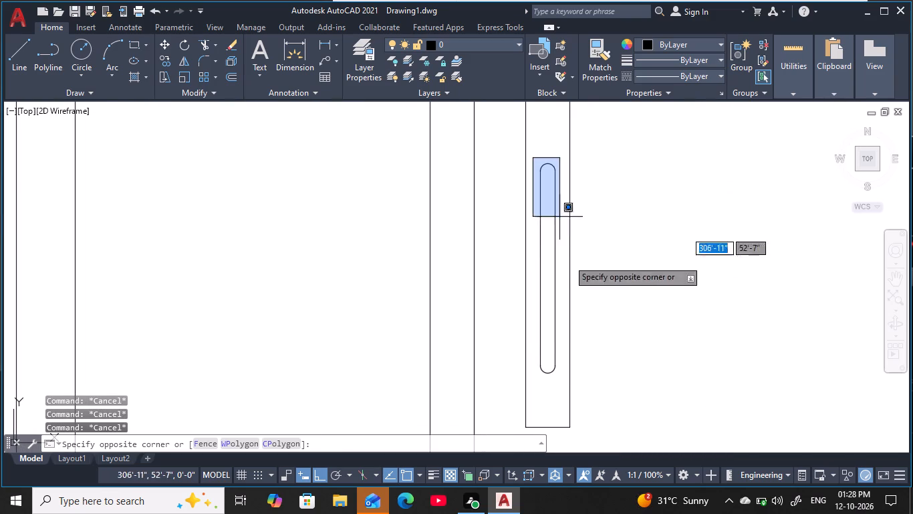
pyautogui.click(562, 408)
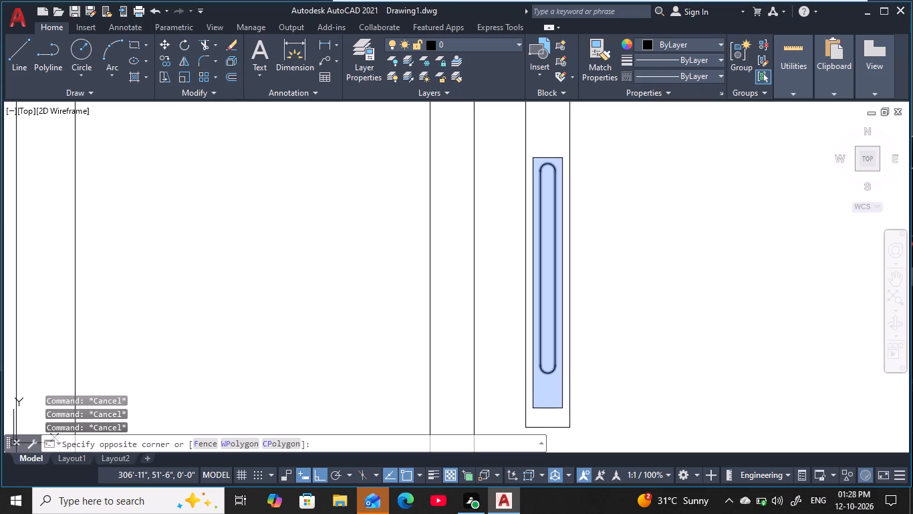
pyautogui.write('m')
pyautogui.press('space')
pyautogui.scroll(-1, 549, 262)
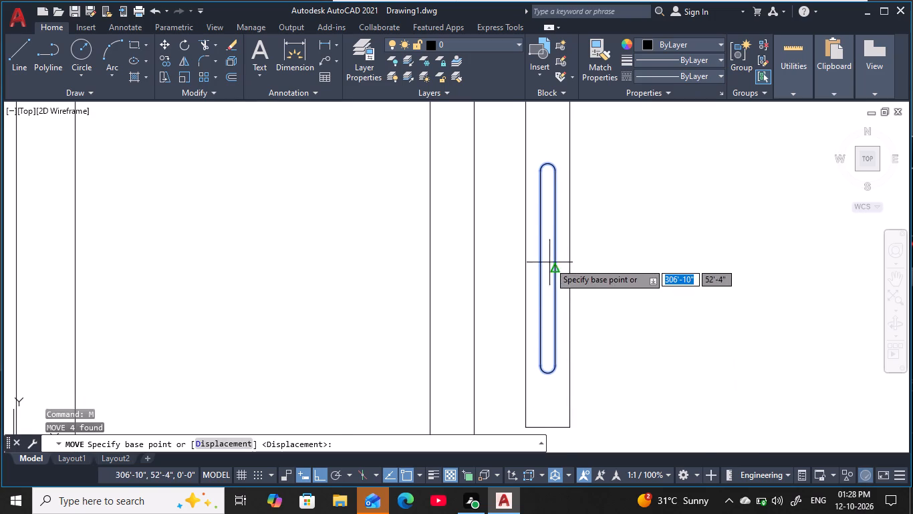
pyautogui.scroll(-1, 549, 262)
pyautogui.click(551, 268)
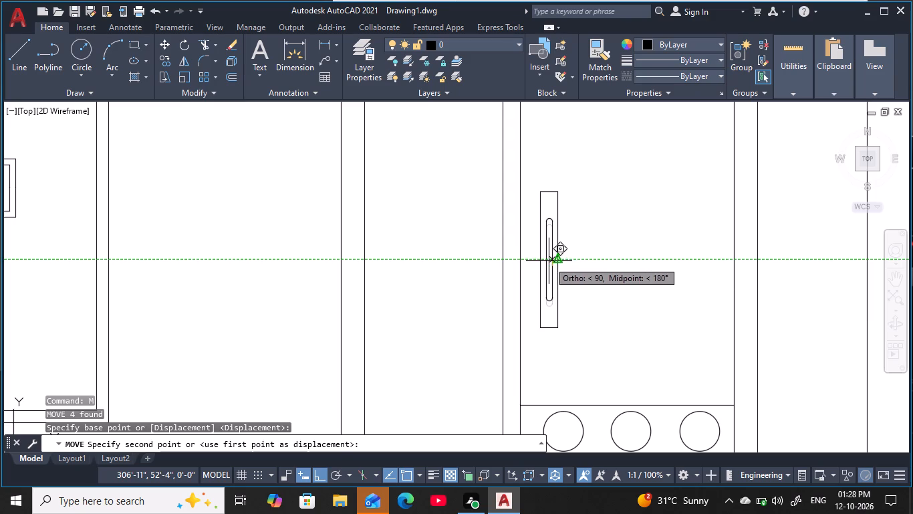
pyautogui.click(549, 261)
pyautogui.scroll(-2, 561, 301)
pyautogui.moveTo(561, 303); pyautogui.dragTo(579, 282, button='middle')
pyautogui.press('Escape')
pyautogui.press('Escape')
# Examine the ground-floor front, comparing the double window with the detailed door and its side panel.
pyautogui.scroll(1, 523, 307)
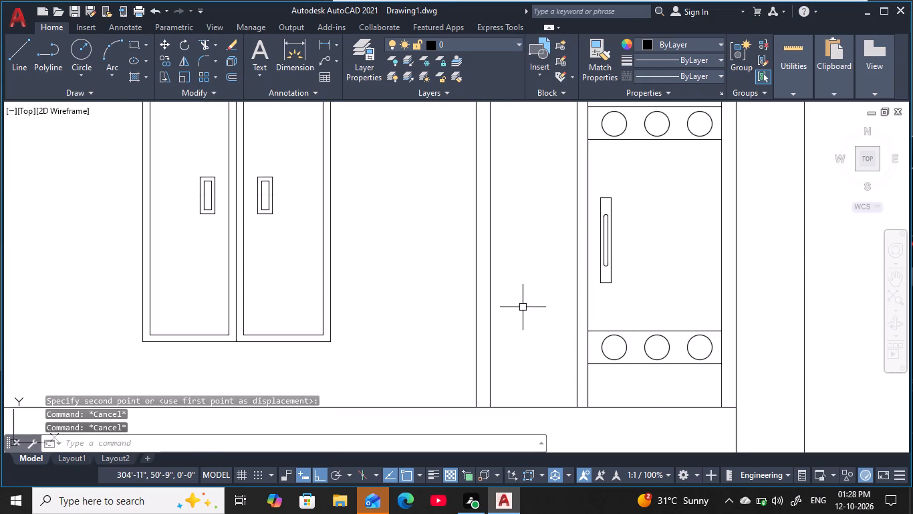
pyautogui.press('Escape')
pyautogui.press('Escape')
pyautogui.scroll(2, 608, 275)
pyautogui.scroll(-3, 612, 266)
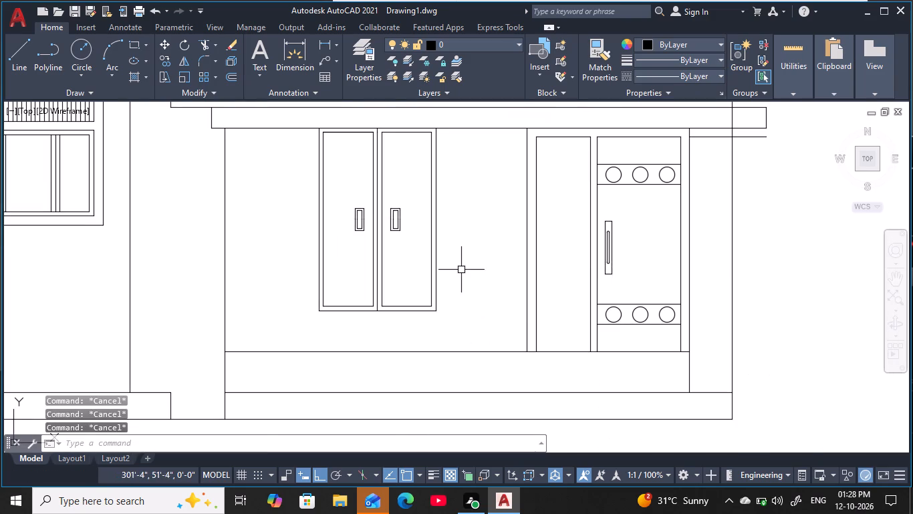
pyautogui.scroll(-1, 459, 286)
pyautogui.moveTo(471, 288); pyautogui.dragTo(472, 300, button='middle')
pyautogui.press('Escape')
pyautogui.press('Escape')
pyautogui.press('Escape')
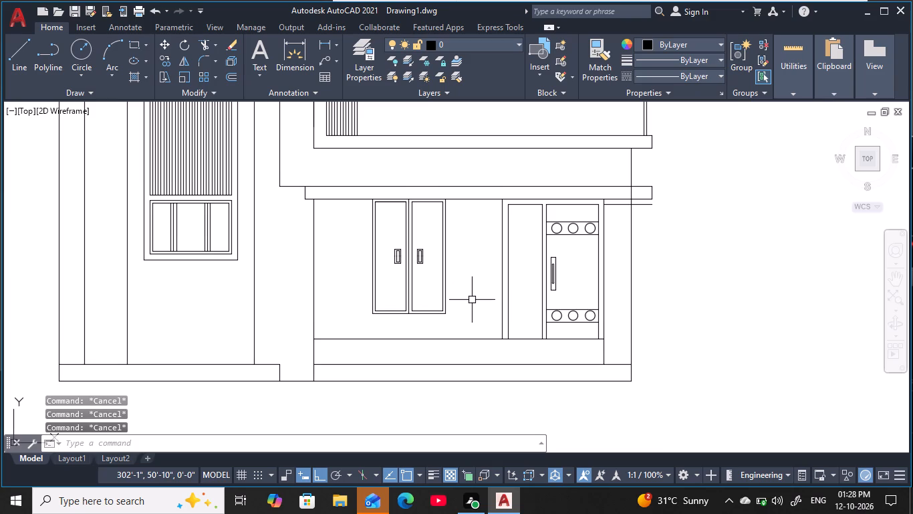
pyautogui.press('Escape')
pyautogui.press('Escape')
pyautogui.press('Escape')
pyautogui.press('Escape')
pyautogui.scroll(1, 527, 273)
pyautogui.moveTo(527, 270); pyautogui.dragTo(501, 266, button='middle')
pyautogui.press('Escape')
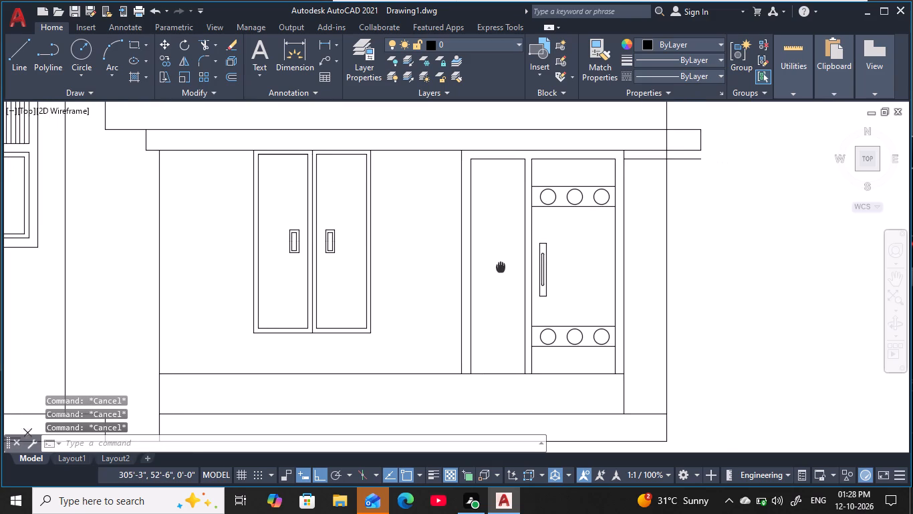
pyautogui.press('Escape')
pyautogui.press('Escape')
pyautogui.press('Escape')
pyautogui.press('Escape')
pyautogui.scroll(-1, 502, 355)
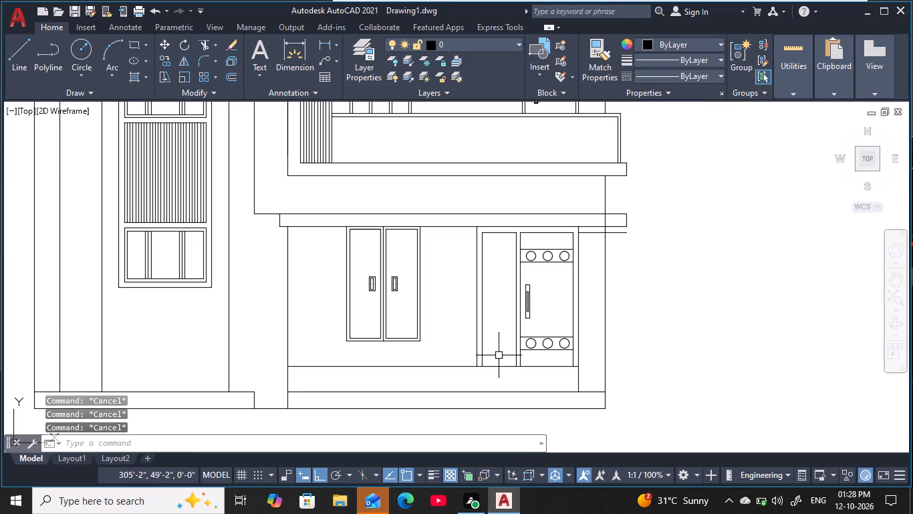
pyautogui.scroll(1, 502, 308)
pyautogui.moveTo(502, 308); pyautogui.dragTo(471, 319, button='middle')
pyautogui.press('Escape')
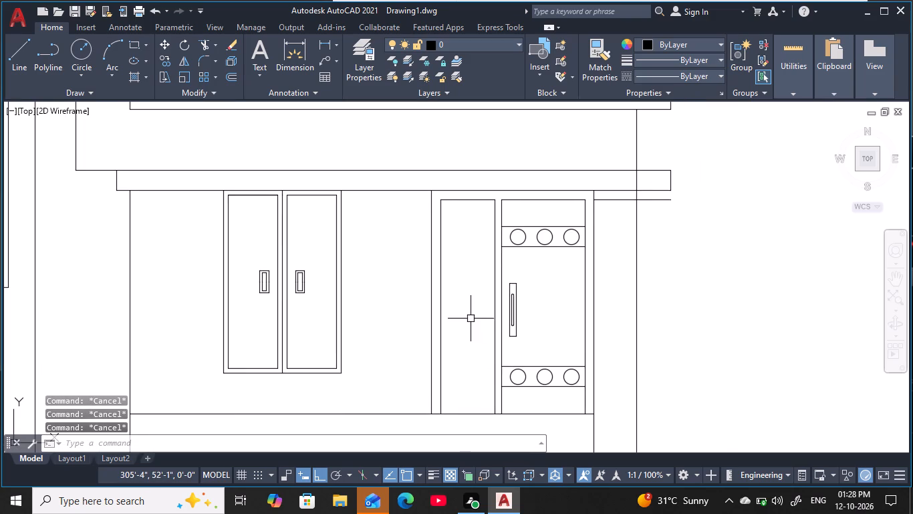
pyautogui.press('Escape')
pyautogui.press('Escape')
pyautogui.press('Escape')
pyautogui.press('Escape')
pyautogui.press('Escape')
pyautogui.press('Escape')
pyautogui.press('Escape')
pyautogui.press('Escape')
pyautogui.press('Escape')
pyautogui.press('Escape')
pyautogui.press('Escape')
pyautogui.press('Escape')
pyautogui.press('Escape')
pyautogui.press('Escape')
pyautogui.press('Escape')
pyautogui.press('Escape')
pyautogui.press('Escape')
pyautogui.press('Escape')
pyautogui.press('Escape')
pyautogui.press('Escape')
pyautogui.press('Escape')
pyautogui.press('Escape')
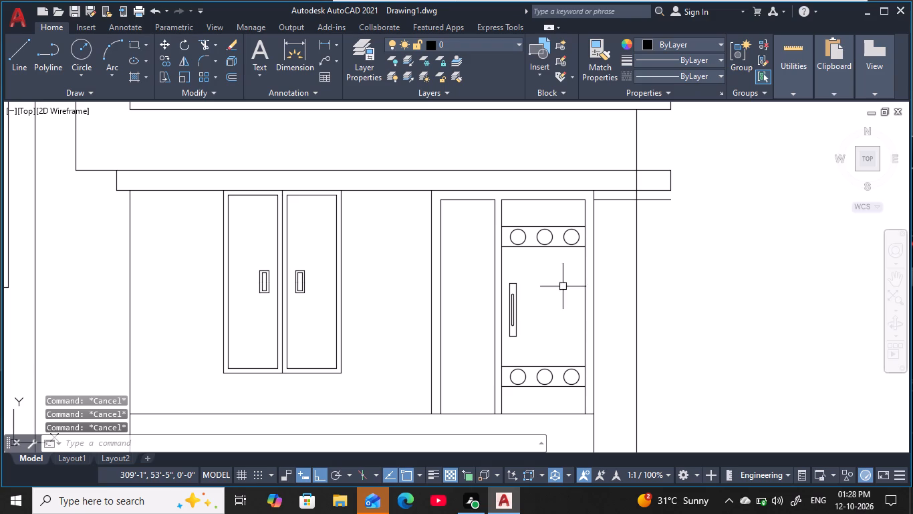
# Offset the horizontal floor line at the foot of the door and wall 4" upward.
pyautogui.moveTo(545, 331); pyautogui.dragTo(537, 294, button='middle')
pyautogui.press('o')
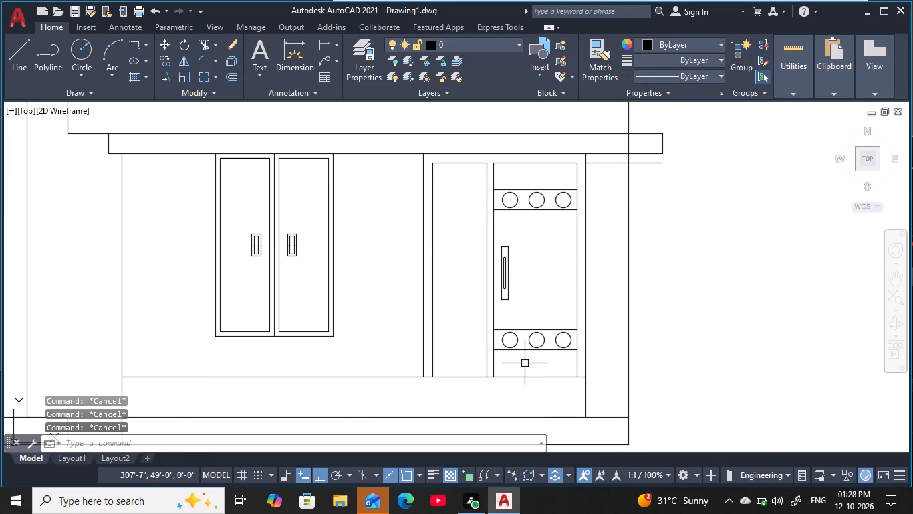
pyautogui.press('space')
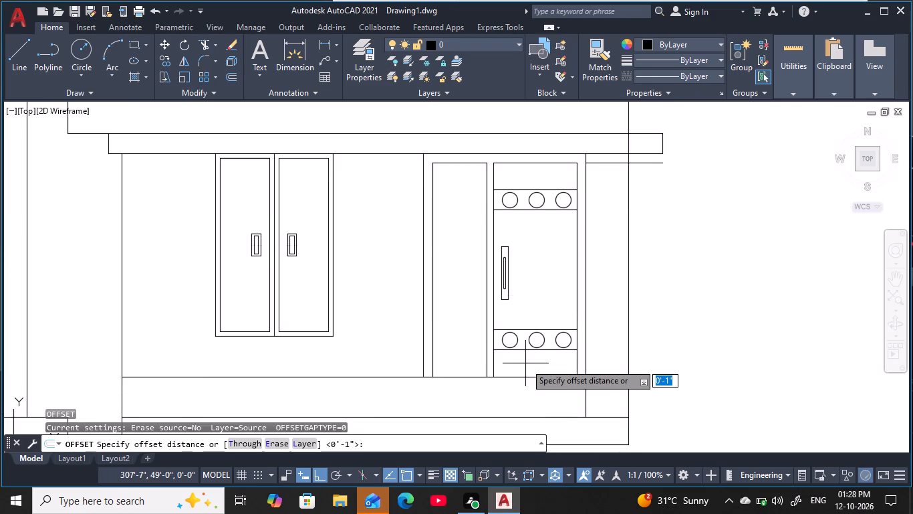
pyautogui.write('4')
pyautogui.press('space')
pyautogui.click(530, 375)
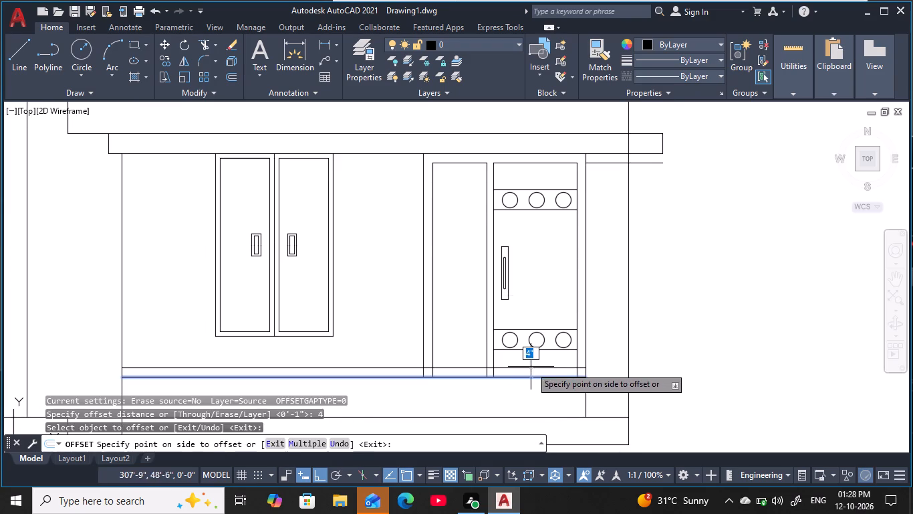
pyautogui.click(539, 359)
pyautogui.press('Escape')
pyautogui.press('Escape')
pyautogui.press('Escape')
pyautogui.press('Escape')
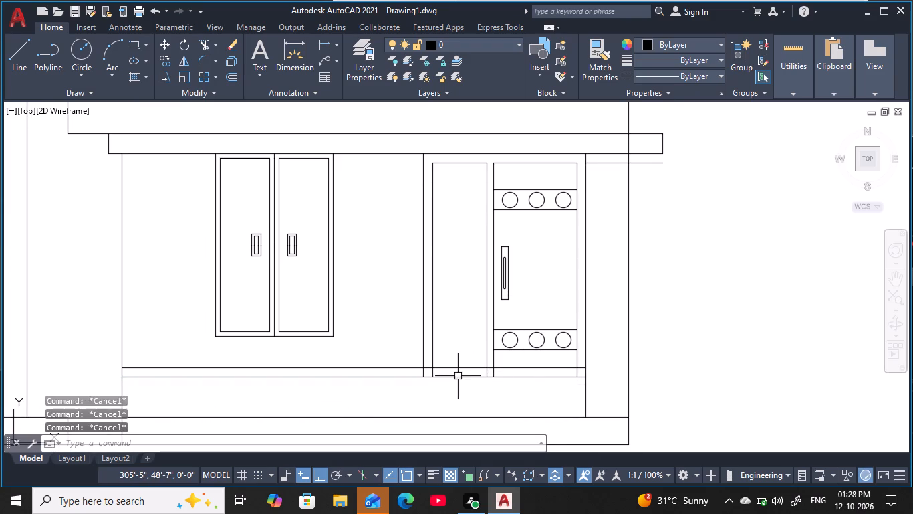
pyautogui.press('Escape')
pyautogui.press('Escape')
pyautogui.press('Escape')
# Trim the 4" offset line across the frame gaps and cut the door and side-panel verticals below it.
pyautogui.write('tr')
pyautogui.press('space')
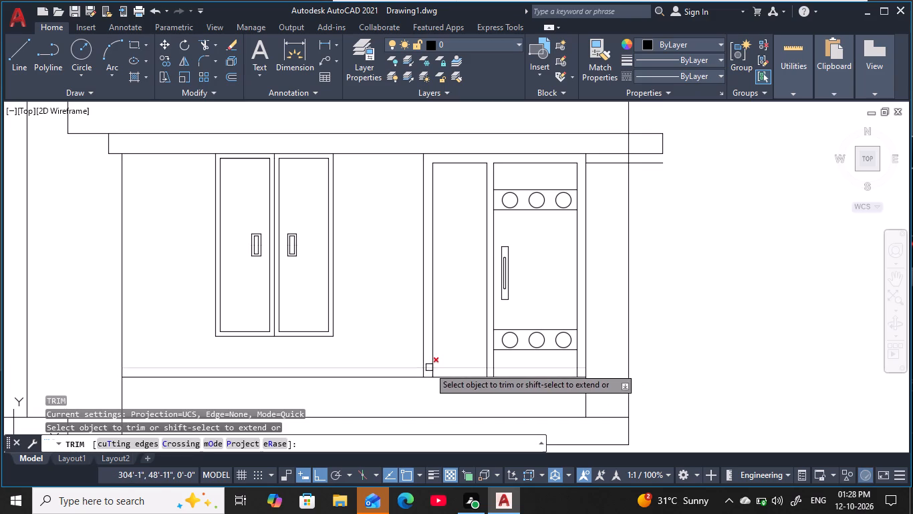
pyautogui.scroll(2, 442, 374)
pyautogui.click(403, 362)
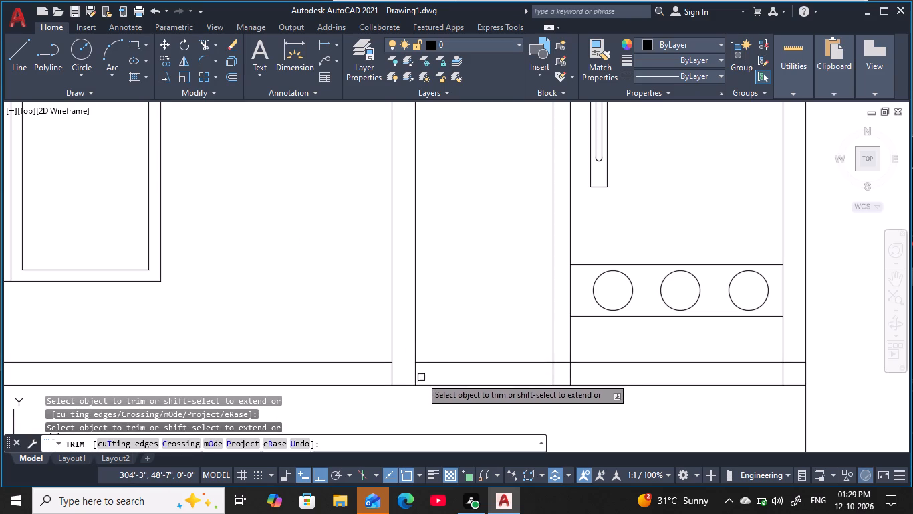
pyautogui.click(416, 373)
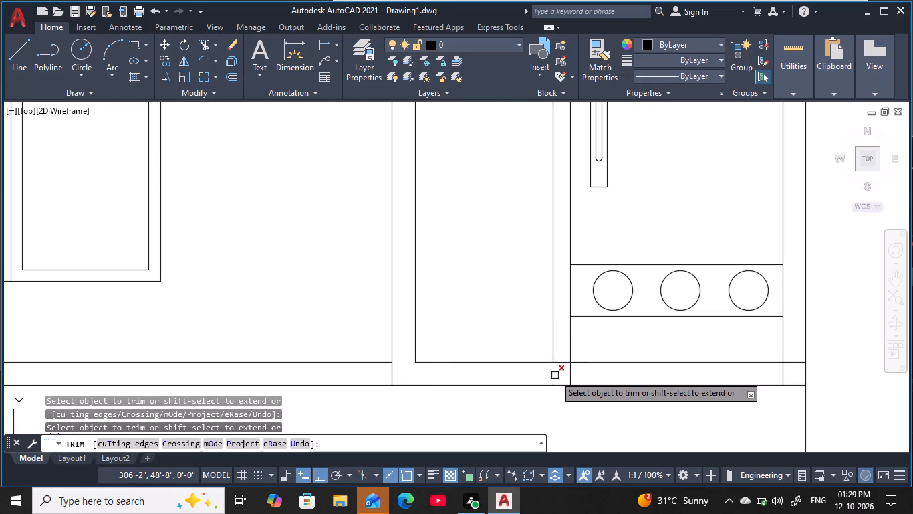
pyautogui.click(555, 375)
pyautogui.click(573, 377)
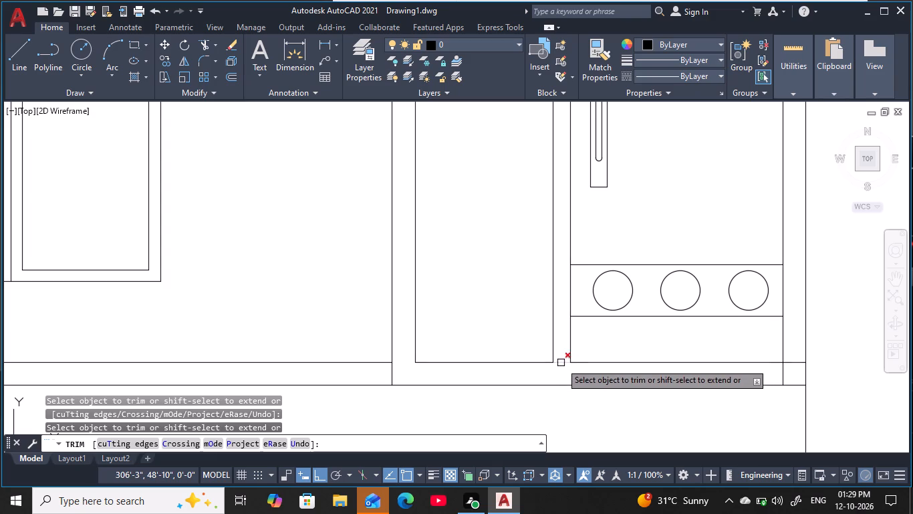
pyautogui.click(561, 363)
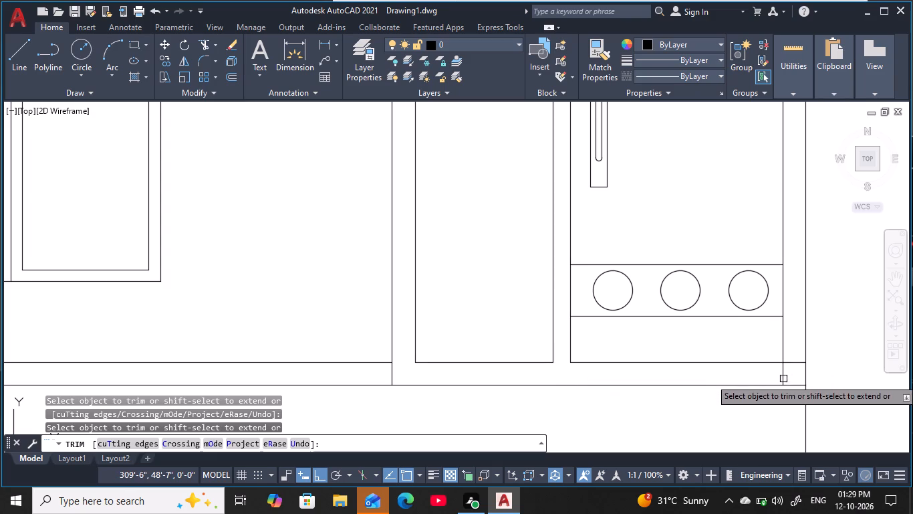
pyautogui.click(783, 378)
# Trim away the 4" offset line along the wall beneath the double window, up to the door frame.
pyautogui.scroll(-3, 770, 382)
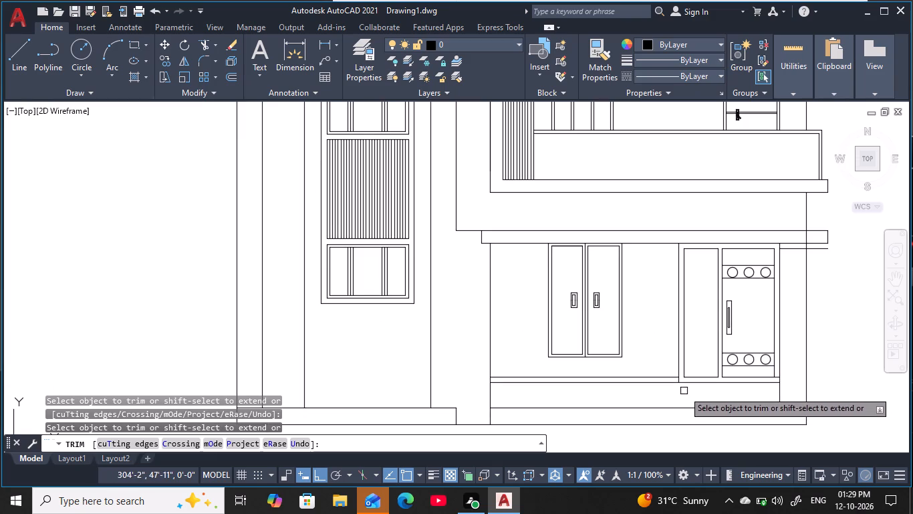
pyautogui.click(665, 378)
pyautogui.scroll(-1, 713, 404)
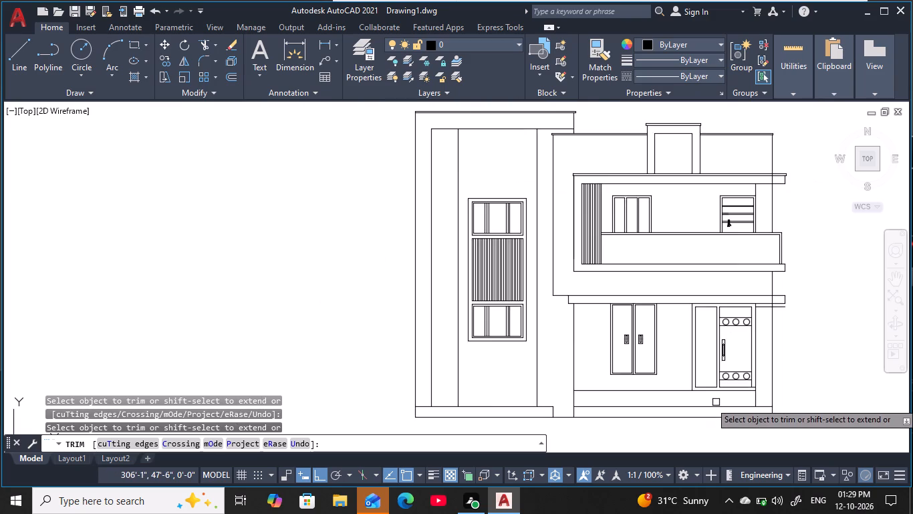
pyautogui.moveTo(711, 401); pyautogui.dragTo(601, 379, button='middle')
pyautogui.scroll(2, 620, 365)
pyautogui.moveTo(621, 363); pyautogui.dragTo(625, 384, button='middle')
pyautogui.press('Escape')
pyautogui.press('Escape')
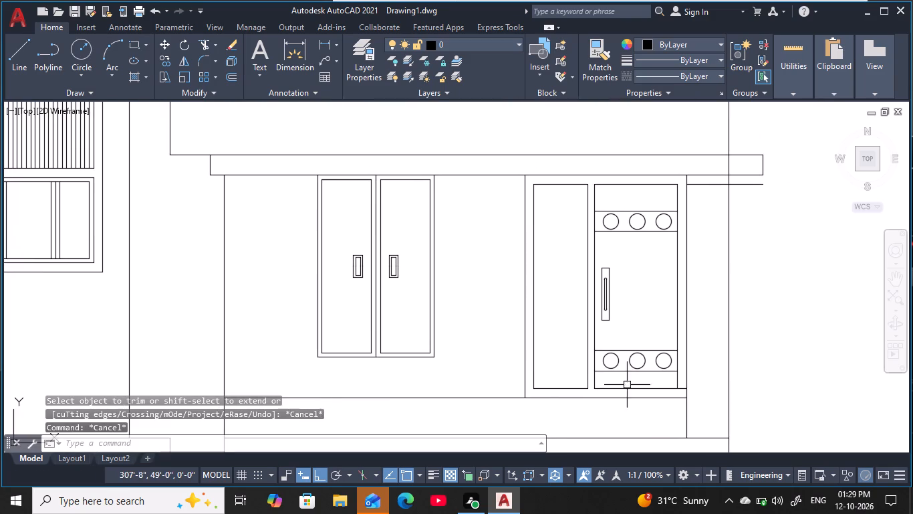
pyautogui.press('Escape')
pyautogui.press('Escape')
pyautogui.press('Escape')
pyautogui.press('Escape')
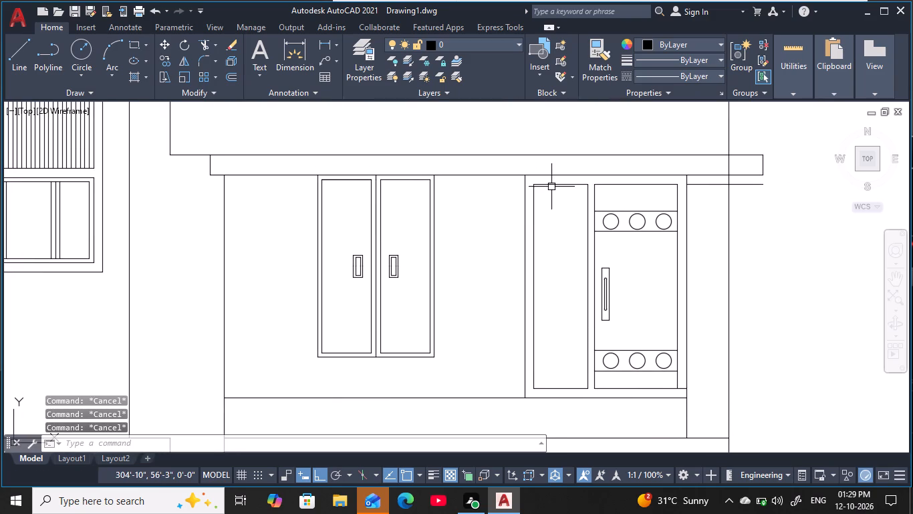
# Join the four edges of the tall blank side panel beside the door into one closed outline.
pyautogui.click(551, 187)
pyautogui.click(535, 229)
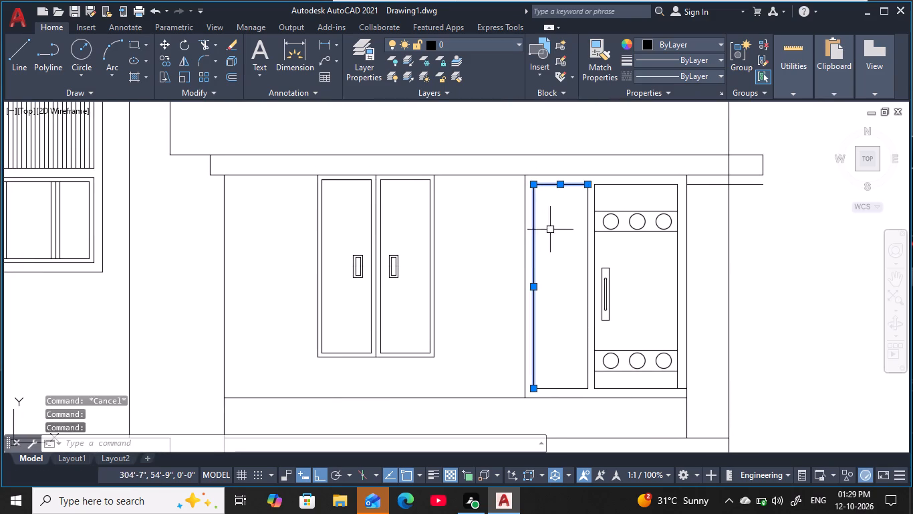
pyautogui.click(587, 238)
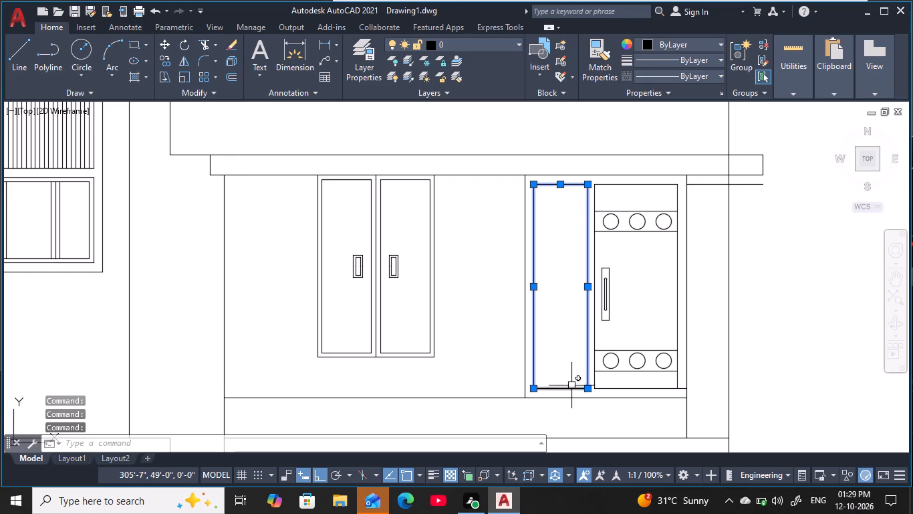
pyautogui.click(573, 390)
pyautogui.press('j')
pyautogui.press('space')
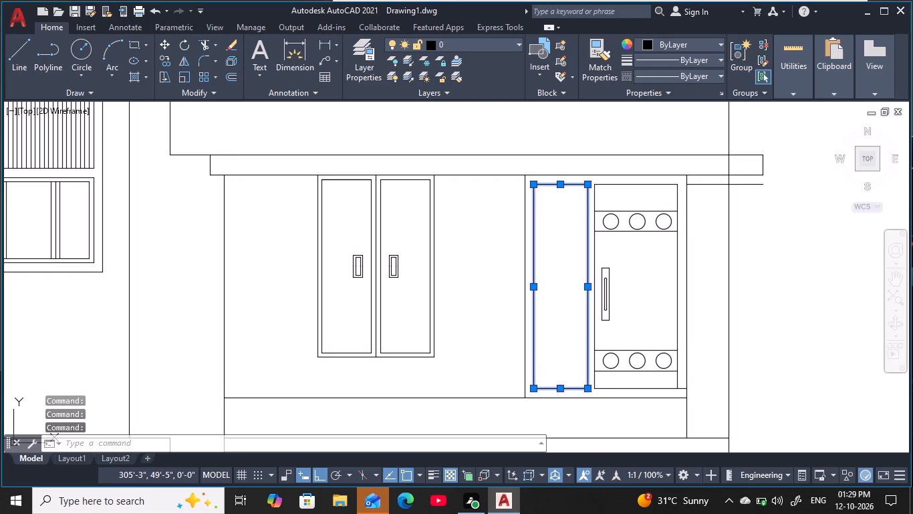
pyautogui.press('Escape')
pyautogui.press('Escape')
pyautogui.press('Escape')
pyautogui.press('Escape')
pyautogui.press('Escape')
pyautogui.press('Escape')
pyautogui.press('Escape')
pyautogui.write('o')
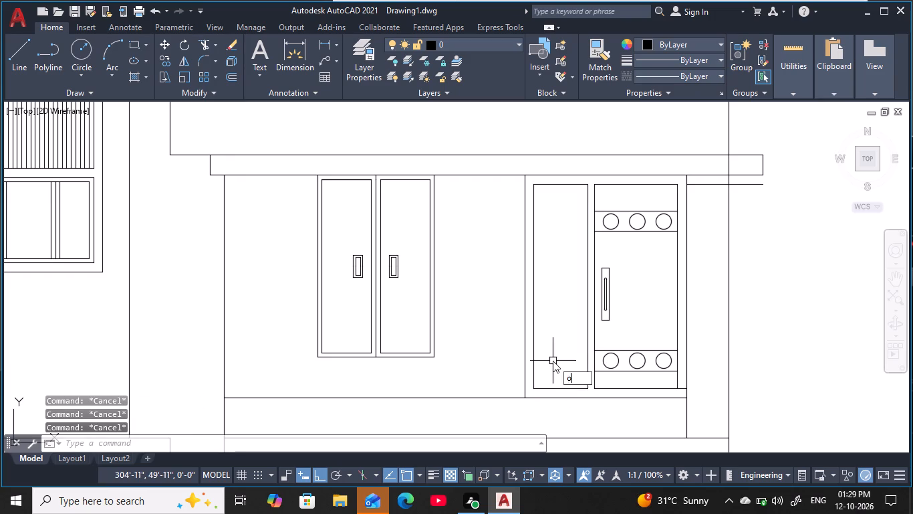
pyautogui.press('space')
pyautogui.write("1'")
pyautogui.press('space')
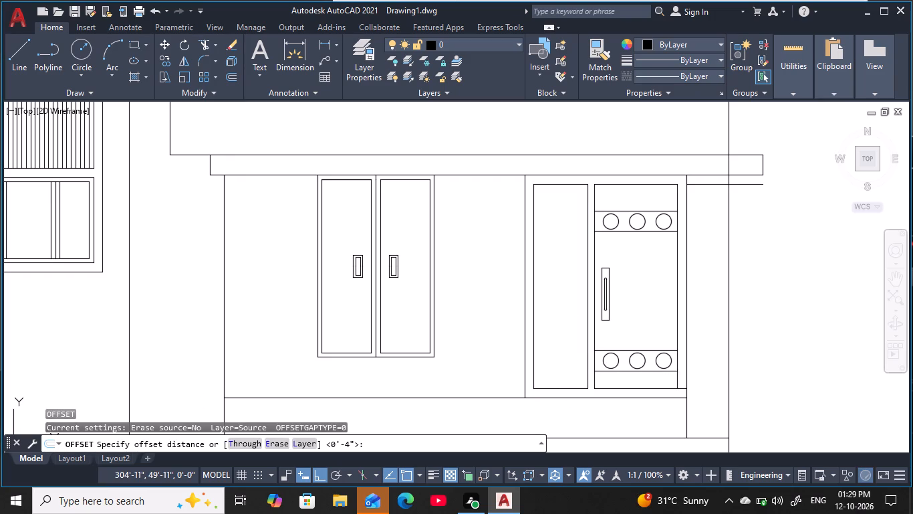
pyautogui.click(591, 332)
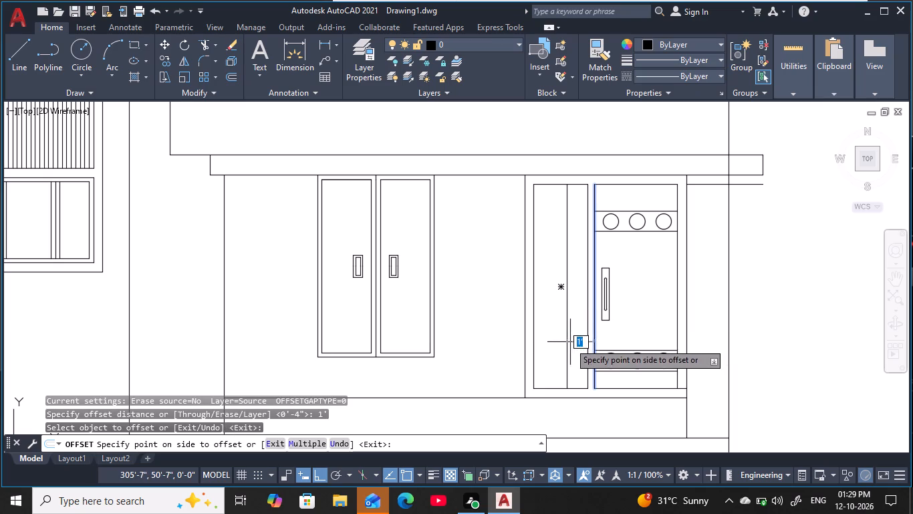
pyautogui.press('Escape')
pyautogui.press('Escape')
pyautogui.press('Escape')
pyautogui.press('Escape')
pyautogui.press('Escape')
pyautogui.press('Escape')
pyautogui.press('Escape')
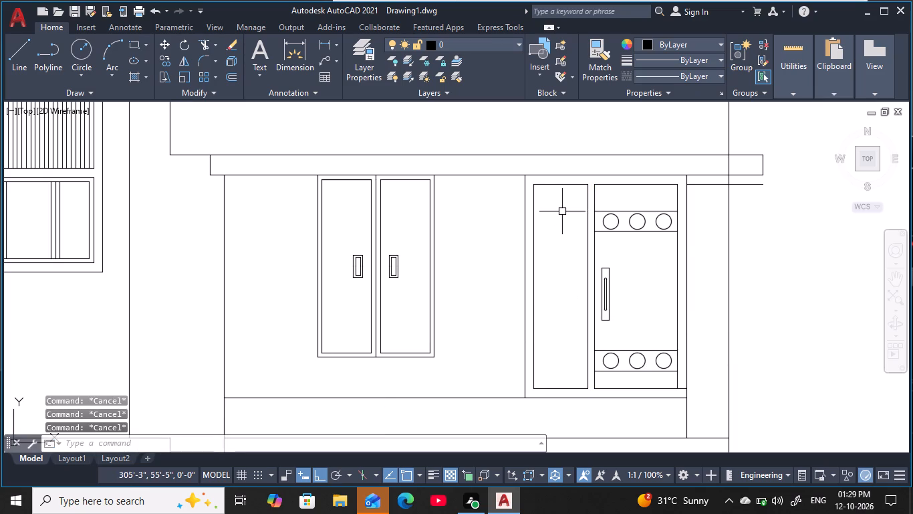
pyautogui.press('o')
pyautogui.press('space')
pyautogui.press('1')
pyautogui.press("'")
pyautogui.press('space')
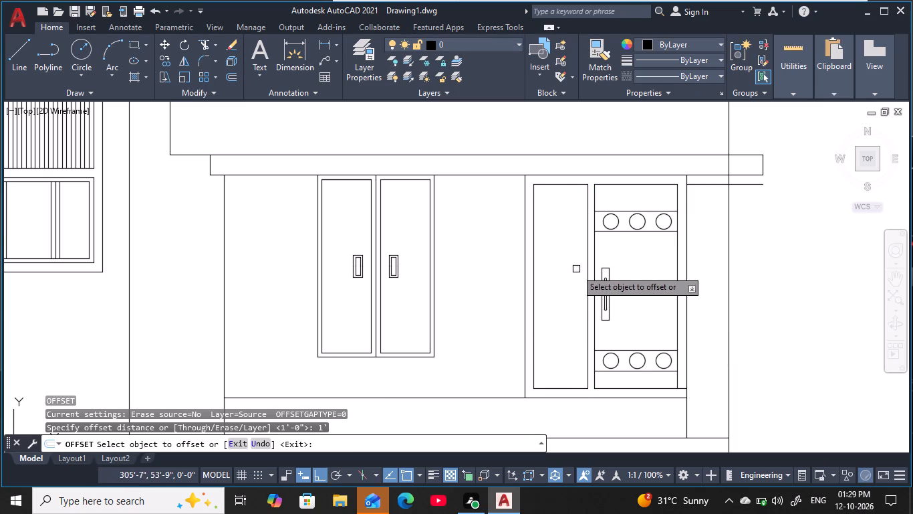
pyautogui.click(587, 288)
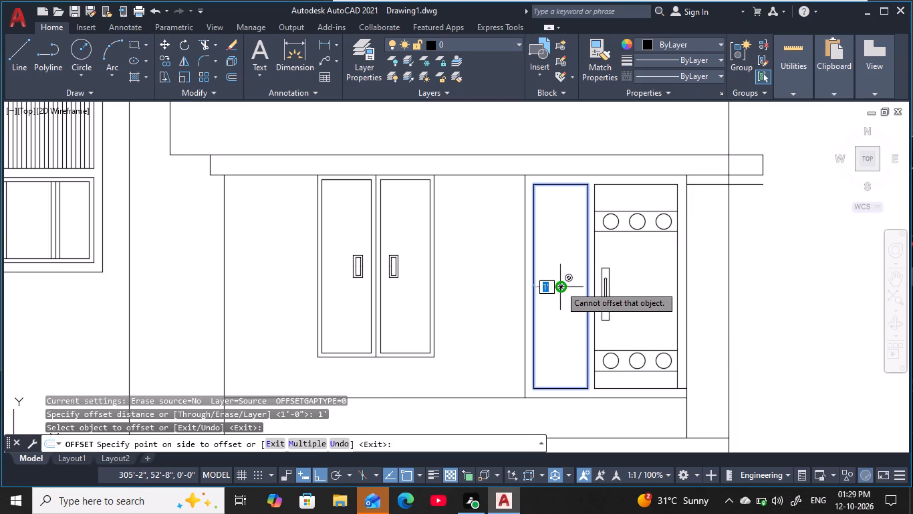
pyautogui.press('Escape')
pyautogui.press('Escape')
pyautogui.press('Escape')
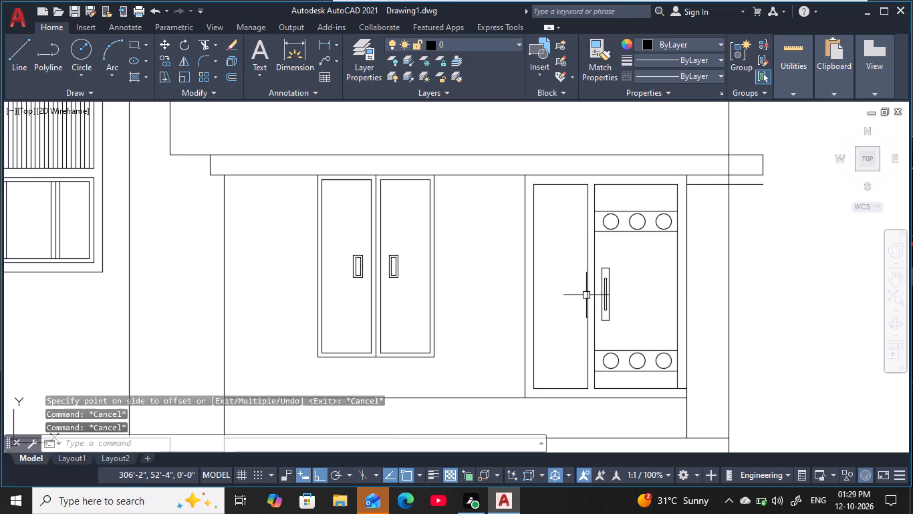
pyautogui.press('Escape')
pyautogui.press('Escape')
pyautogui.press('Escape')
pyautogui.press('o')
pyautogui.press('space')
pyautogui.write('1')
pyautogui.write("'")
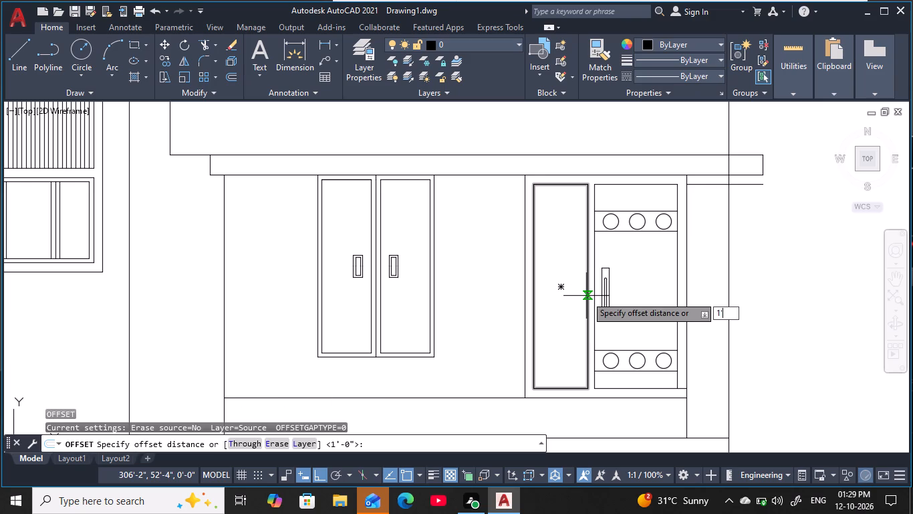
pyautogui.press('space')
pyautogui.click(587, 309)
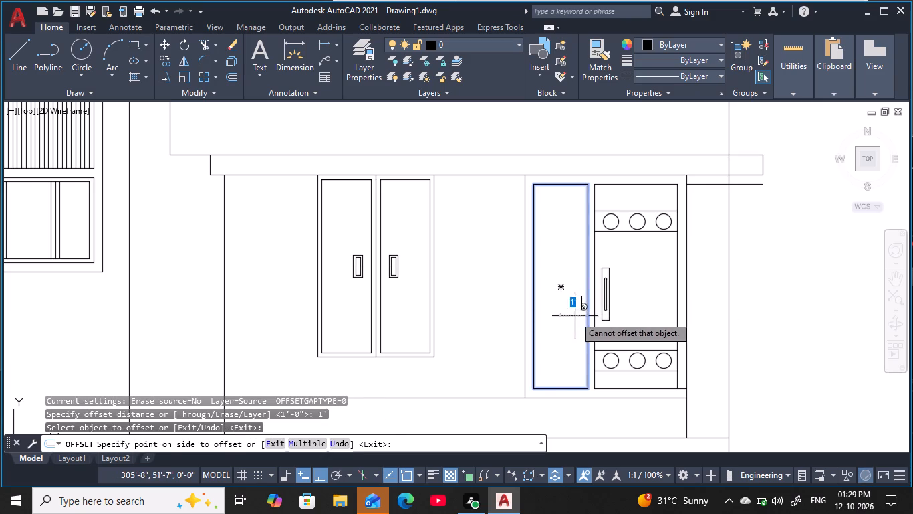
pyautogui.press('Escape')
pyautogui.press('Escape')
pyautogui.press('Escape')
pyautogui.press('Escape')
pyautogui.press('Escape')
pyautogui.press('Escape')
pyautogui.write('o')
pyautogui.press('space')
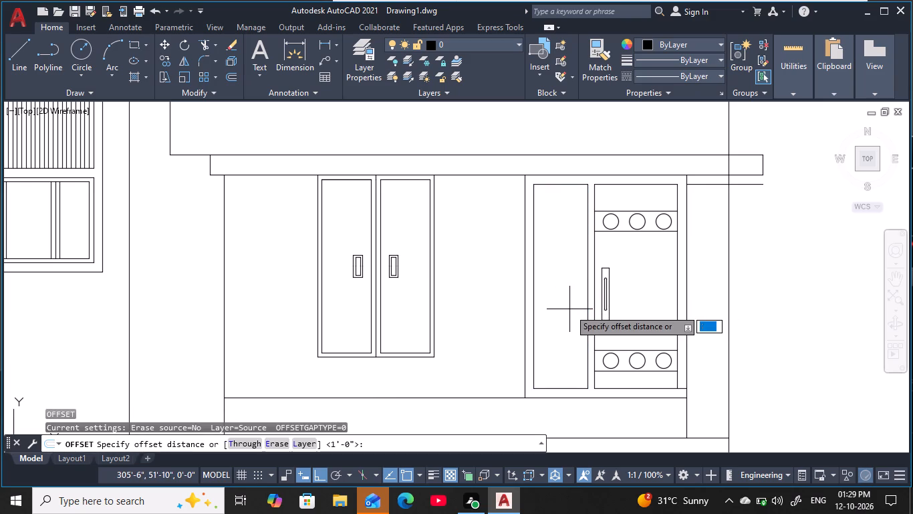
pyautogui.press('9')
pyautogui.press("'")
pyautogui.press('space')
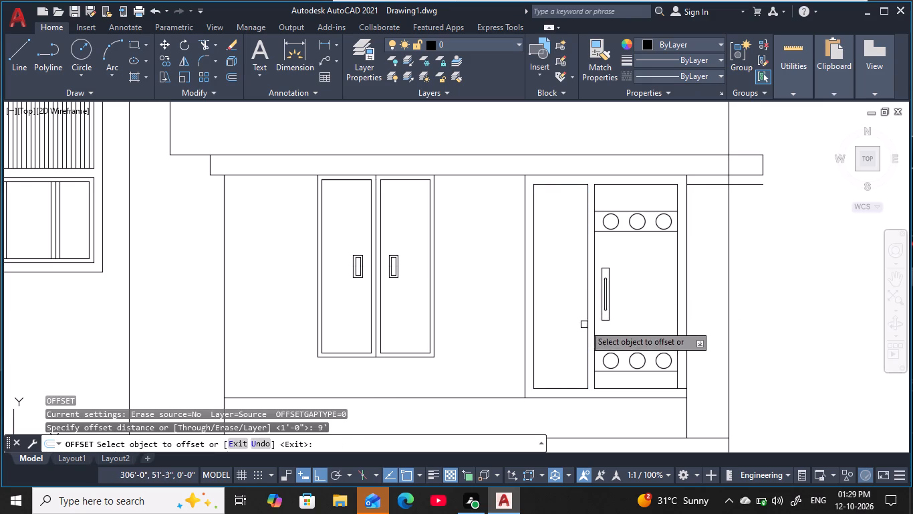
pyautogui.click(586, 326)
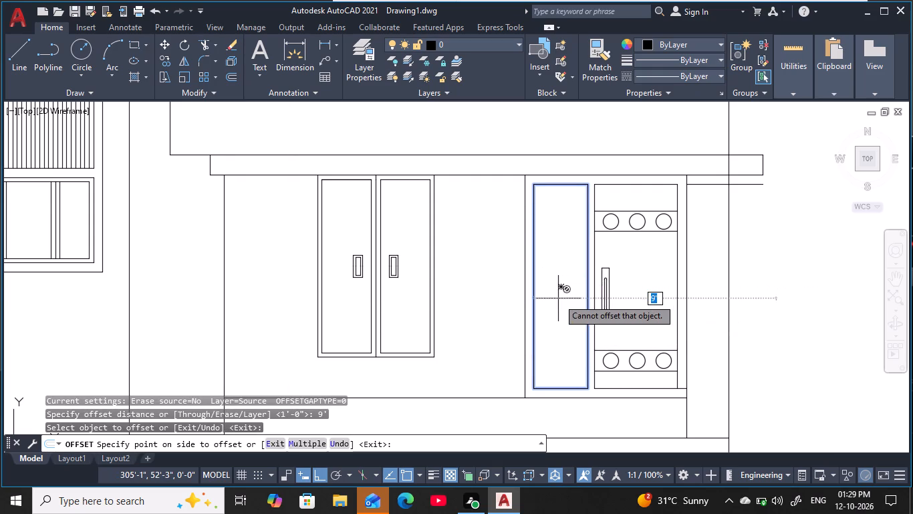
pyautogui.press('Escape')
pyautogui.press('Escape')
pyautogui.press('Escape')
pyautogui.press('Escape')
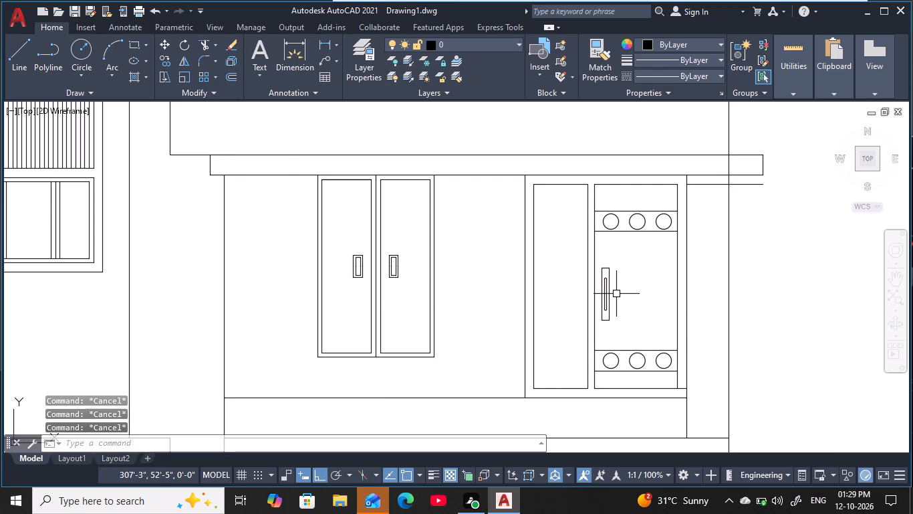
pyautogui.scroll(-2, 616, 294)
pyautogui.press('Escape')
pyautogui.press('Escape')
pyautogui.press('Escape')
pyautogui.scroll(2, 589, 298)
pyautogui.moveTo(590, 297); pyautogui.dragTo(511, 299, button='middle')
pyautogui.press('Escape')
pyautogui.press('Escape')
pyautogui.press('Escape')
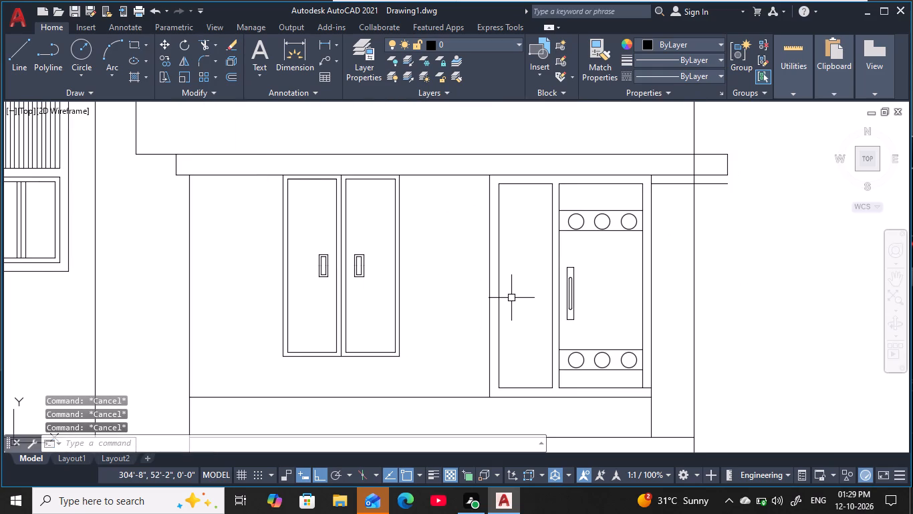
# Offset the joined side-panel outline 9" inward to form a narrow vertical strip.
pyautogui.write('o')
pyautogui.press('space')
pyautogui.press('9')
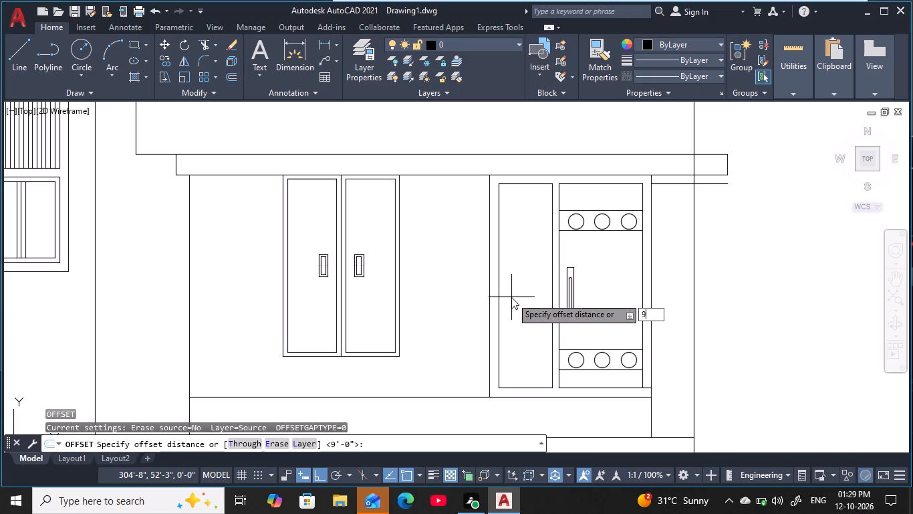
pyautogui.press('space')
pyautogui.click(552, 325)
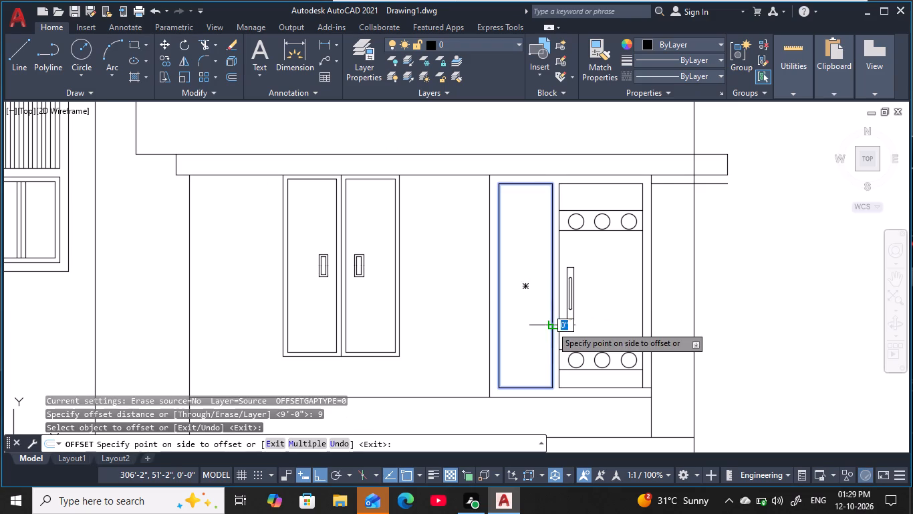
pyautogui.click(541, 315)
pyautogui.press('Escape')
pyautogui.press('Escape')
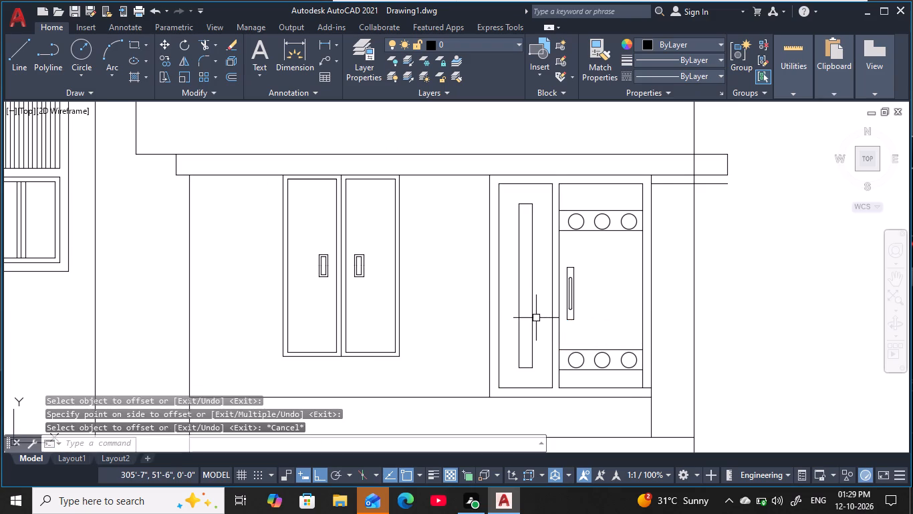
pyautogui.press('Escape')
pyautogui.scroll(1, 537, 311)
pyautogui.moveTo(537, 311); pyautogui.dragTo(545, 339, button='middle')
pyautogui.press('Escape')
pyautogui.scroll(-1, 546, 335)
pyautogui.press('Escape')
pyautogui.press('Escape')
pyautogui.press('Escape')
pyautogui.press('Escape')
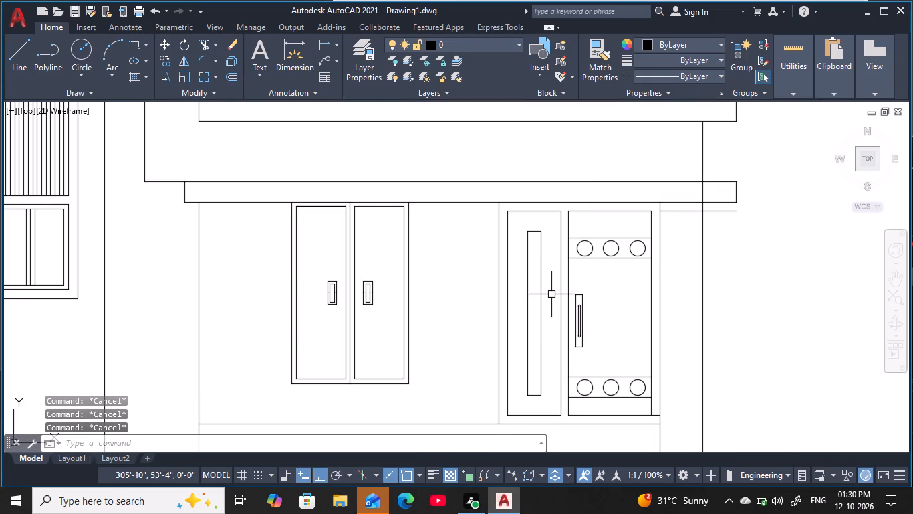
# Offset the narrow vertical strip in the door's side panel inward twice at 1" spacing to form nested outlines.
pyautogui.press('o')
pyautogui.press('space')
pyautogui.write('1')
pyautogui.press('space')
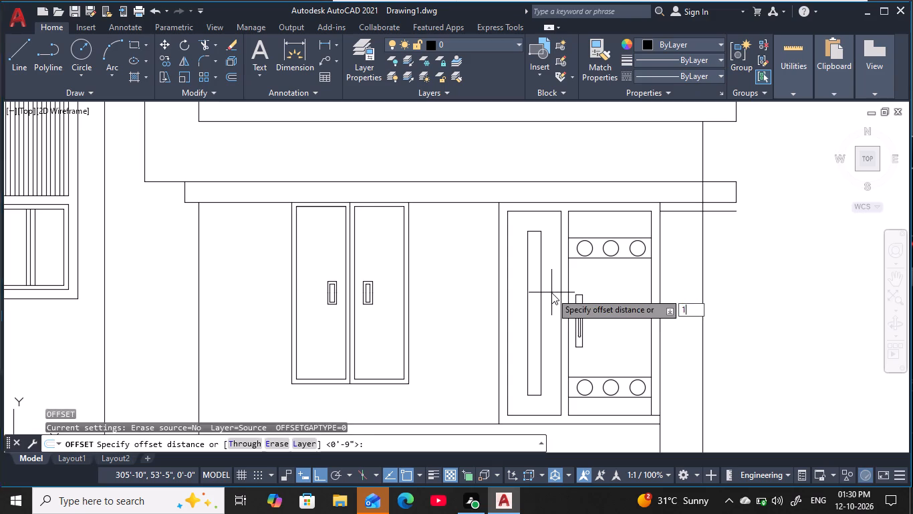
pyautogui.scroll(1, 539, 305)
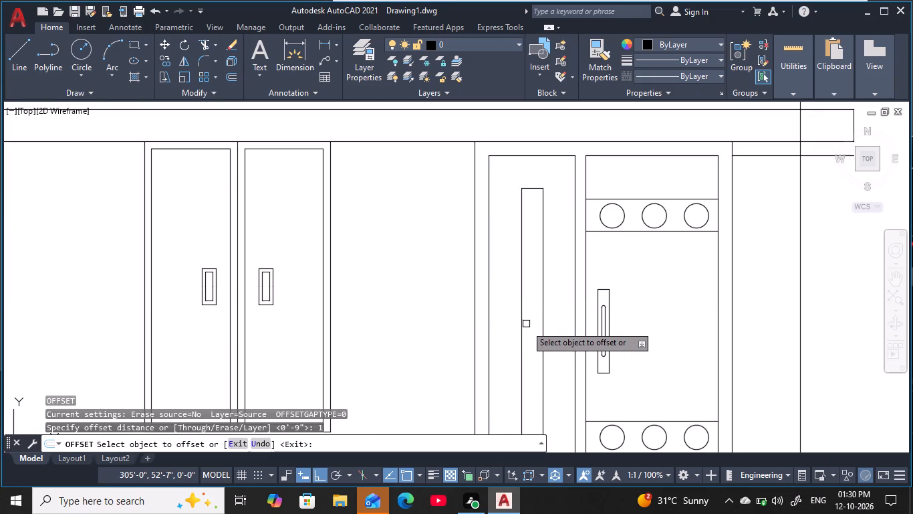
pyautogui.click(523, 331)
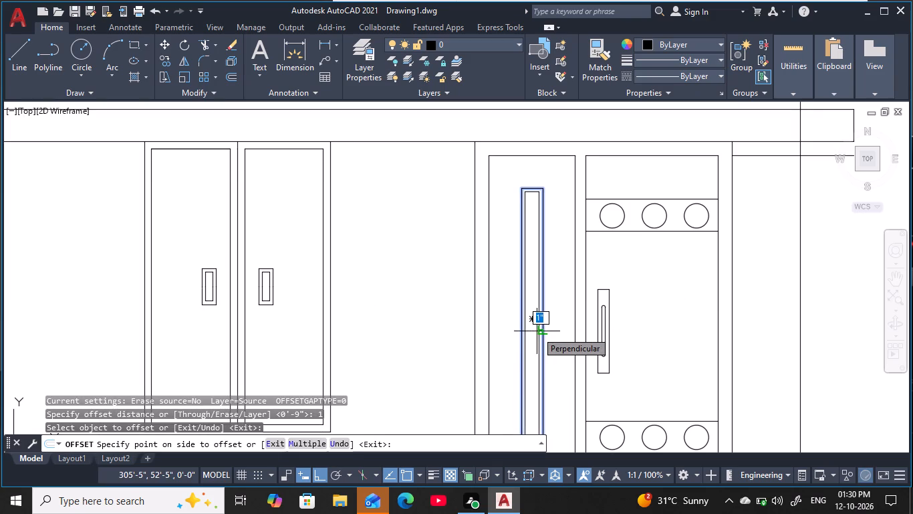
pyautogui.press('m')
pyautogui.press('space')
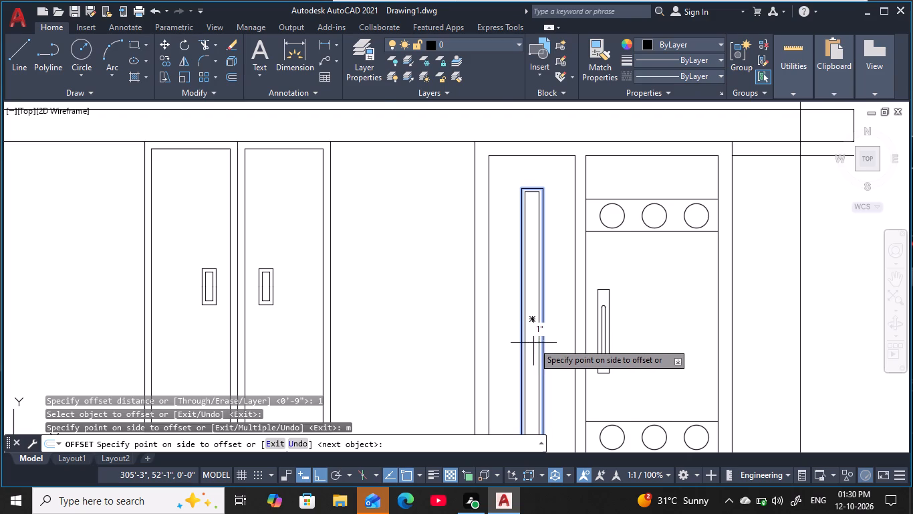
pyautogui.scroll(2, 533, 343)
pyautogui.click(533, 302)
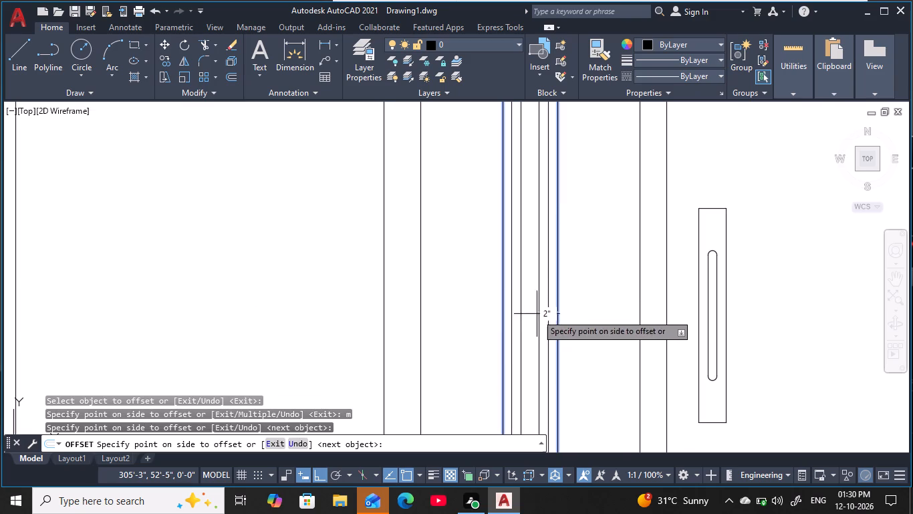
pyautogui.click(537, 315)
pyautogui.click(531, 309)
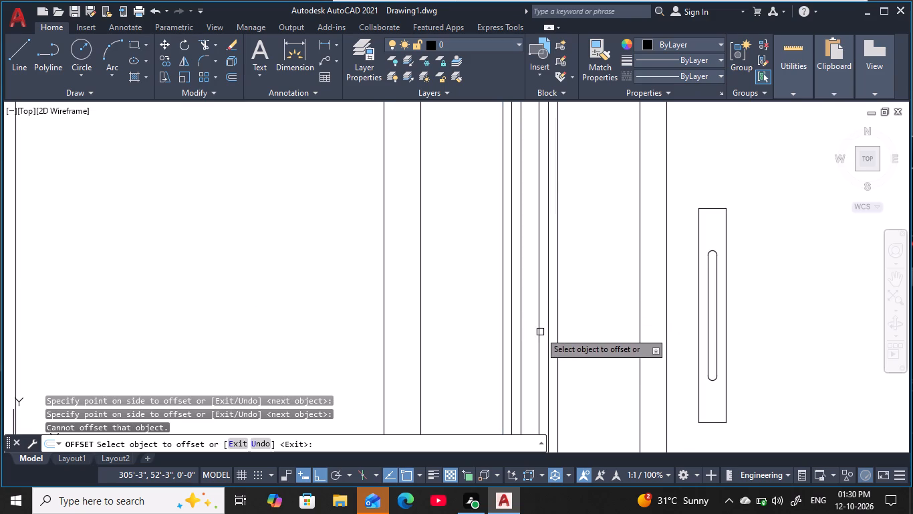
pyautogui.scroll(-2, 557, 333)
pyautogui.moveTo(553, 333); pyautogui.dragTo(536, 277, button='middle')
pyautogui.scroll(-1, 541, 280)
pyautogui.moveTo(541, 282); pyautogui.dragTo(536, 294, button='middle')
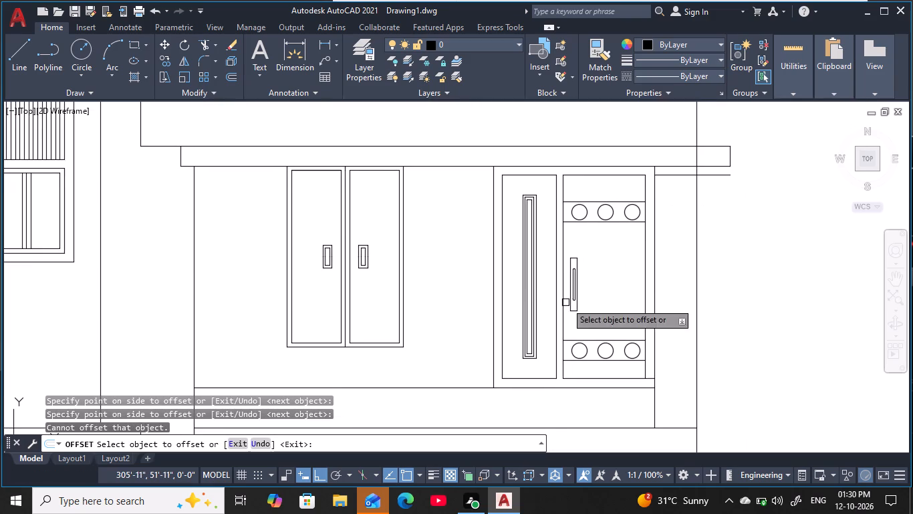
pyautogui.press('Escape')
pyautogui.press('Escape')
pyautogui.press('Escape')
# Offset the outer outline of the door's side panel 2" inward.
pyautogui.moveTo(591, 296); pyautogui.dragTo(579, 260, button='middle')
pyautogui.scroll(-1, 579, 260)
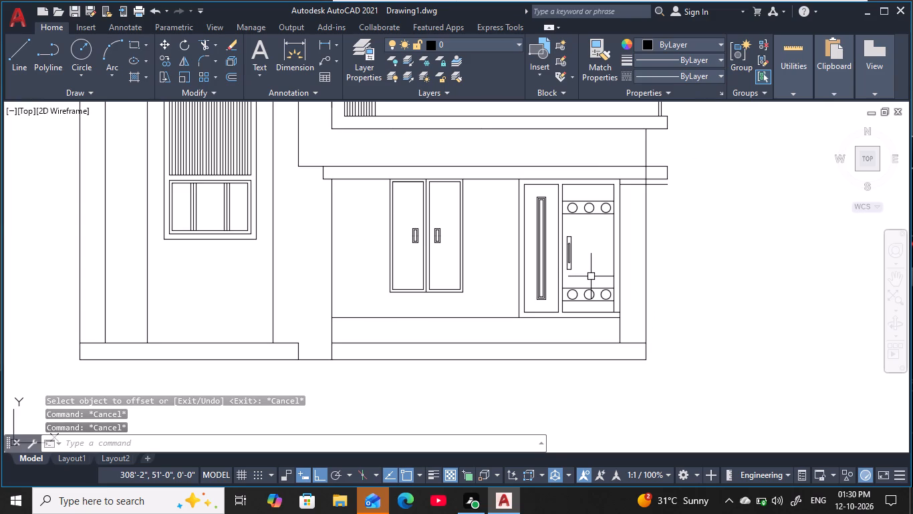
pyautogui.scroll(2, 585, 267)
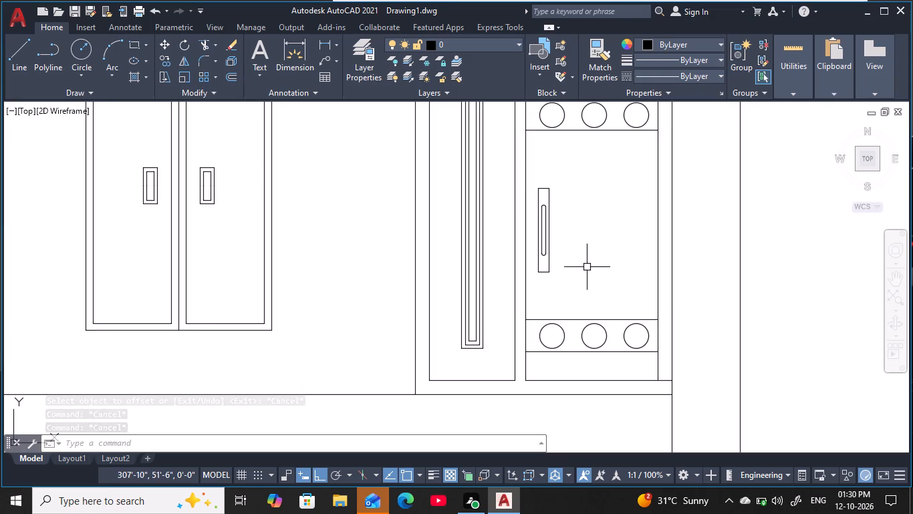
pyautogui.moveTo(587, 267); pyautogui.dragTo(671, 269, button='middle')
pyautogui.scroll(-2, 672, 272)
pyautogui.moveTo(672, 274); pyautogui.dragTo(630, 258, button='middle')
pyautogui.press('Escape')
pyautogui.press('Escape')
pyautogui.press('Escape')
pyautogui.press('Escape')
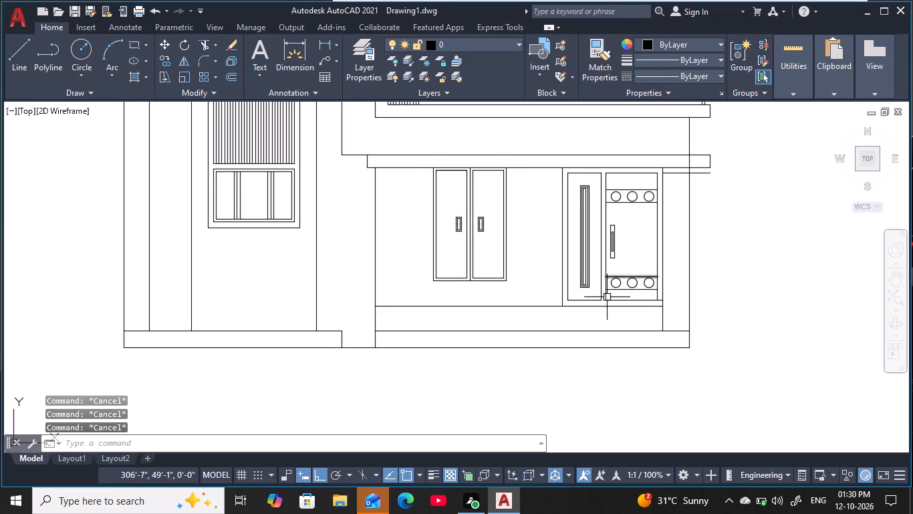
pyautogui.press('Escape')
pyautogui.press('Escape')
pyautogui.press('Escape')
pyautogui.write('o')
pyautogui.press('space')
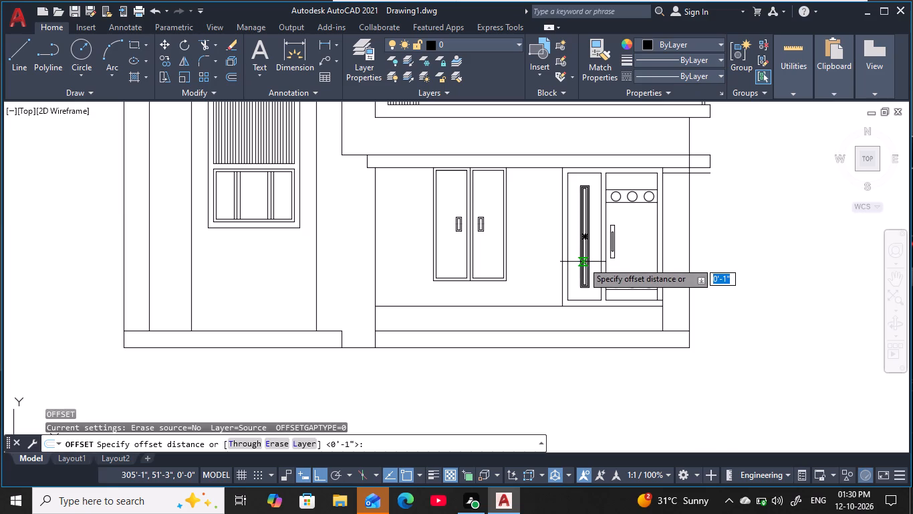
pyautogui.write('2')
pyautogui.press('space')
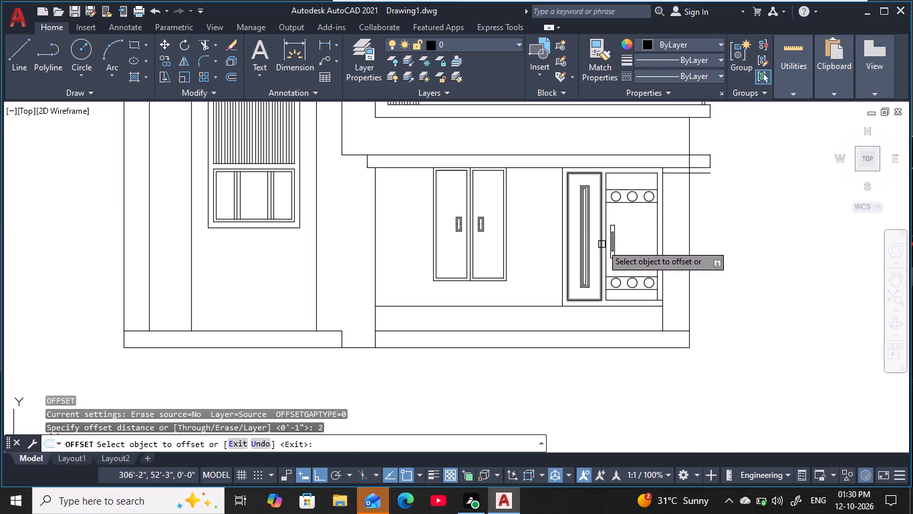
pyautogui.click(602, 244)
pyautogui.click(592, 252)
pyautogui.press('Escape')
pyautogui.press('Escape')
pyautogui.press('Escape')
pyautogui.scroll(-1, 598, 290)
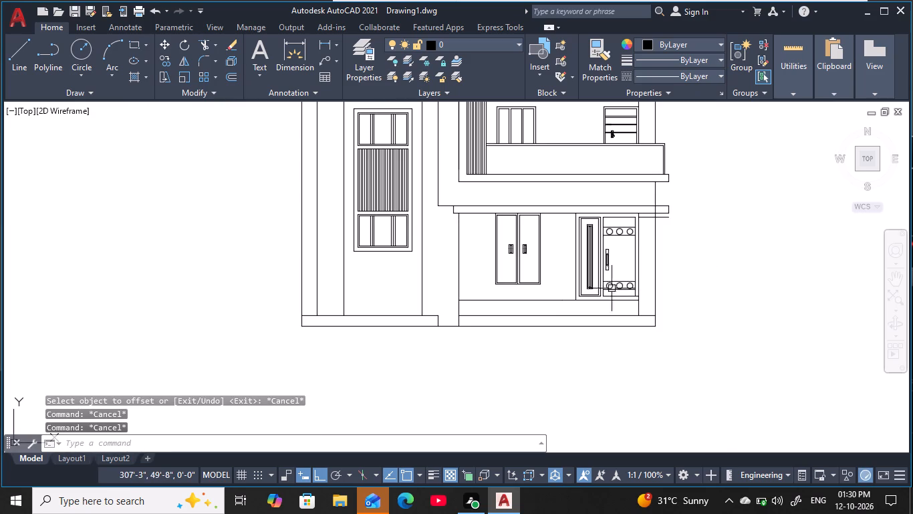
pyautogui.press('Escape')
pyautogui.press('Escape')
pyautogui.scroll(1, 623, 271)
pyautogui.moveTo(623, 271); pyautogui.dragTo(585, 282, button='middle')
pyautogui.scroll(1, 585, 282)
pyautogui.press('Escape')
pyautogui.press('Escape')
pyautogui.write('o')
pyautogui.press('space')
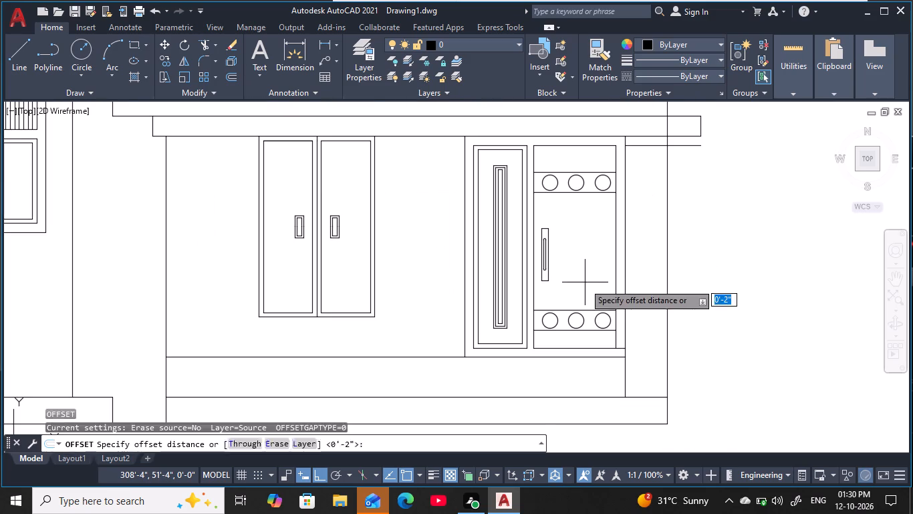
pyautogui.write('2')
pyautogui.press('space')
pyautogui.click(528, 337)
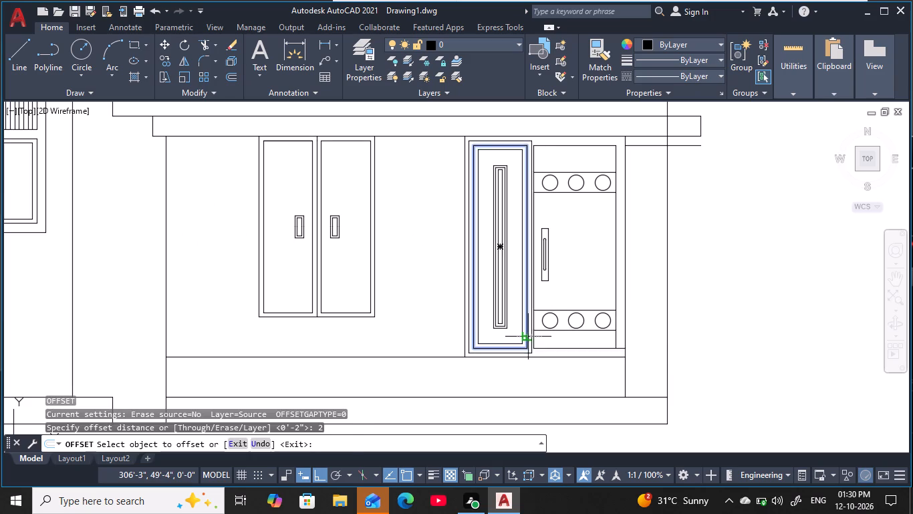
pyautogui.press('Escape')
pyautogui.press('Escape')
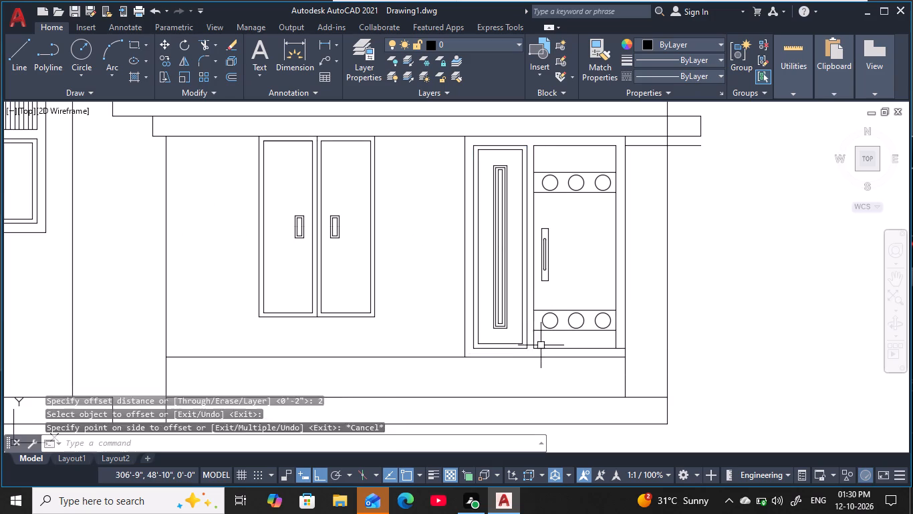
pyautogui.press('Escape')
# Draw a short horizontal line bridging the gap between the side panel and the door at their bottom corners.
pyautogui.scroll(-2, 559, 298)
pyautogui.moveTo(559, 305); pyautogui.dragTo(506, 298, button='middle')
pyautogui.scroll(2, 519, 292)
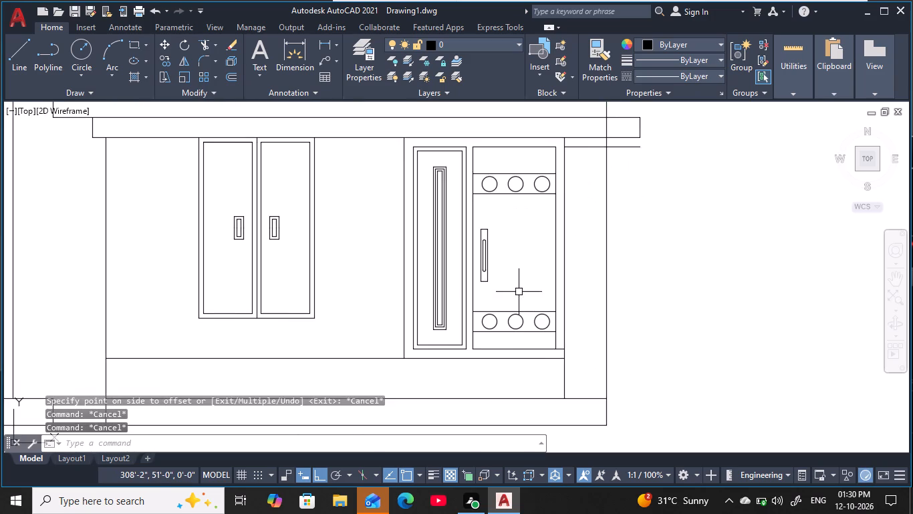
pyautogui.moveTo(519, 292); pyautogui.dragTo(608, 305, button='middle')
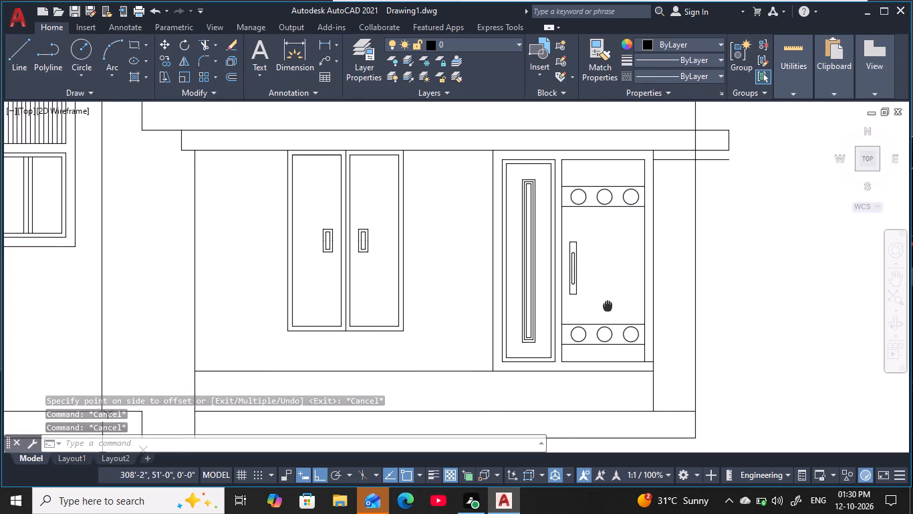
pyautogui.moveTo(608, 305); pyautogui.dragTo(608, 305, button='middle')
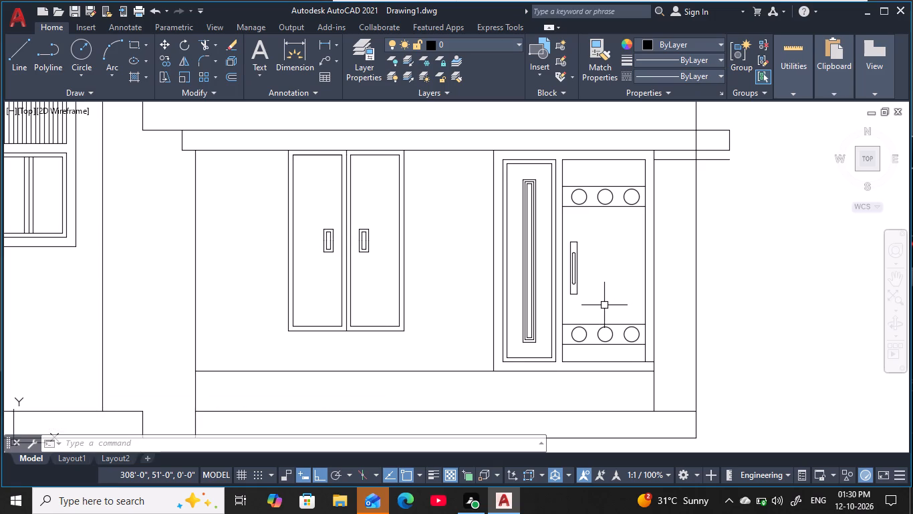
pyautogui.scroll(-1, 604, 305)
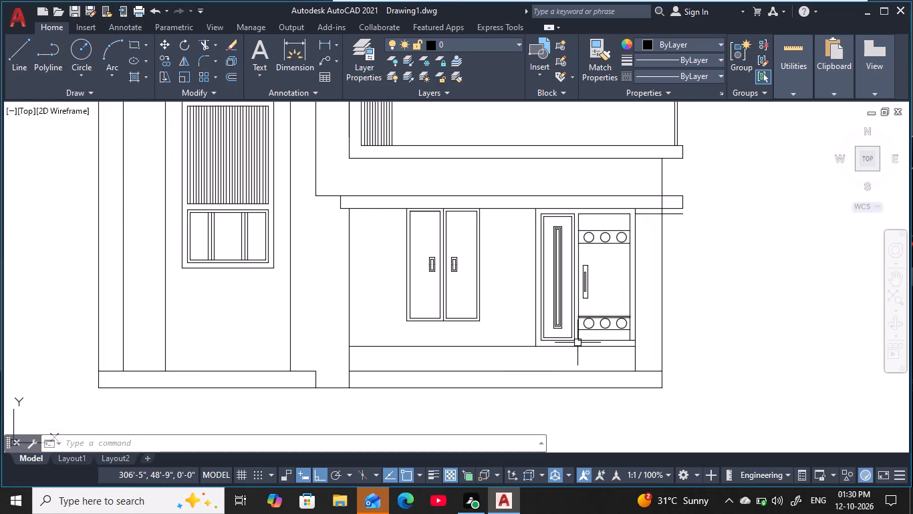
pyautogui.scroll(3, 577, 343)
pyautogui.press('Escape')
pyautogui.press('Escape')
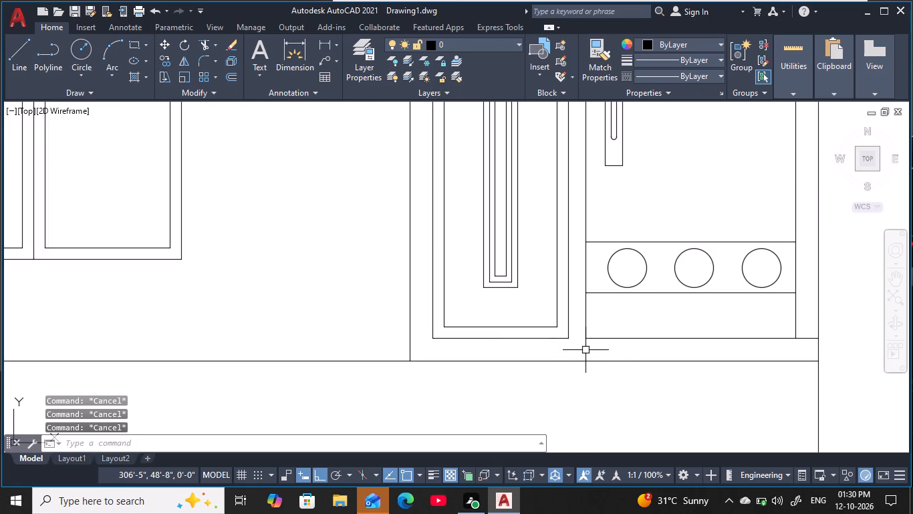
pyautogui.press('l')
pyautogui.press('space')
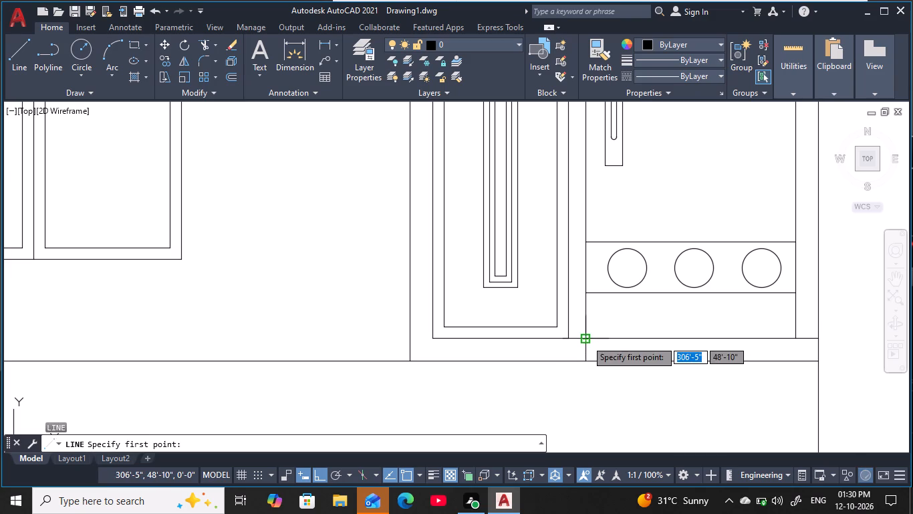
pyautogui.click(586, 340)
pyautogui.click(571, 341)
pyautogui.press('Escape')
pyautogui.press('Escape')
# Draw a 3" horizontal line bridging the gap between the side panel and the door at their top corners.
pyautogui.scroll(-1, 596, 292)
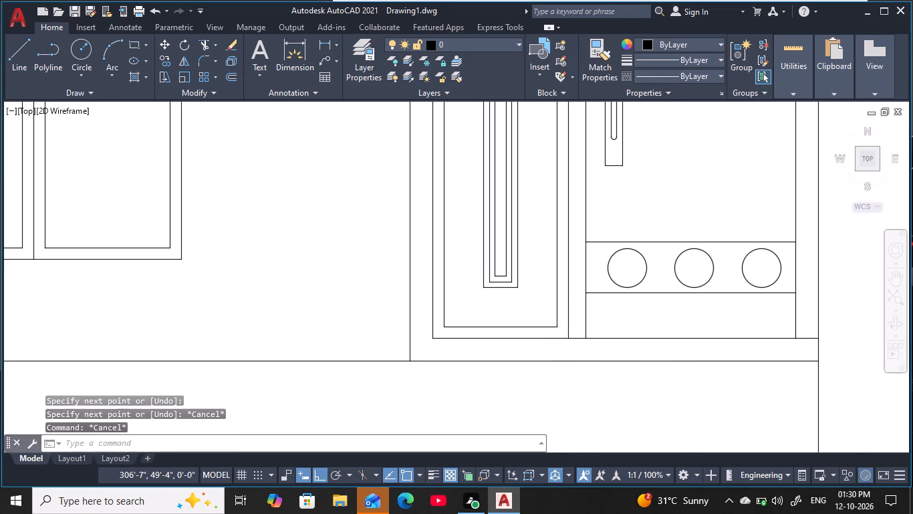
pyautogui.scroll(-1, 596, 292)
pyautogui.moveTo(596, 292); pyautogui.dragTo(588, 347, button='middle')
pyautogui.press('Escape')
pyautogui.press('Escape')
pyautogui.press('Escape')
pyautogui.press('Escape')
pyautogui.scroll(2, 572, 181)
pyautogui.press('Escape')
pyautogui.press('Escape')
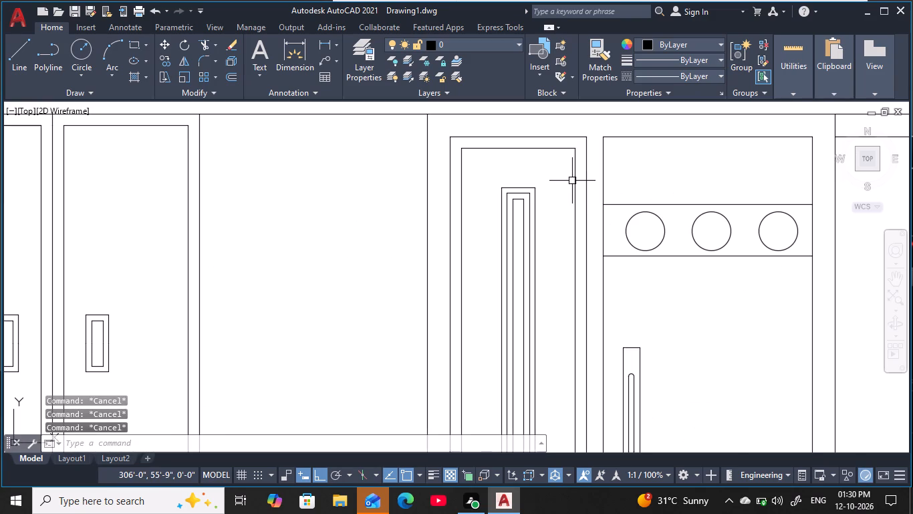
pyautogui.press('l')
pyautogui.press('space')
pyautogui.click(606, 141)
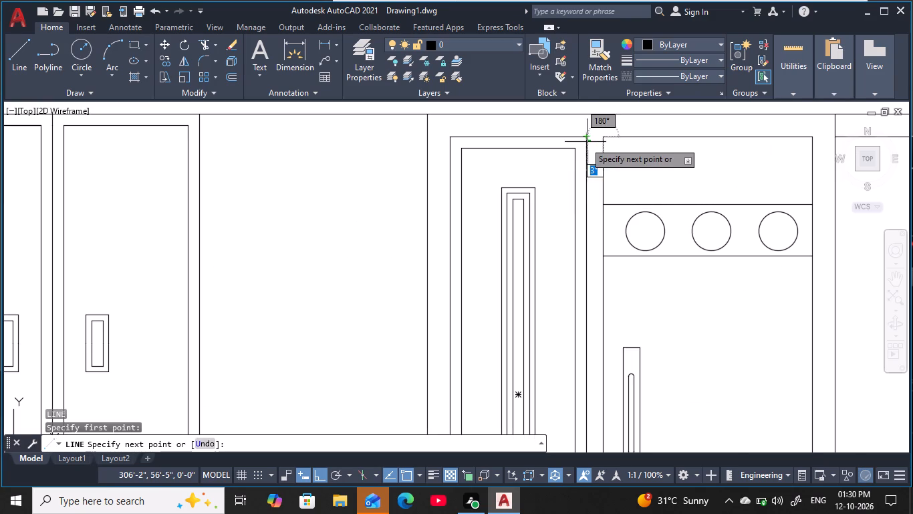
pyautogui.click(588, 137)
pyautogui.press('Escape')
pyautogui.press('Escape')
# Trim the stub of the door's bottom line that extends past the door edge to the outer frame.
pyautogui.scroll(-4, 628, 253)
pyautogui.press('Escape')
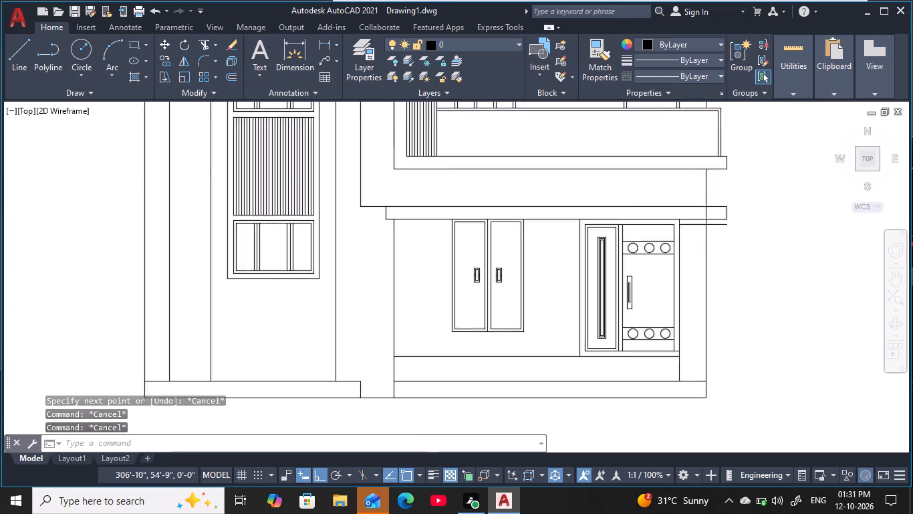
pyautogui.scroll(1, 648, 276)
pyautogui.moveTo(644, 273); pyautogui.dragTo(619, 256, button='middle')
pyautogui.scroll(1, 620, 256)
pyautogui.middleClick(620, 256)
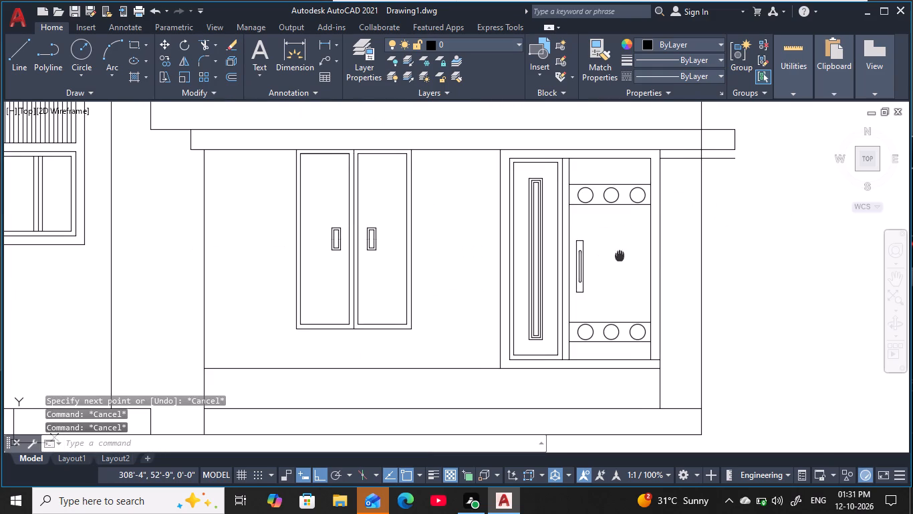
pyautogui.press('Escape')
pyautogui.press('Escape')
pyautogui.write('tr')
pyautogui.press('space')
pyautogui.scroll(2, 658, 360)
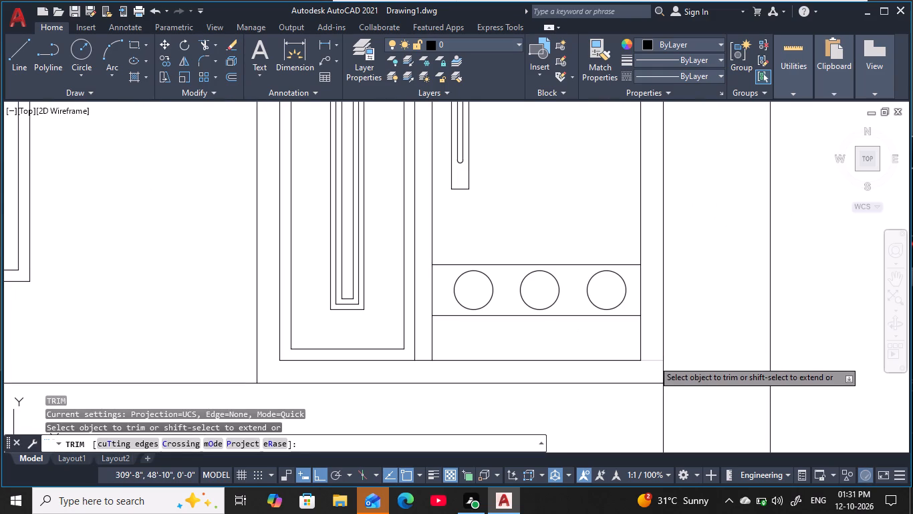
pyautogui.click(653, 360)
pyautogui.scroll(-3, 636, 364)
pyautogui.moveTo(635, 364); pyautogui.dragTo(647, 381, button='middle')
pyautogui.press('Escape')
pyautogui.press('Escape')
pyautogui.scroll(2, 660, 341)
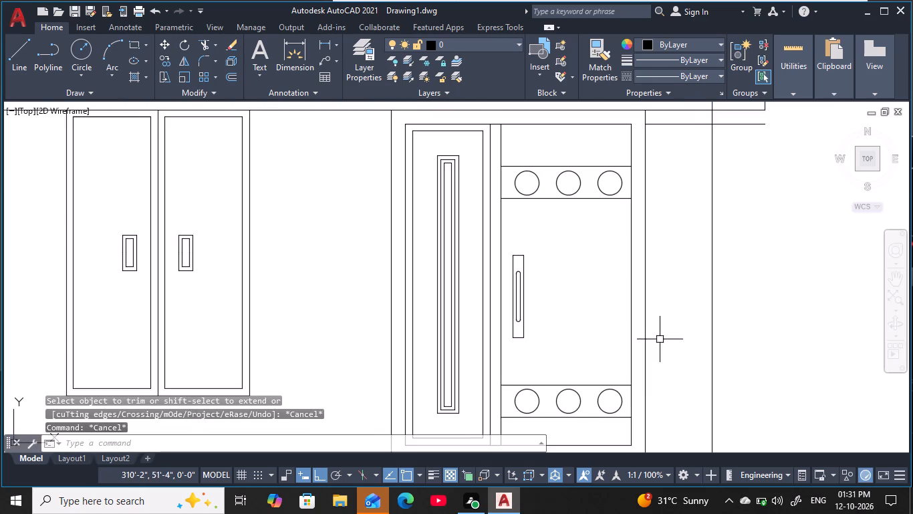
# Trim the outer wall line where it crosses the first-floor roof slab, in both the main band and the thin cap strip.
pyautogui.moveTo(660, 339); pyautogui.dragTo(780, 294, button='middle')
pyautogui.scroll(-3, 735, 307)
pyautogui.press('Escape')
pyautogui.press('Escape')
pyautogui.press('Escape')
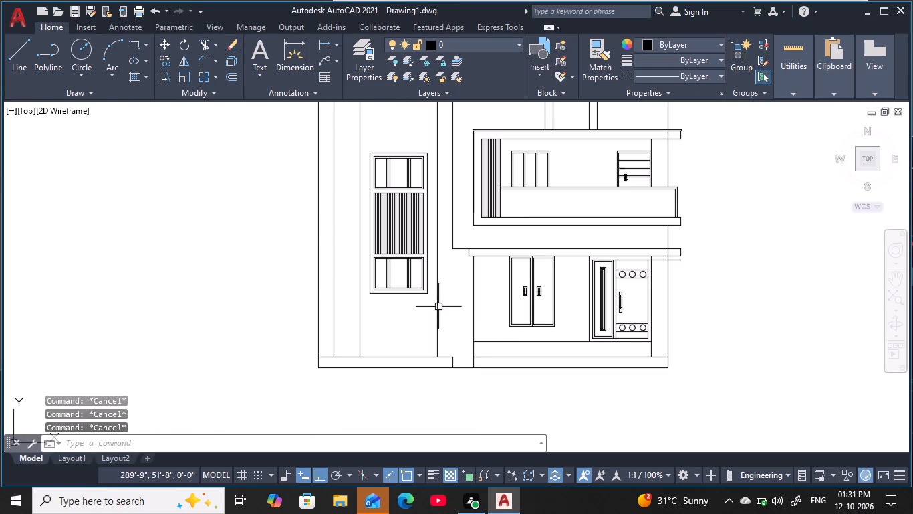
pyautogui.scroll(-1, 392, 286)
pyautogui.moveTo(371, 290); pyautogui.dragTo(377, 298, button='middle')
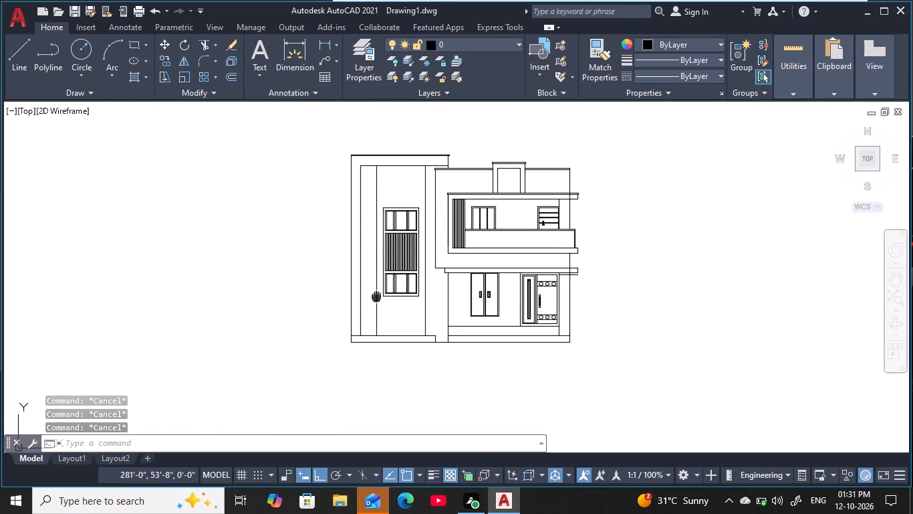
pyautogui.moveTo(377, 298); pyautogui.dragTo(422, 311, button='middle')
pyautogui.scroll(1, 457, 301)
pyautogui.moveTo(457, 301); pyautogui.dragTo(415, 323, button='middle')
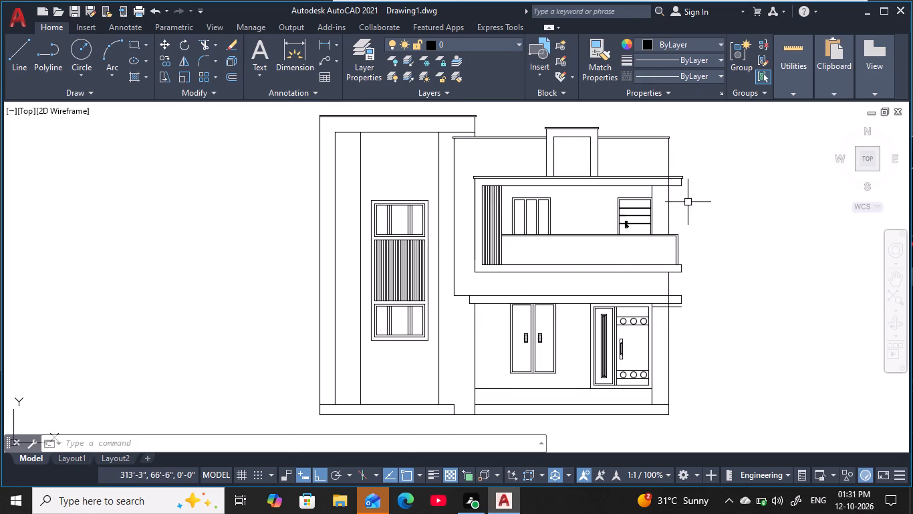
pyautogui.scroll(3, 690, 198)
pyautogui.moveTo(656, 187); pyautogui.dragTo(656, 268, button='middle')
pyautogui.scroll(1, 656, 268)
pyautogui.press('Escape')
pyautogui.press('Escape')
pyautogui.write('tr')
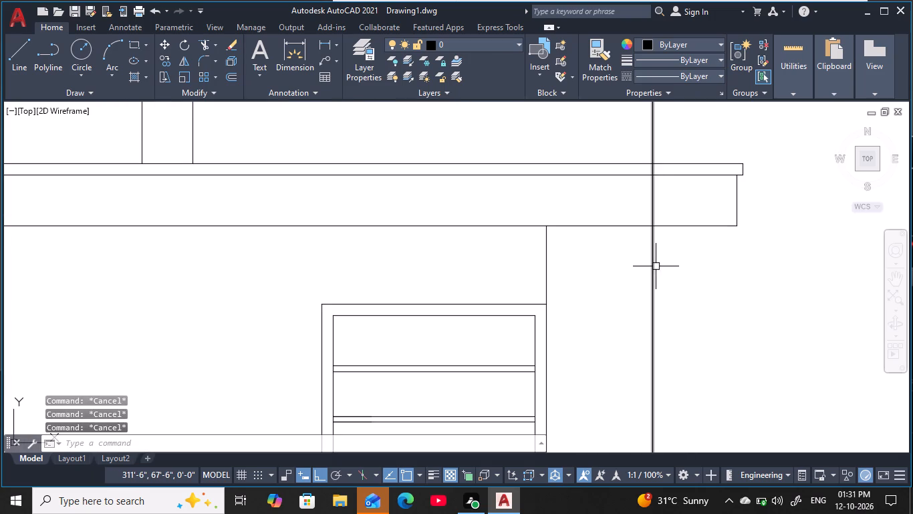
pyautogui.press('space')
pyautogui.moveTo(676, 191); pyautogui.dragTo(669, 193)
pyautogui.click(611, 207)
pyautogui.scroll(3, 647, 179)
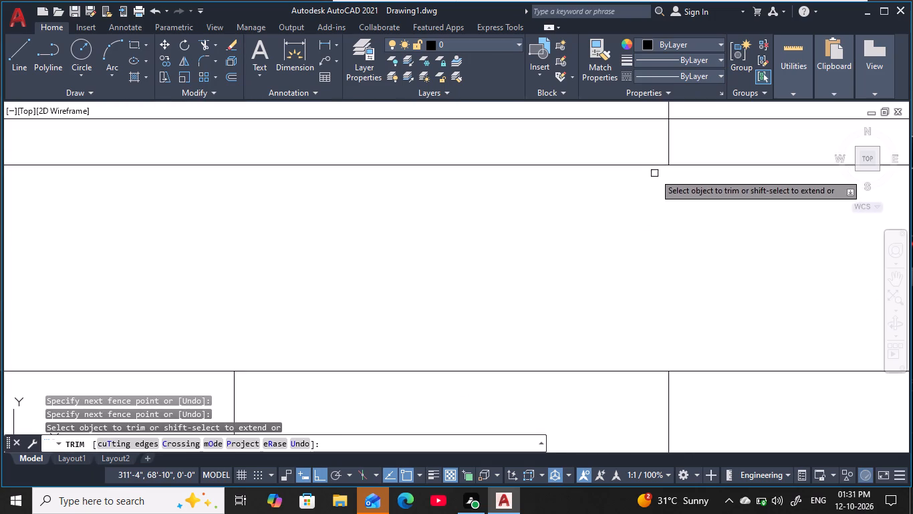
pyautogui.click(693, 141)
pyautogui.click(644, 149)
# Trim the outer wall line where it crosses the slab above the ground-floor door.
pyautogui.scroll(-6, 710, 281)
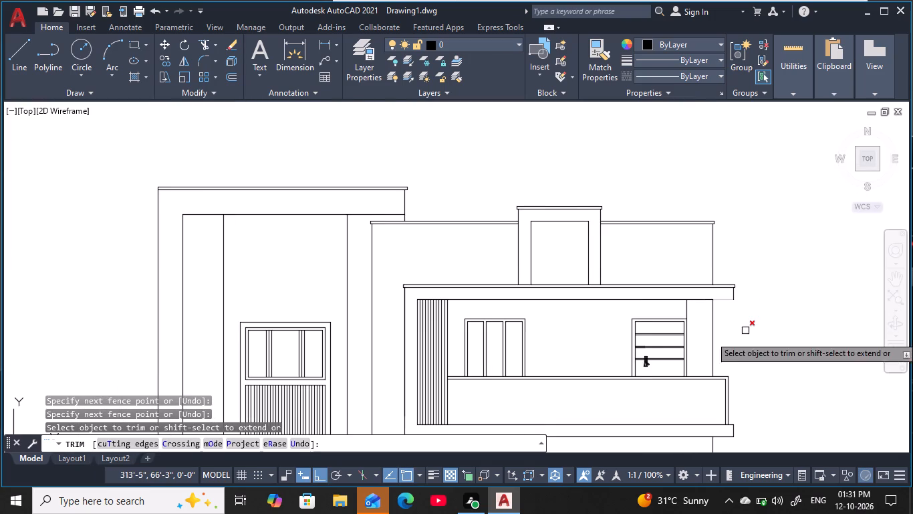
pyautogui.moveTo(764, 361); pyautogui.dragTo(706, 260, button='middle')
pyautogui.scroll(1, 662, 293)
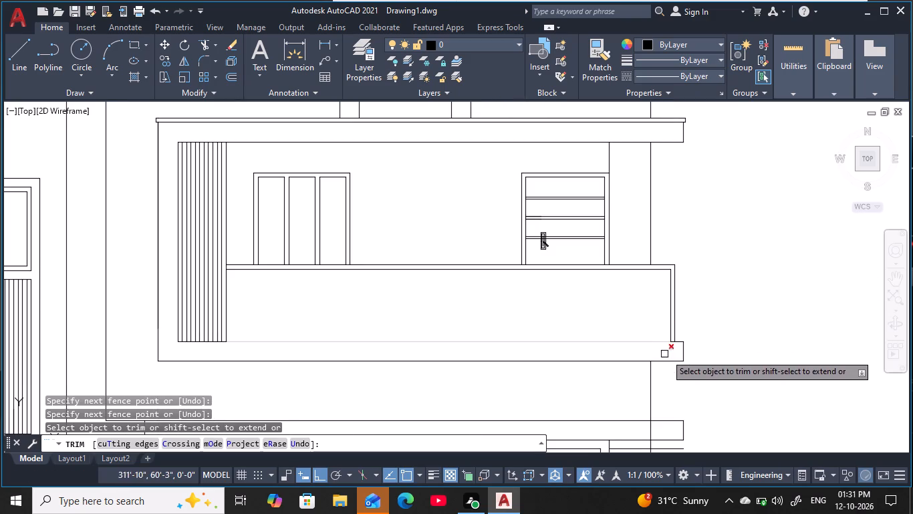
pyautogui.moveTo(686, 385); pyautogui.dragTo(680, 237, button='middle')
pyautogui.scroll(2, 646, 288)
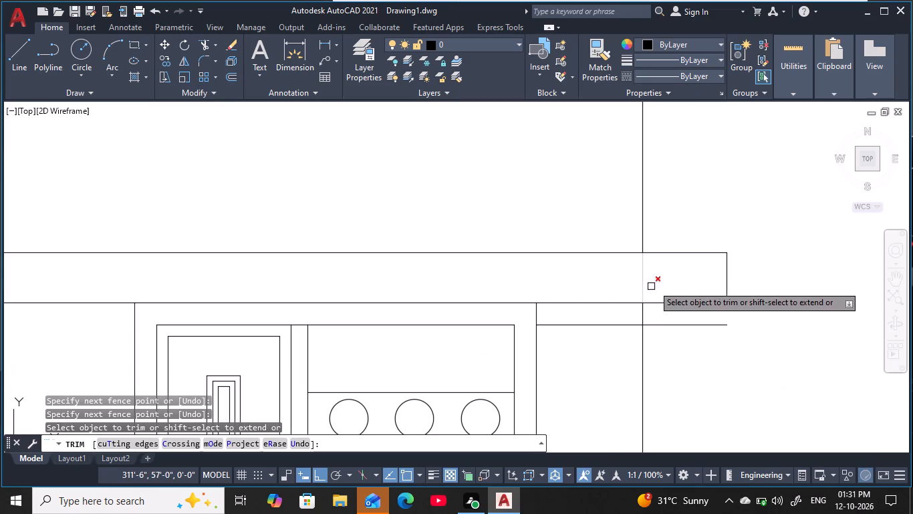
pyautogui.click(662, 282)
pyautogui.click(611, 294)
# Trim away both segments of the stray horizontal line beneath the slab, between the door frame and the slab's outer end.
pyautogui.click(618, 327)
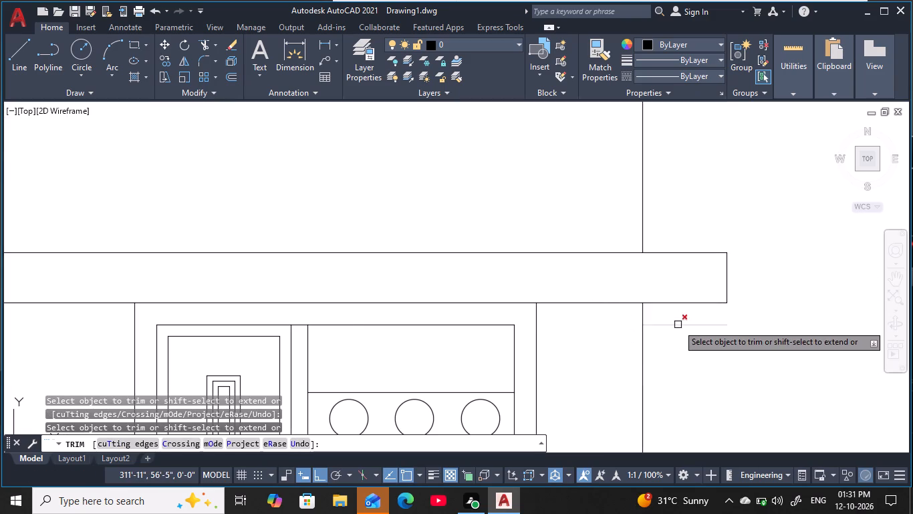
pyautogui.click(678, 324)
# Look over the whole elevation, including the slab ends and the raised frame on the roof parapet.
pyautogui.scroll(-1, 684, 337)
pyautogui.scroll(-3, 634, 366)
pyautogui.moveTo(632, 365); pyautogui.dragTo(618, 309, button='middle')
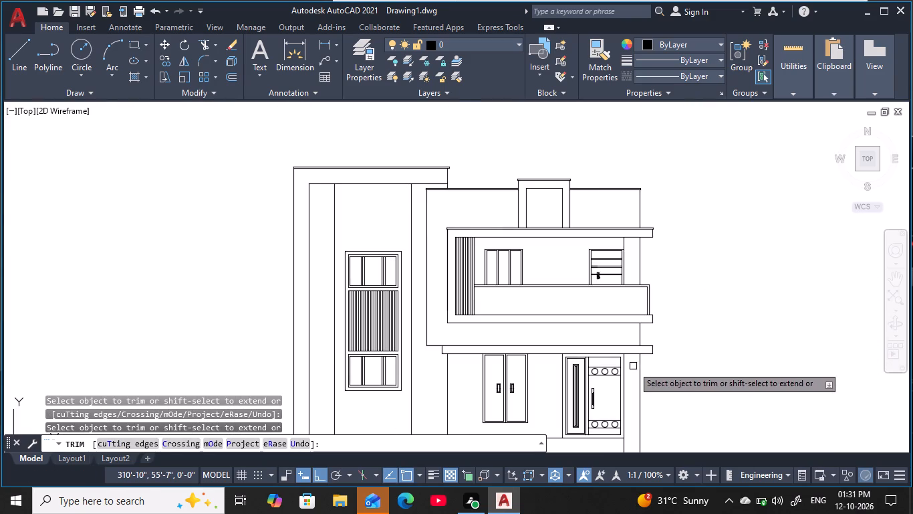
pyautogui.moveTo(618, 309); pyautogui.dragTo(623, 161, button='middle')
pyautogui.moveTo(646, 201); pyautogui.dragTo(666, 329, button='middle')
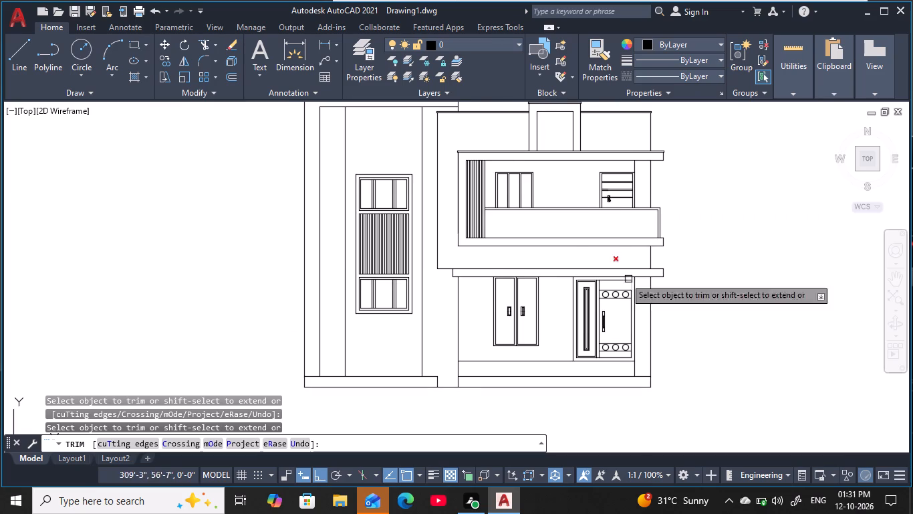
pyautogui.moveTo(571, 221); pyautogui.dragTo(590, 266, button='middle')
pyautogui.moveTo(589, 227); pyautogui.dragTo(590, 238, button='middle')
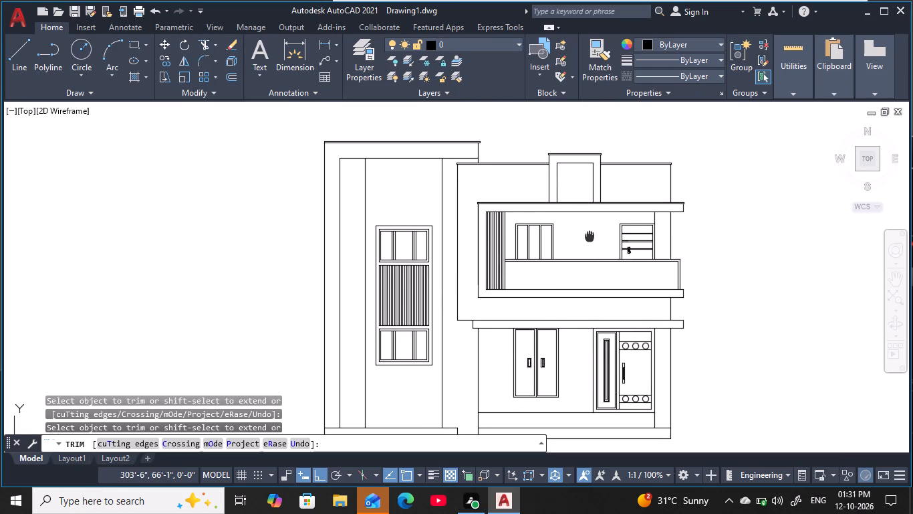
pyautogui.moveTo(590, 238); pyautogui.dragTo(588, 276, button='middle')
pyautogui.scroll(3, 660, 223)
pyautogui.moveTo(652, 222); pyautogui.dragTo(738, 233, button='middle')
pyautogui.scroll(-2, 578, 237)
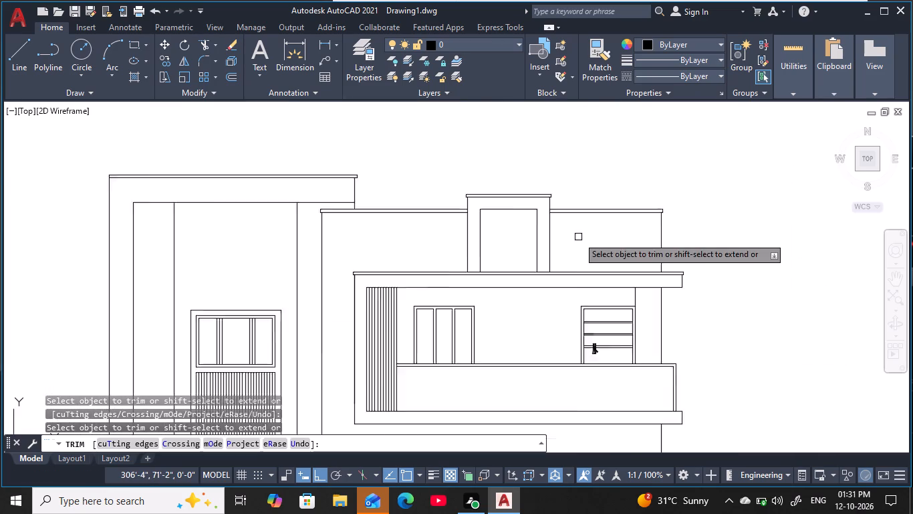
pyautogui.scroll(-1, 578, 237)
pyautogui.moveTo(579, 236); pyautogui.dragTo(624, 213, button='middle')
pyautogui.scroll(2, 592, 216)
pyautogui.moveTo(573, 217); pyautogui.dragTo(561, 234, button='middle')
pyautogui.press('Escape')
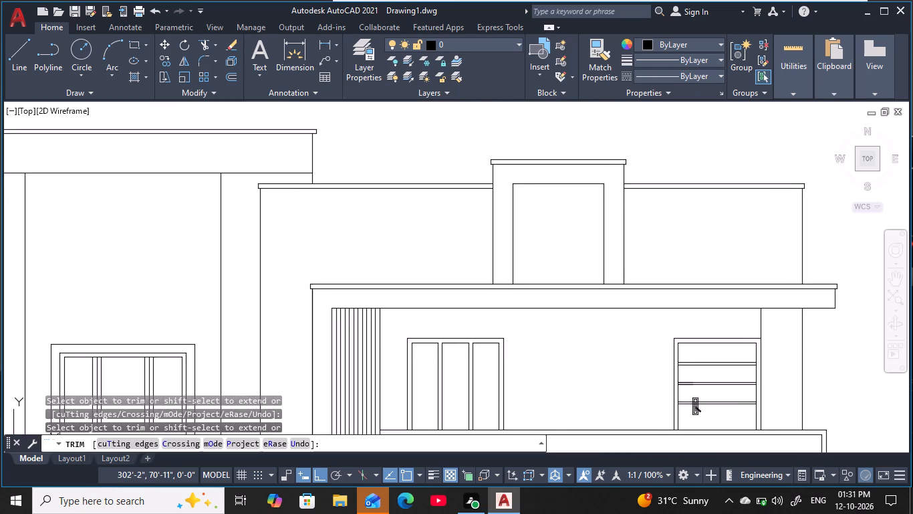
pyautogui.press('Escape')
pyautogui.press('Escape')
pyautogui.press('Escape')
pyautogui.press('Escape')
pyautogui.press('Escape')
pyautogui.press('Escape')
pyautogui.press('Escape')
pyautogui.press('Escape')
pyautogui.press('Escape')
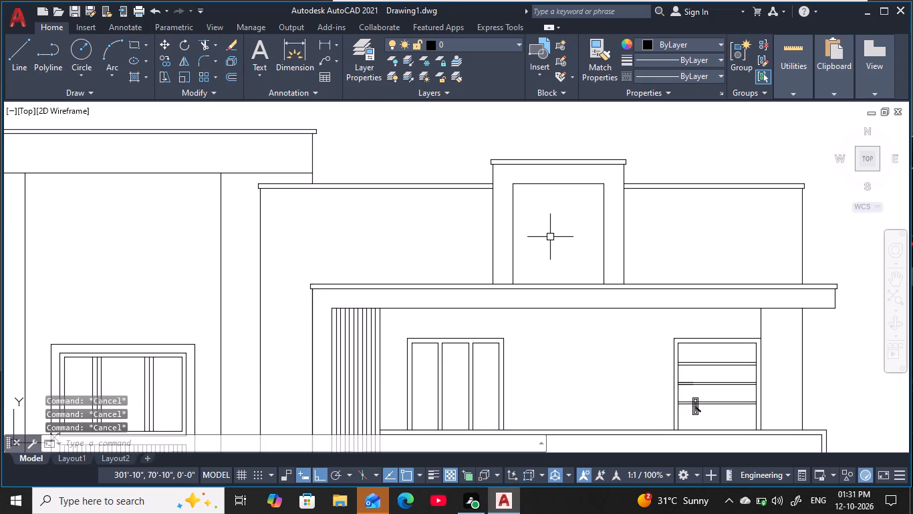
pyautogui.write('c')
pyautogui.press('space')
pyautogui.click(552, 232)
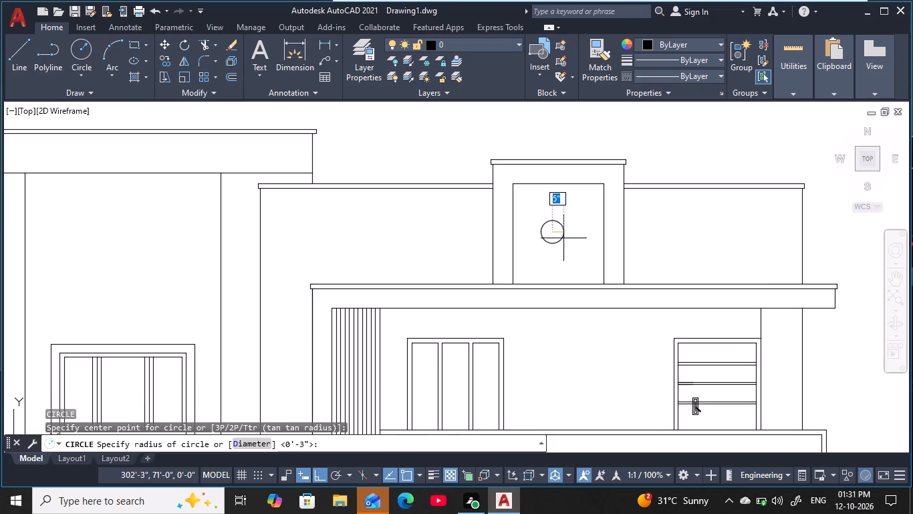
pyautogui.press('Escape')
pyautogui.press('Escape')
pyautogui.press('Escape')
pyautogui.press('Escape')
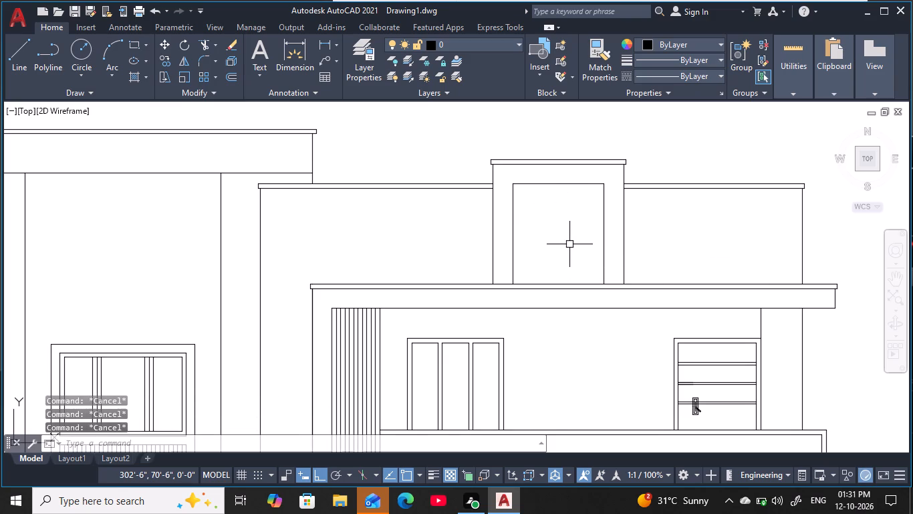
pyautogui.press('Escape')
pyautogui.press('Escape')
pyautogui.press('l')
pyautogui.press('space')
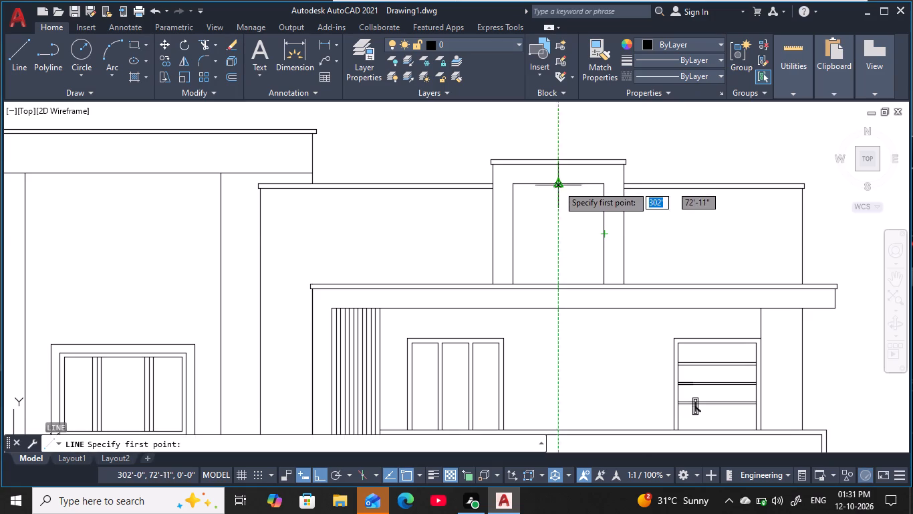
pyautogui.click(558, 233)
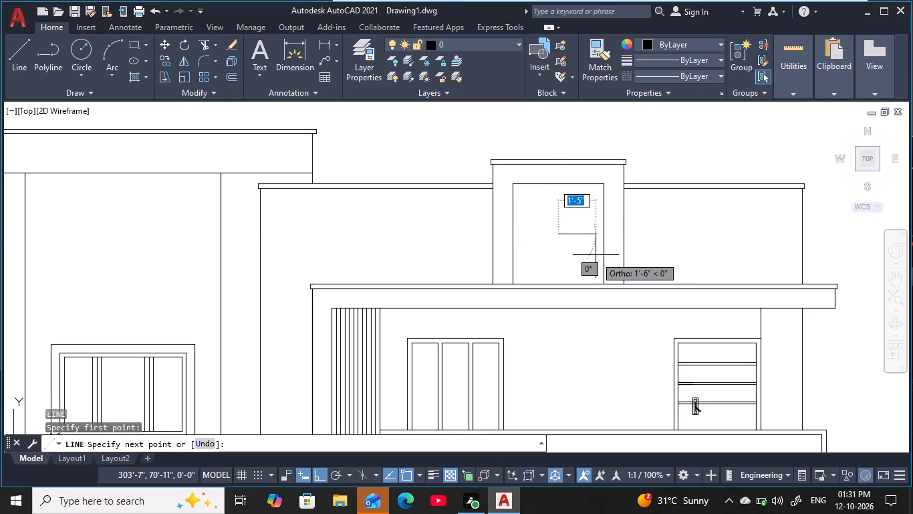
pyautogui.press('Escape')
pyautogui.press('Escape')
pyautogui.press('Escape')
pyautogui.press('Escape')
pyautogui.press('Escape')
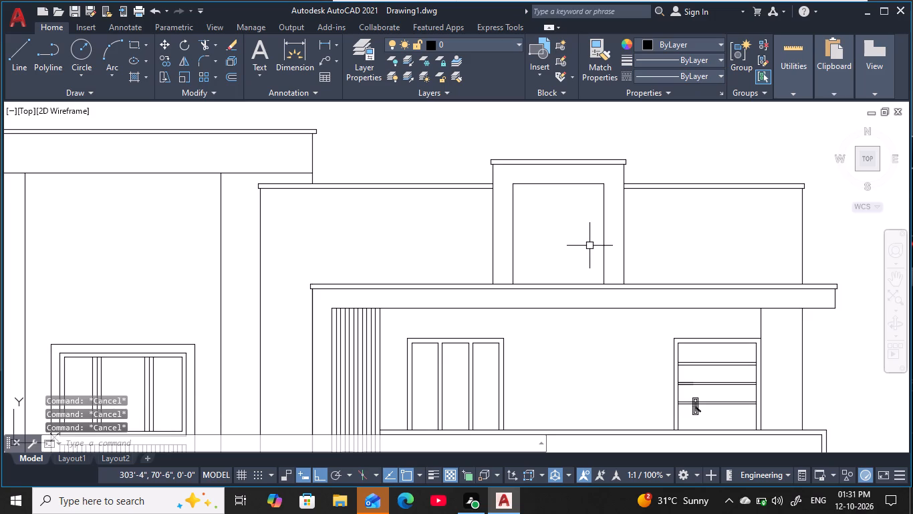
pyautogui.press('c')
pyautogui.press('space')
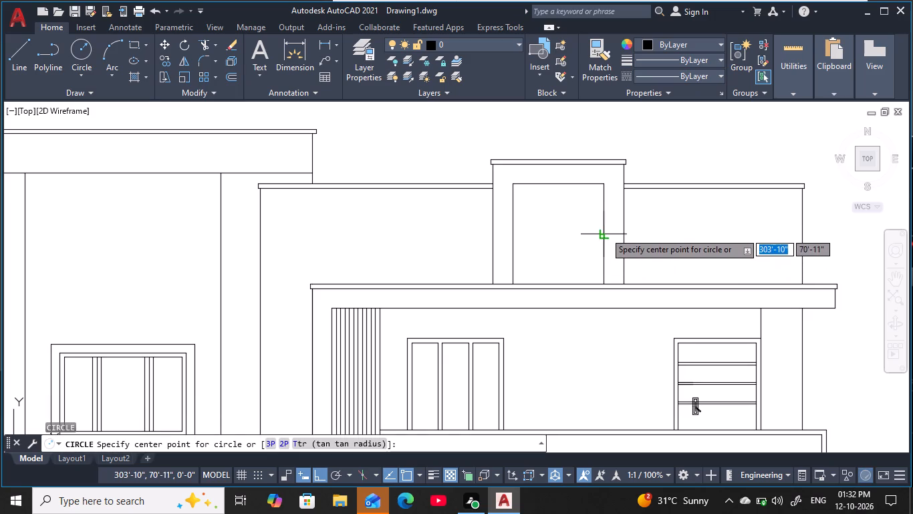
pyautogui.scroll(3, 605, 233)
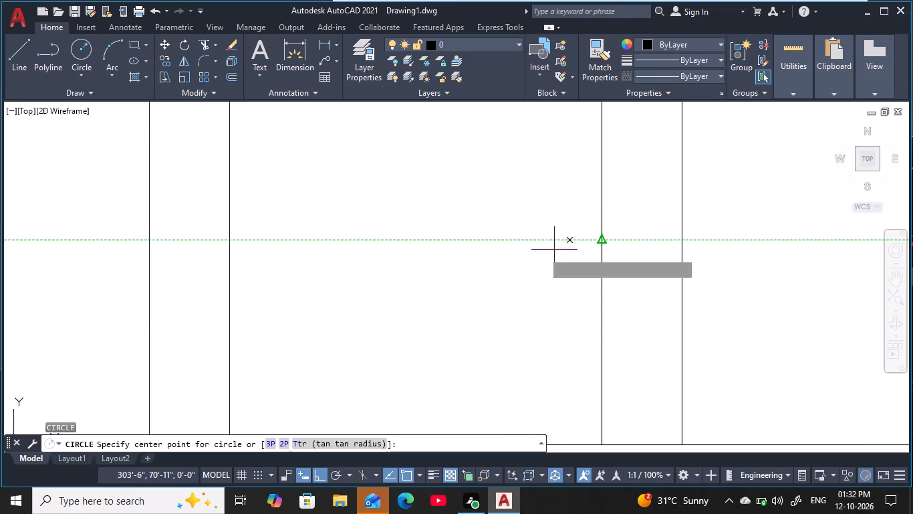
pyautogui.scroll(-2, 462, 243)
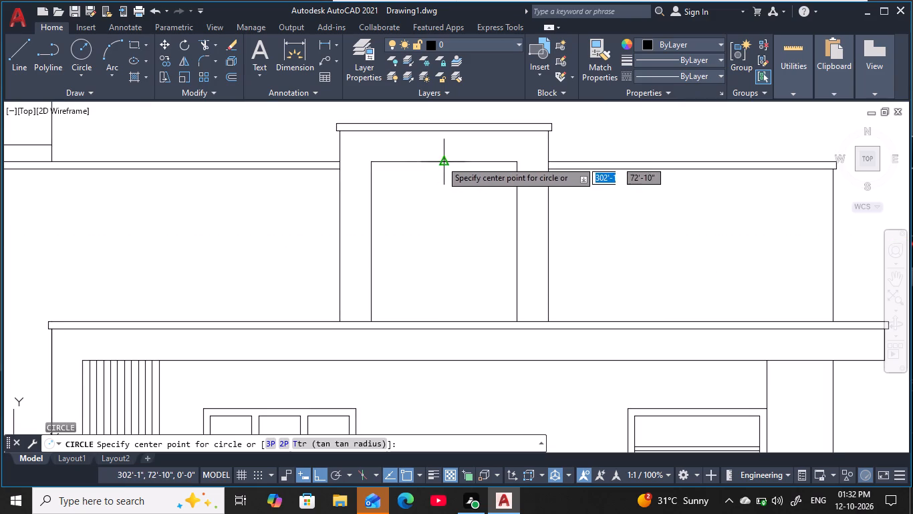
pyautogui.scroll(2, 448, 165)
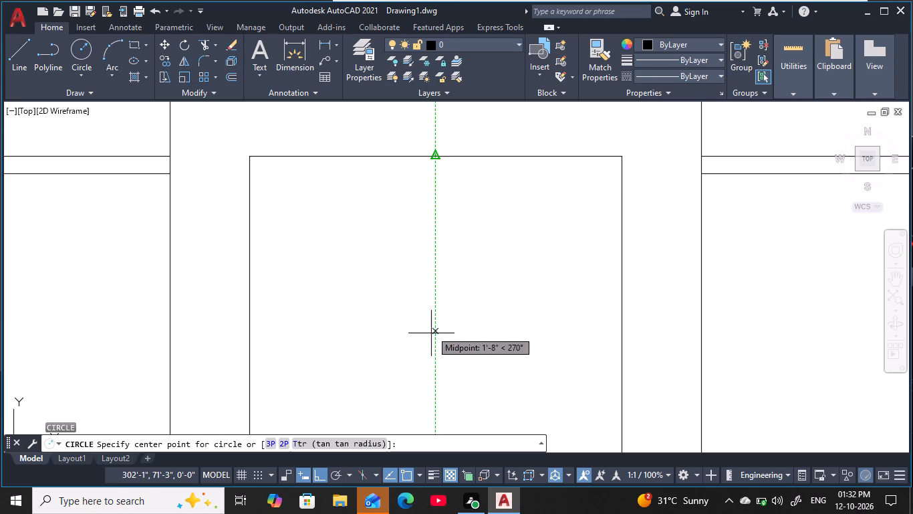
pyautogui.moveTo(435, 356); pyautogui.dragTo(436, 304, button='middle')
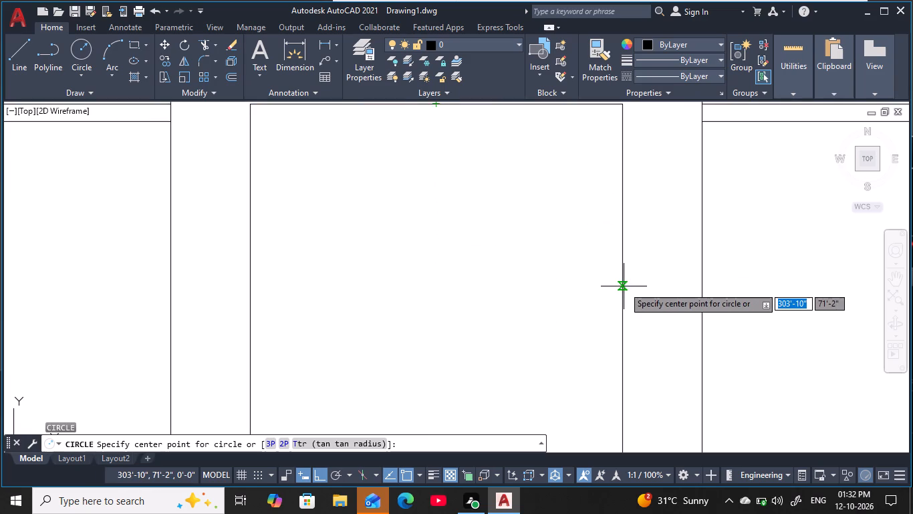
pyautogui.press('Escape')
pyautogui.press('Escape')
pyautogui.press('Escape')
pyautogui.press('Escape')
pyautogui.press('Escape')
# Draw a horizontal construction line across the raised roof frame's inner opening, between the midpoints of its two vertical sides.
pyautogui.press('l')
pyautogui.press('space')
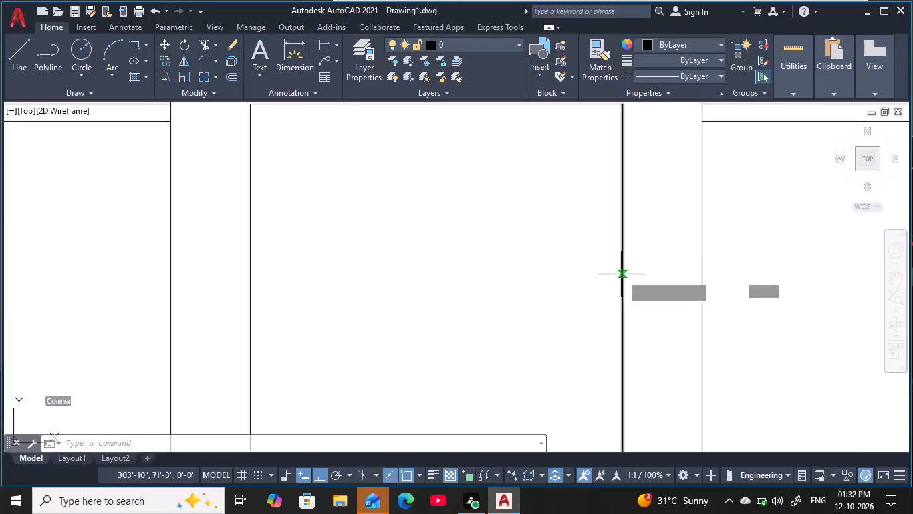
pyautogui.click(626, 310)
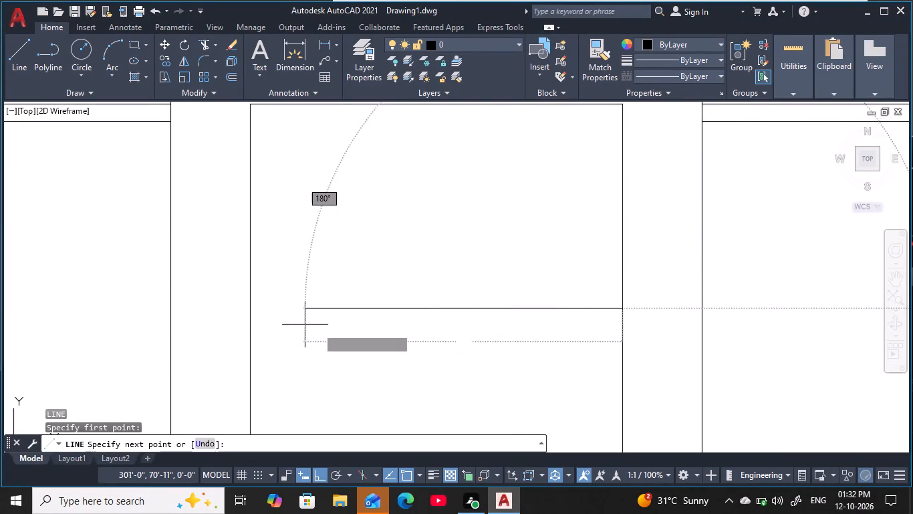
pyautogui.click(252, 305)
pyautogui.press('Escape')
pyautogui.press('Escape')
pyautogui.press('Escape')
pyautogui.press('Escape')
pyautogui.press('Escape')
pyautogui.scroll(-1, 437, 207)
pyautogui.moveTo(437, 207); pyautogui.dragTo(436, 211, button='middle')
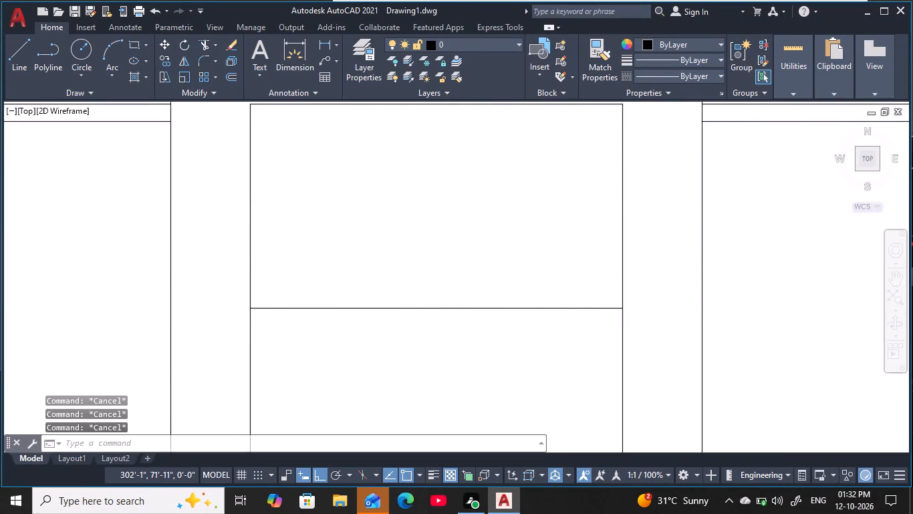
pyautogui.moveTo(436, 211); pyautogui.dragTo(434, 228, button='middle')
pyautogui.press('Escape')
pyautogui.press('Escape')
pyautogui.press('Escape')
pyautogui.press('Escape')
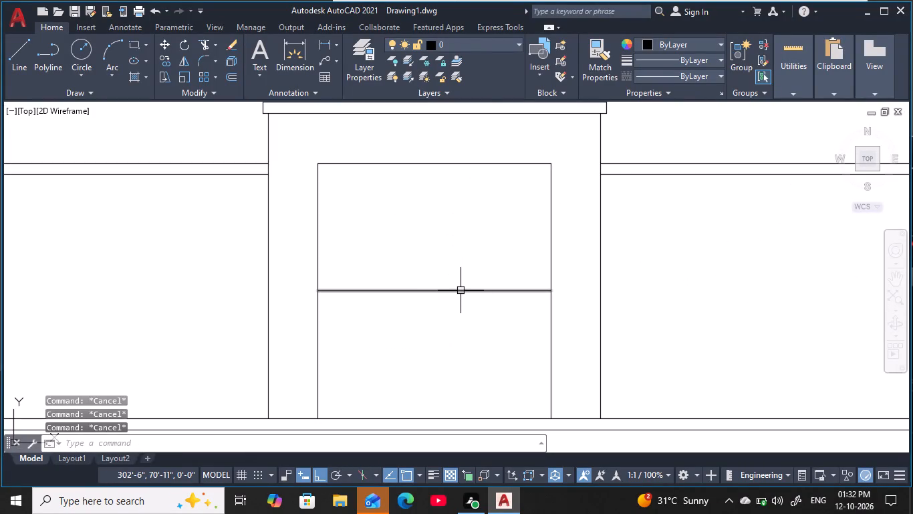
# Draw a circle of about 1'-2" radius centred on the midpoint of the construction line in the raised roof frame.
pyautogui.write('c')
pyautogui.press('space')
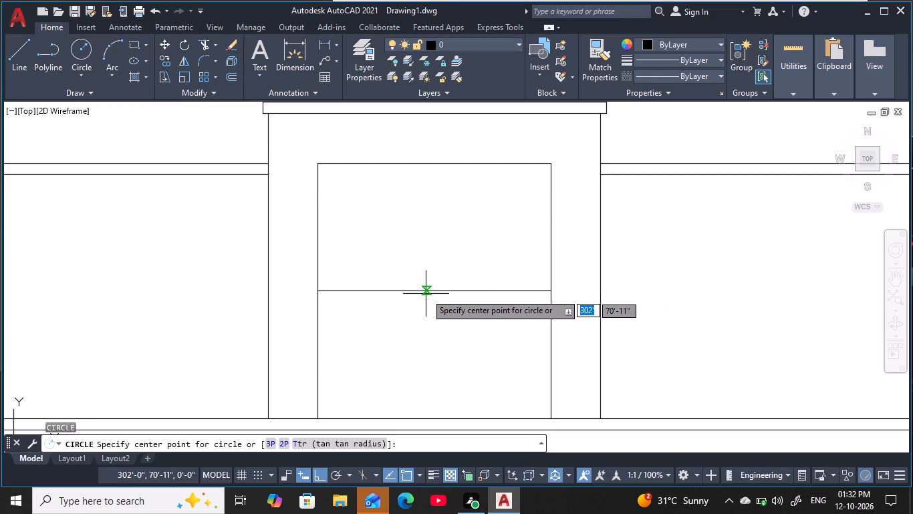
pyautogui.click(436, 291)
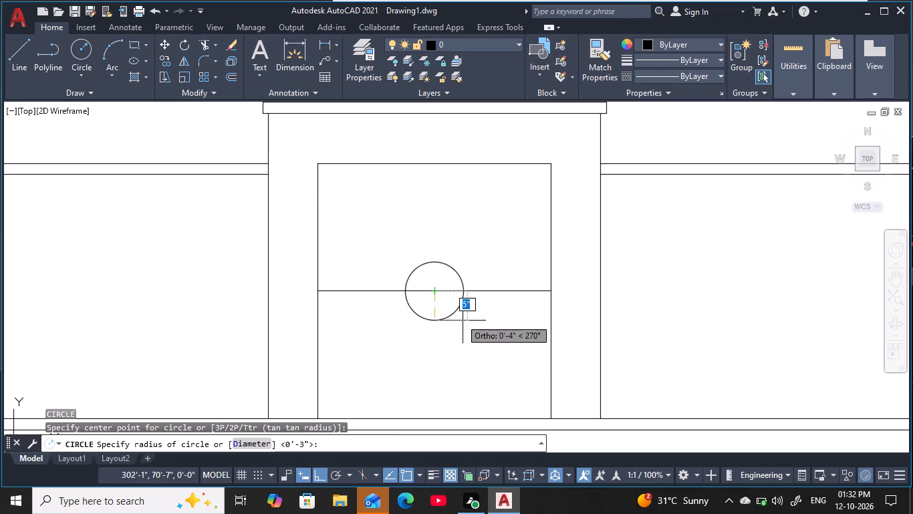
pyautogui.moveTo(486, 343); pyautogui.dragTo(473, 294, button='middle')
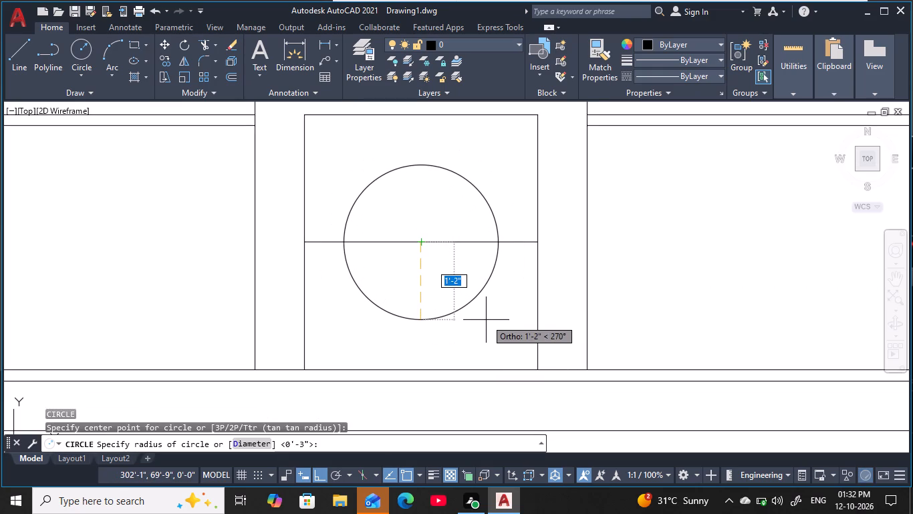
pyautogui.click(486, 320)
pyautogui.press('Escape')
pyautogui.press('Escape')
pyautogui.press('Escape')
pyautogui.press('Escape')
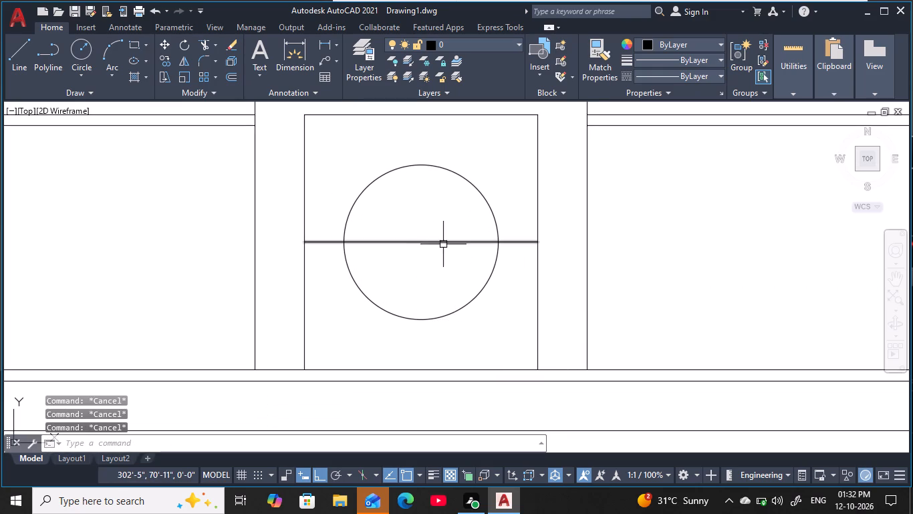
# Erase the horizontal construction line running through the circle.
pyautogui.click(444, 245)
pyautogui.press('t')
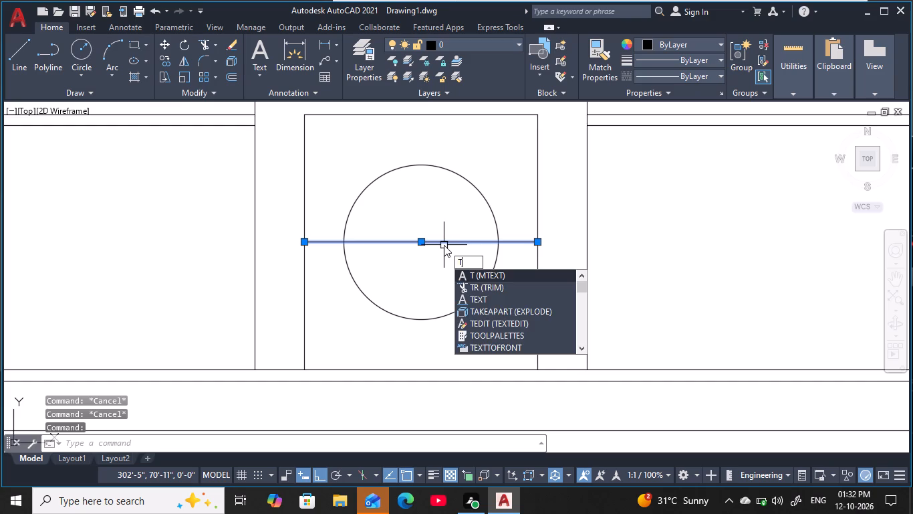
pyautogui.press('BackSpace')
pyautogui.write('e')
pyautogui.press('space')
pyautogui.press('Escape')
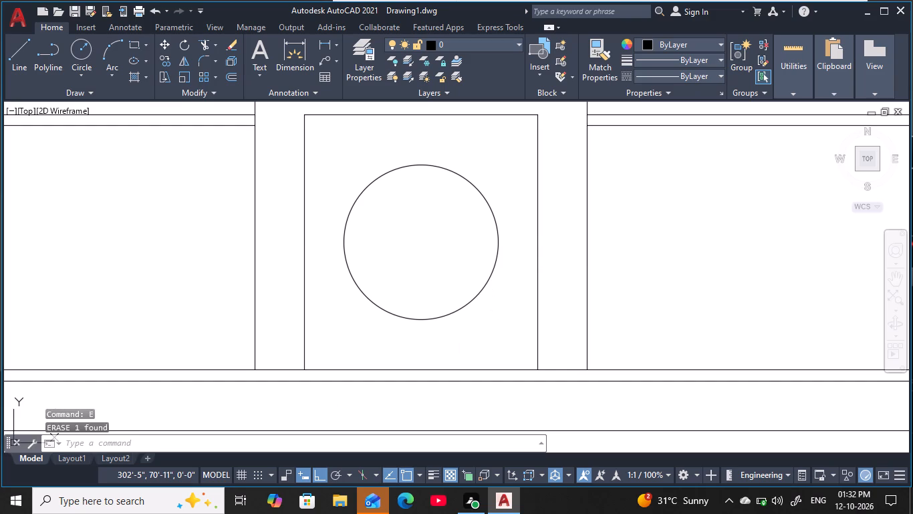
# Offset the circle in the raised roof frame outward by 3" to form a ring.
pyautogui.press('Escape')
pyautogui.press('Escape')
pyautogui.press('Escape')
pyautogui.press('Escape')
pyautogui.press('o')
pyautogui.press('space')
pyautogui.write('3')
pyautogui.press('space')
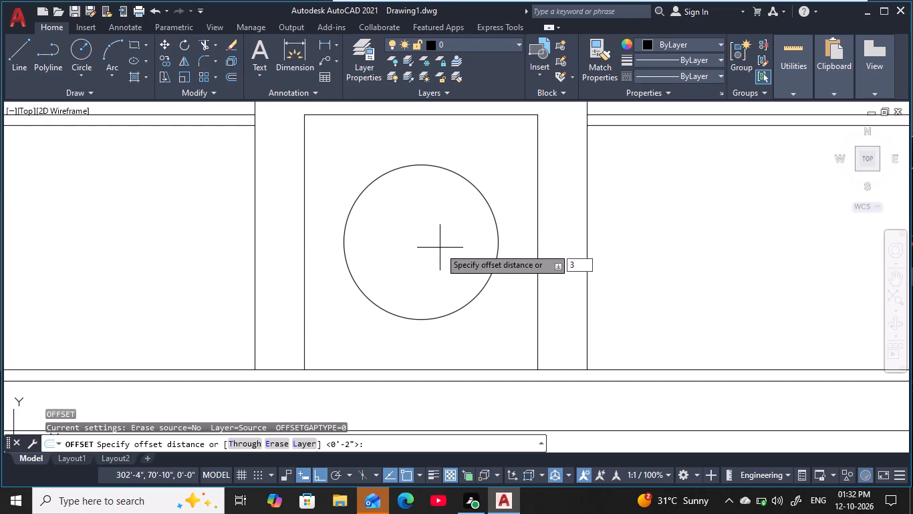
pyautogui.click(485, 290)
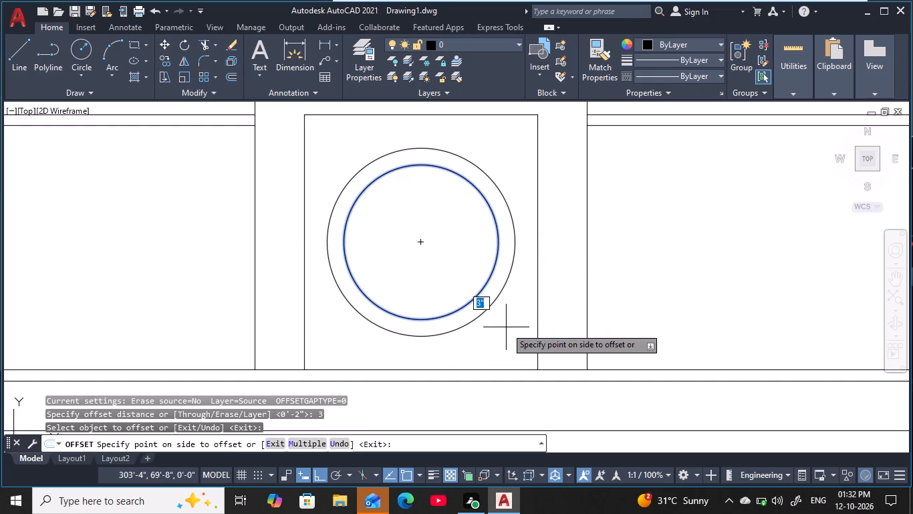
pyautogui.click(506, 327)
pyautogui.scroll(-3, 516, 320)
pyautogui.press('Escape')
# Look over the whole elevation, from the ringed roof frame down to the plinth below the entrance door.
pyautogui.moveTo(526, 309); pyautogui.dragTo(545, 236, button='middle')
pyautogui.scroll(-1, 543, 242)
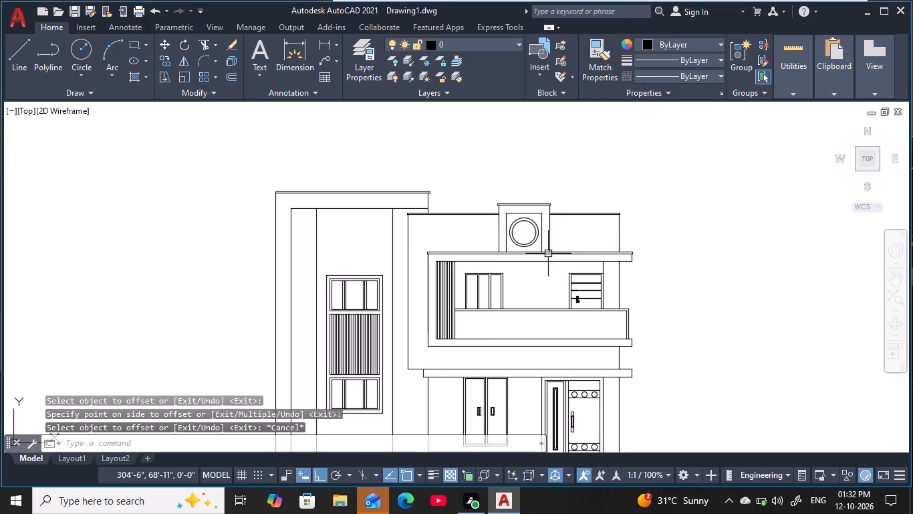
pyautogui.scroll(-1, 565, 265)
pyautogui.moveTo(571, 266); pyautogui.dragTo(560, 225, button='middle')
pyautogui.moveTo(538, 243); pyautogui.dragTo(536, 234, button='middle')
pyautogui.scroll(1, 541, 229)
pyautogui.moveTo(541, 229); pyautogui.dragTo(547, 261, button='middle')
pyautogui.scroll(2, 535, 220)
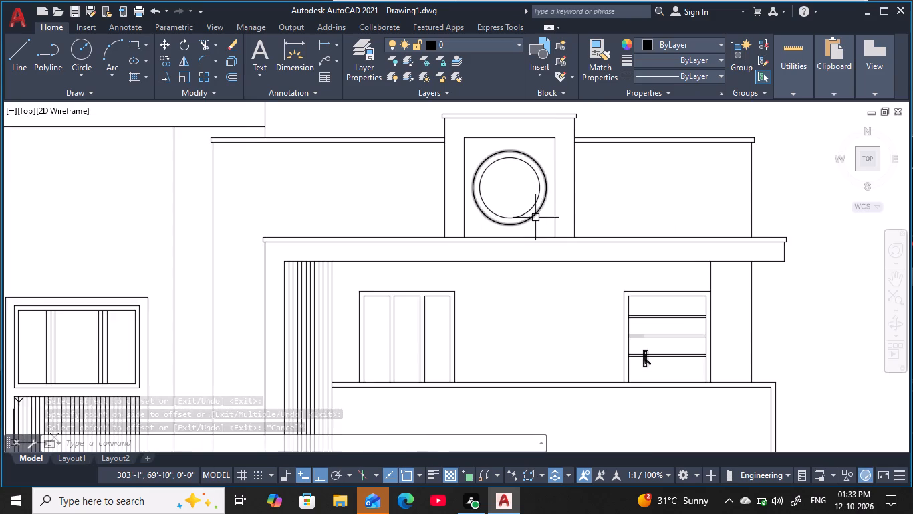
pyautogui.moveTo(535, 220); pyautogui.dragTo(547, 233, button='middle')
pyautogui.scroll(-1, 552, 239)
pyautogui.moveTo(566, 274); pyautogui.dragTo(574, 234, button='middle')
pyautogui.scroll(-2, 575, 256)
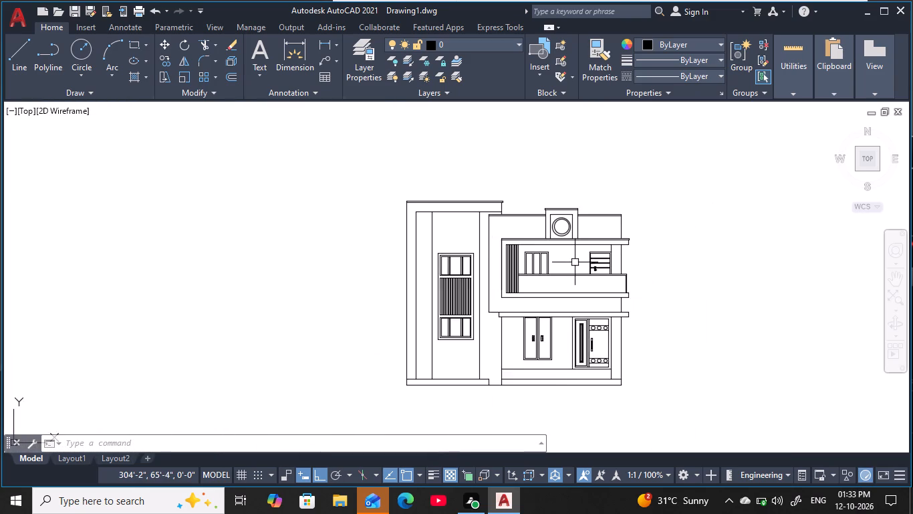
pyautogui.moveTo(575, 262); pyautogui.dragTo(555, 242, button='middle')
pyautogui.scroll(1, 554, 243)
pyautogui.moveTo(554, 243); pyautogui.dragTo(592, 215, button='middle')
pyautogui.press('Escape')
pyautogui.press('Escape')
pyautogui.press('Escape')
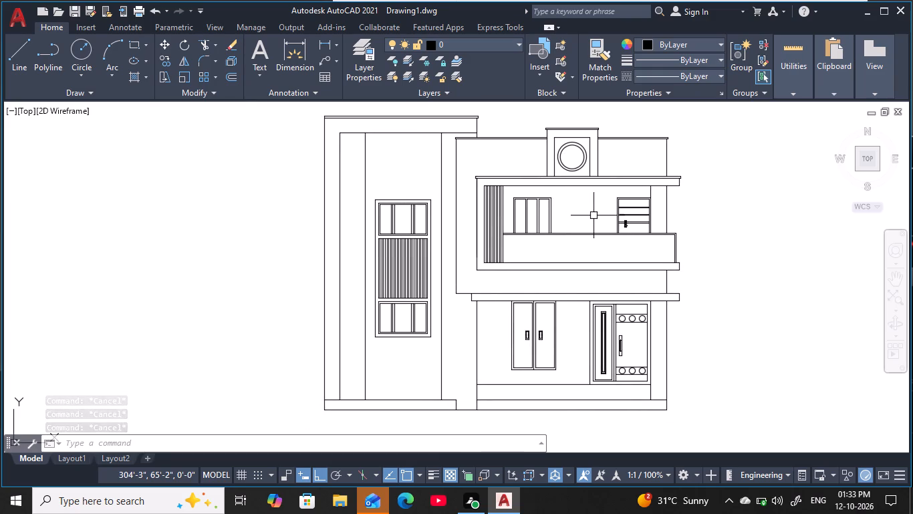
pyautogui.press('Escape')
pyautogui.press('Escape')
pyautogui.press('Escape')
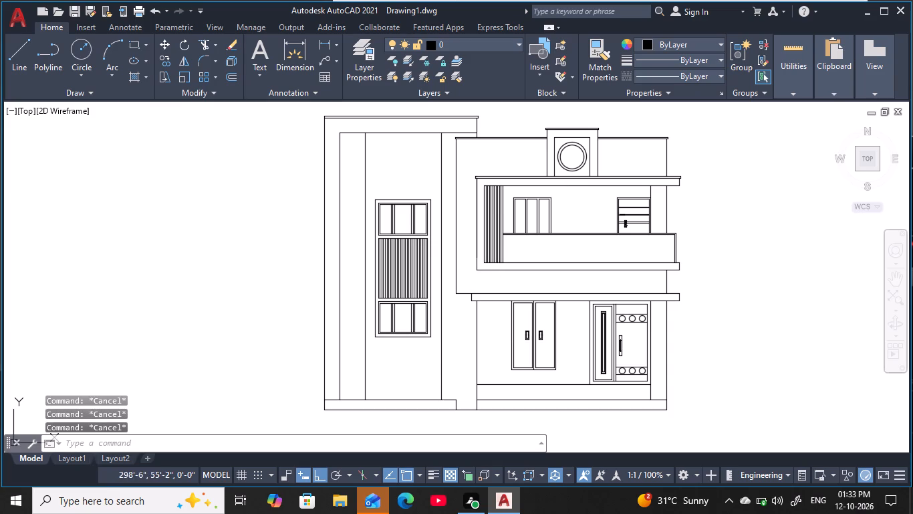
pyautogui.press('Escape')
pyautogui.press('Escape')
pyautogui.press('Escape')
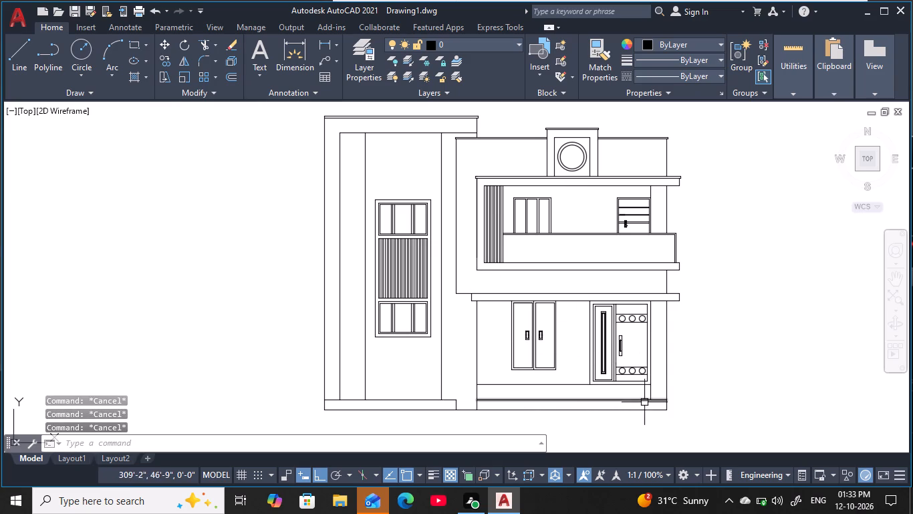
pyautogui.scroll(2, 623, 398)
pyautogui.moveTo(623, 398); pyautogui.dragTo(583, 410, button='middle')
pyautogui.press('Escape')
pyautogui.press('Escape')
pyautogui.press('Escape')
pyautogui.moveTo(598, 399); pyautogui.dragTo(597, 396, button='middle')
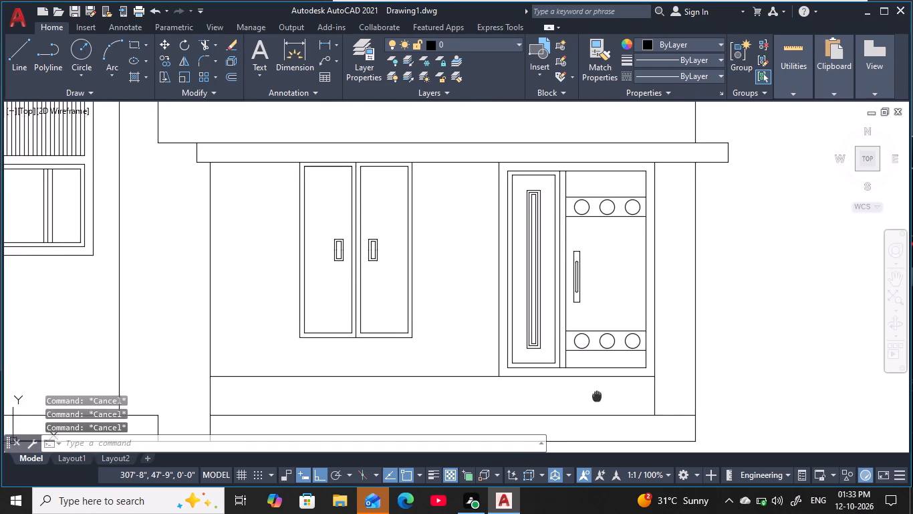
pyautogui.moveTo(597, 396); pyautogui.dragTo(594, 388, button='middle')
pyautogui.press('Escape')
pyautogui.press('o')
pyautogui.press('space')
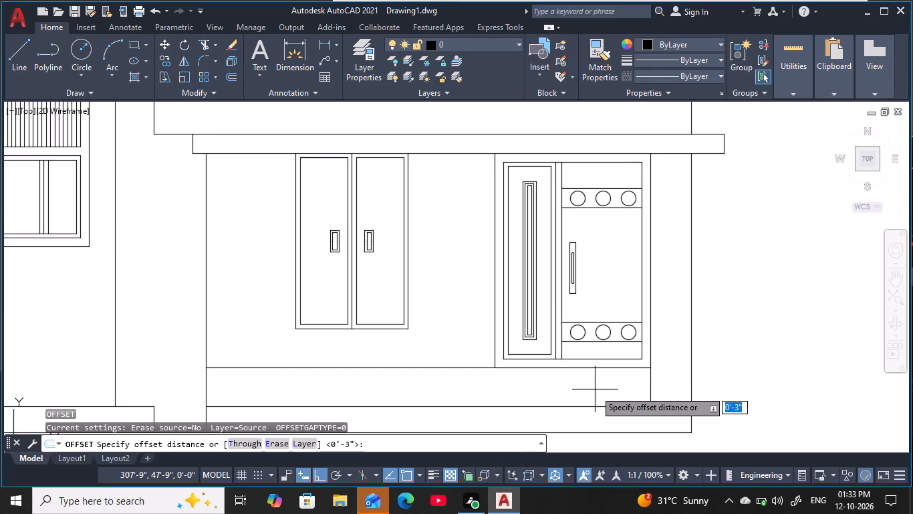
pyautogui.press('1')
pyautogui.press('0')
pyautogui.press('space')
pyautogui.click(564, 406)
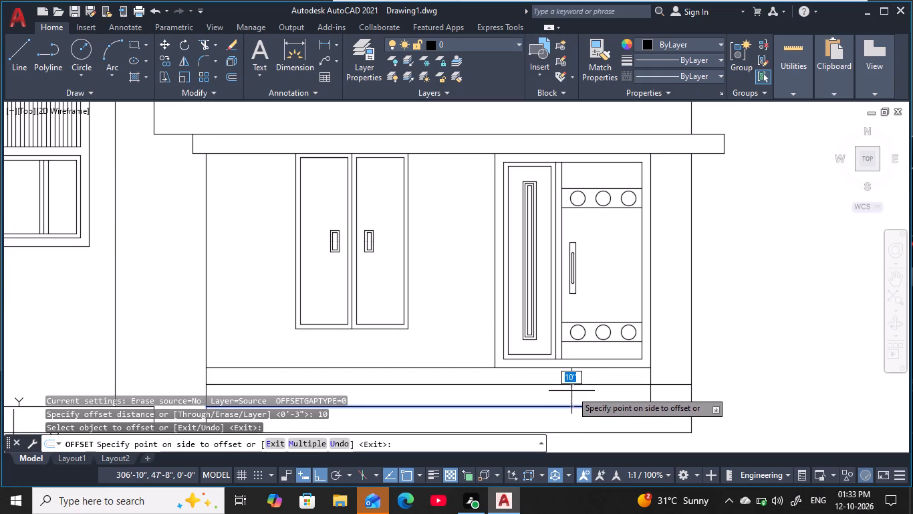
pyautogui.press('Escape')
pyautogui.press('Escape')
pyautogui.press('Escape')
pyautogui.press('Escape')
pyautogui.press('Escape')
# Offset the line at the top of the base strip upward twice at 6" spacing to form step lines below the entrance door.
pyautogui.press('o')
pyautogui.press('space')
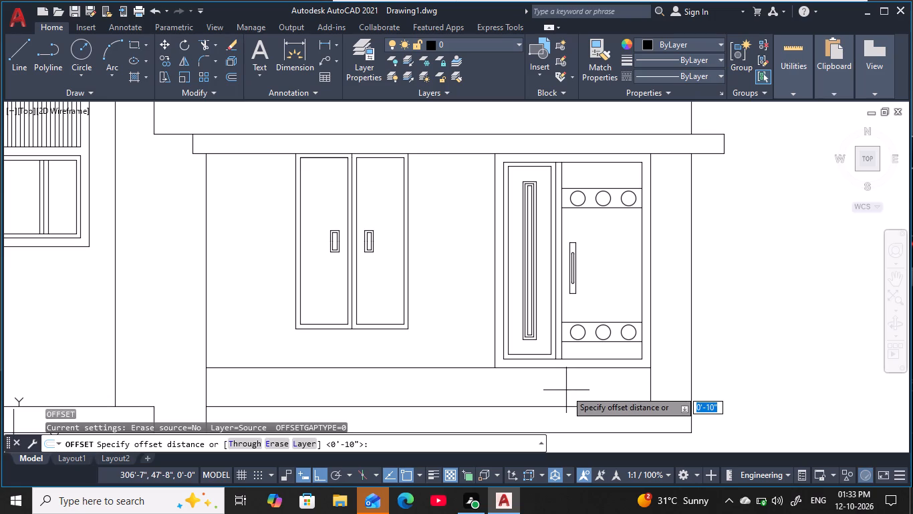
pyautogui.write('6')
pyautogui.press('space')
pyautogui.click(571, 410)
pyautogui.click(579, 385)
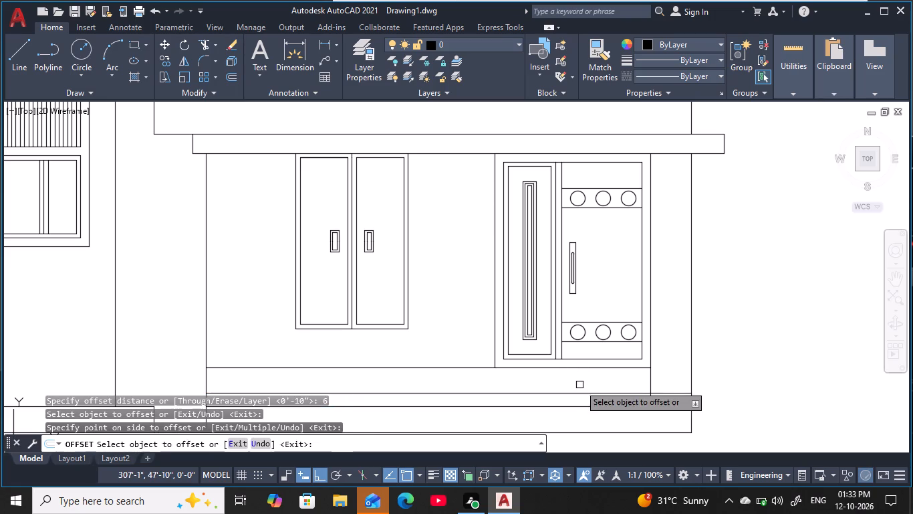
pyautogui.click(580, 392)
pyautogui.click(581, 379)
pyautogui.press('Escape')
pyautogui.press('Escape')
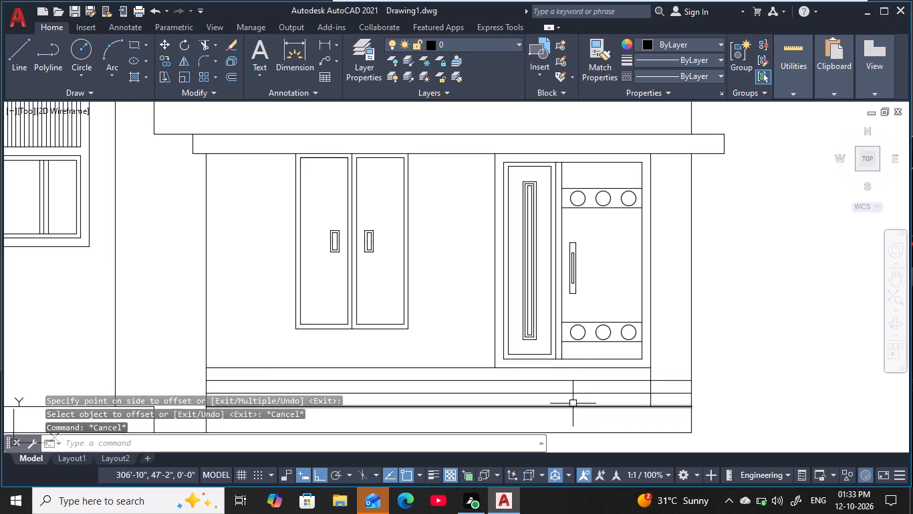
pyautogui.press('Escape')
pyautogui.press('Escape')
pyautogui.press('Escape')
pyautogui.press('Escape')
pyautogui.press('Escape')
pyautogui.press('Escape')
pyautogui.press('Escape')
pyautogui.press('Escape')
pyautogui.press('Escape')
pyautogui.press('Escape')
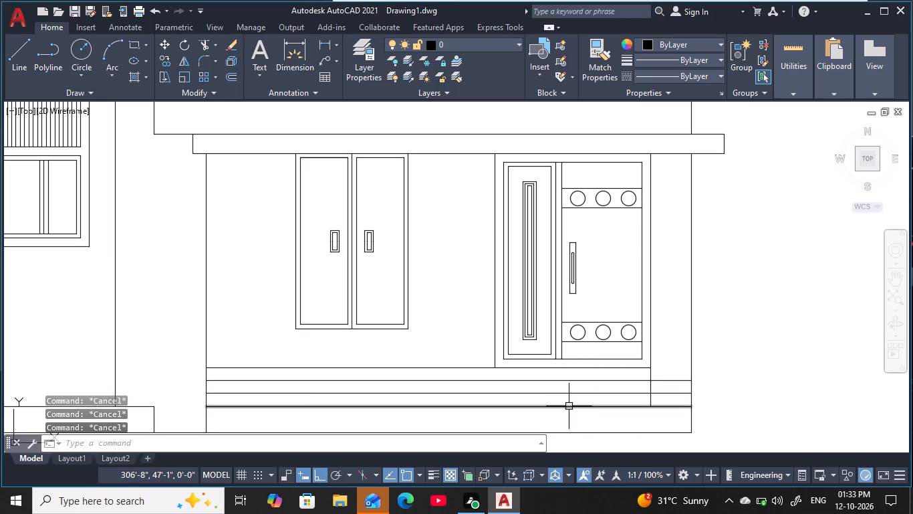
pyautogui.press('Escape')
pyautogui.press('Escape')
pyautogui.press('Escape')
pyautogui.press('Escape')
pyautogui.press('Escape')
# Trim both new step lines where they run past the vertical wall line on the right side of the entrance door.
pyautogui.write('tr')
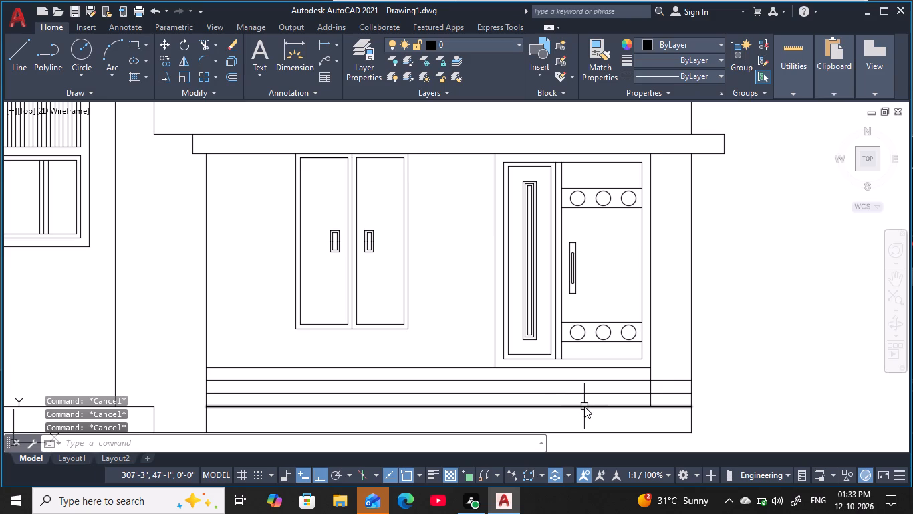
pyautogui.press('space')
pyautogui.click(672, 369)
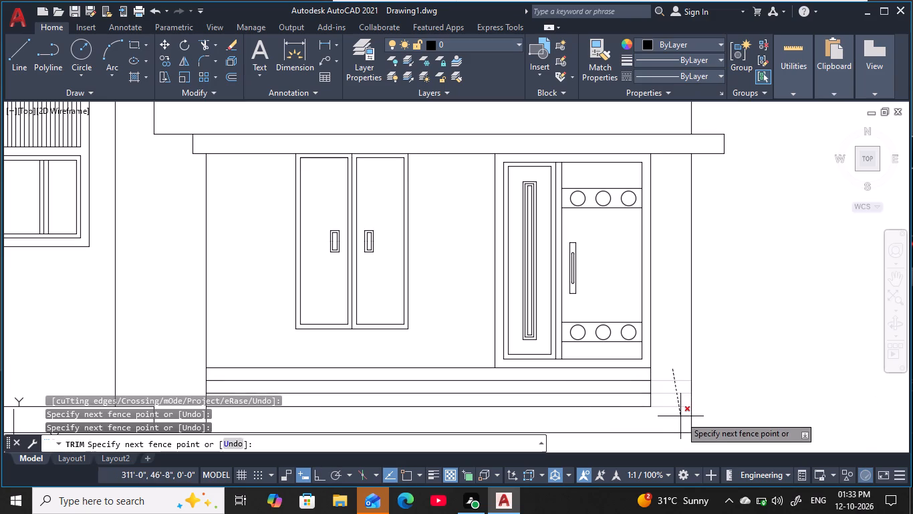
pyautogui.click(672, 402)
pyautogui.press('Escape')
pyautogui.press('Escape')
pyautogui.press('Escape')
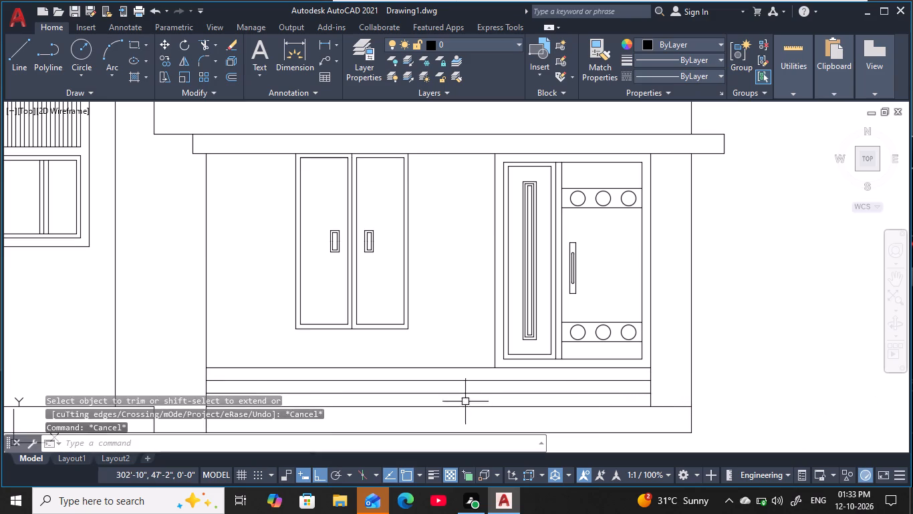
pyautogui.press('Escape')
pyautogui.press('Escape')
pyautogui.press('Escape')
pyautogui.press('Escape')
pyautogui.press('Escape')
pyautogui.press('Escape')
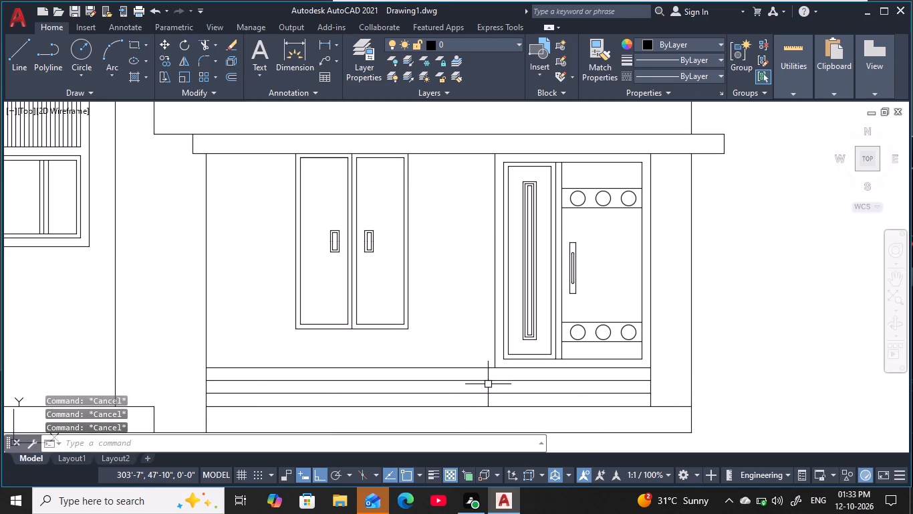
pyautogui.press('Escape')
pyautogui.press('Escape')
pyautogui.press('Escape')
pyautogui.press('Escape')
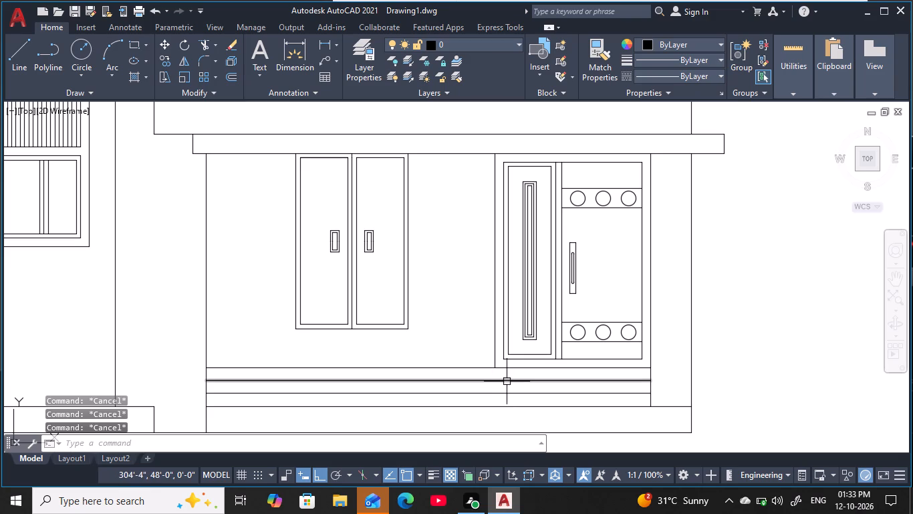
# Extend the vertical wall line left of the entrance door down through the step lines to the top of the base strip.
pyautogui.write('ex')
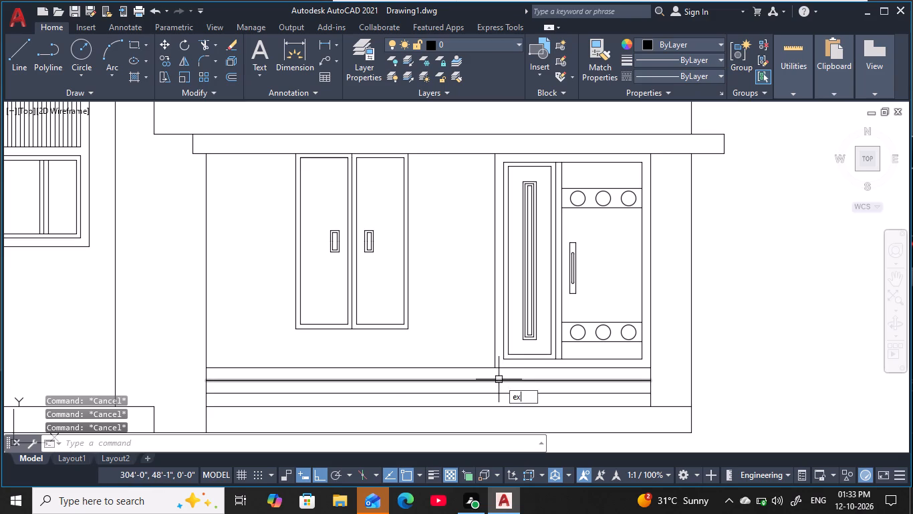
pyautogui.press('space')
pyautogui.click(493, 361)
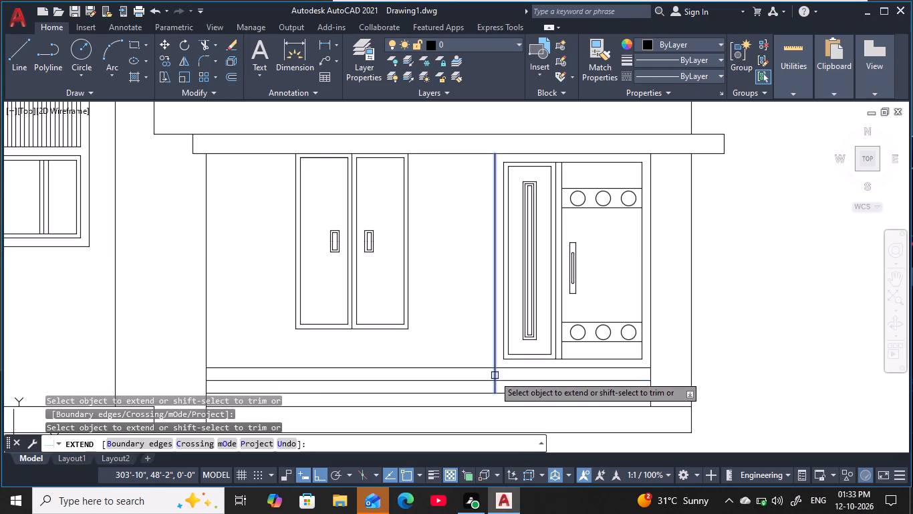
pyautogui.click(493, 374)
pyautogui.click(497, 390)
pyautogui.press('Escape')
pyautogui.press('Escape')
pyautogui.press('Escape')
pyautogui.press('Escape')
pyautogui.press('Escape')
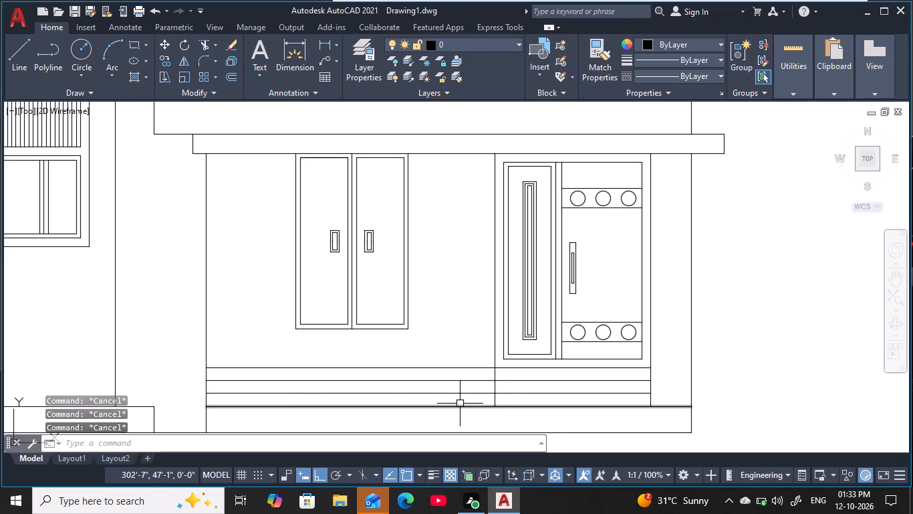
pyautogui.press('Escape')
# Trim the two step lines left of the extended vertical, and the vertical's piece between the floor line and the upper step.
pyautogui.write('tr')
pyautogui.press('space')
pyautogui.click(452, 394)
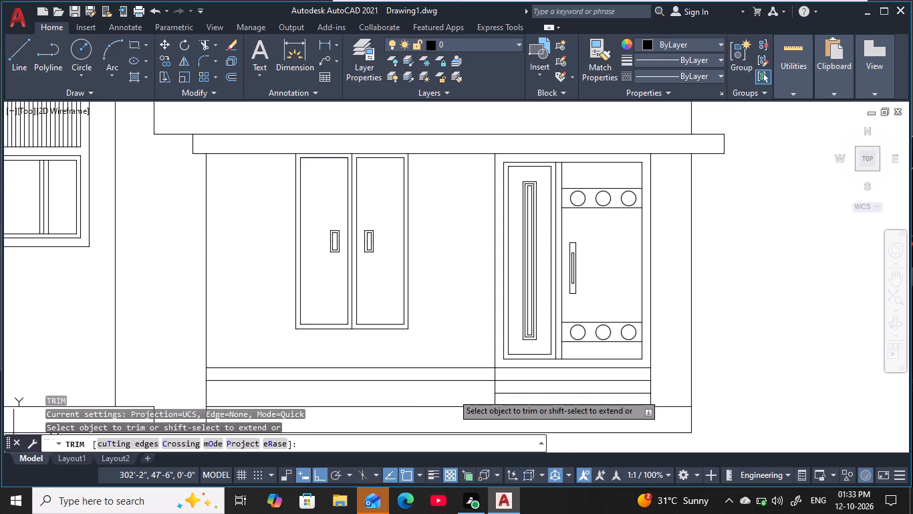
pyautogui.click(455, 382)
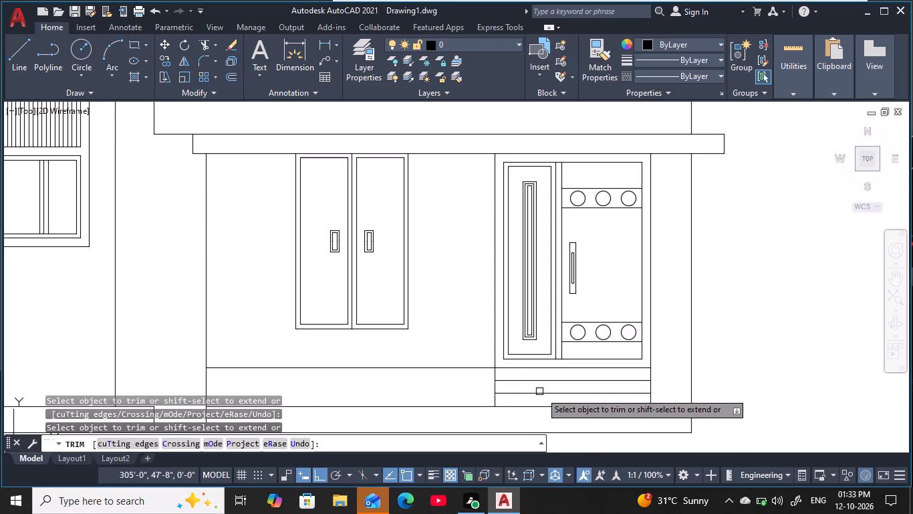
pyautogui.click(496, 373)
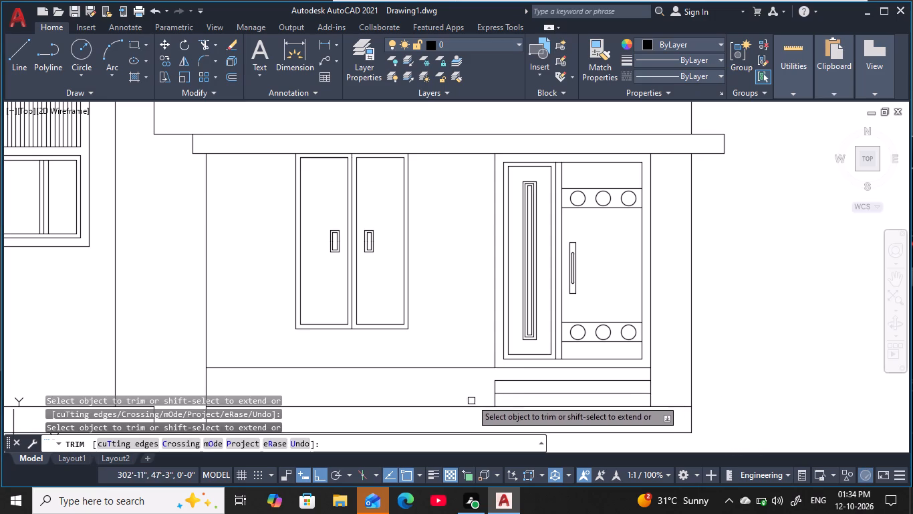
pyautogui.moveTo(483, 393); pyautogui.dragTo(465, 390, button='middle')
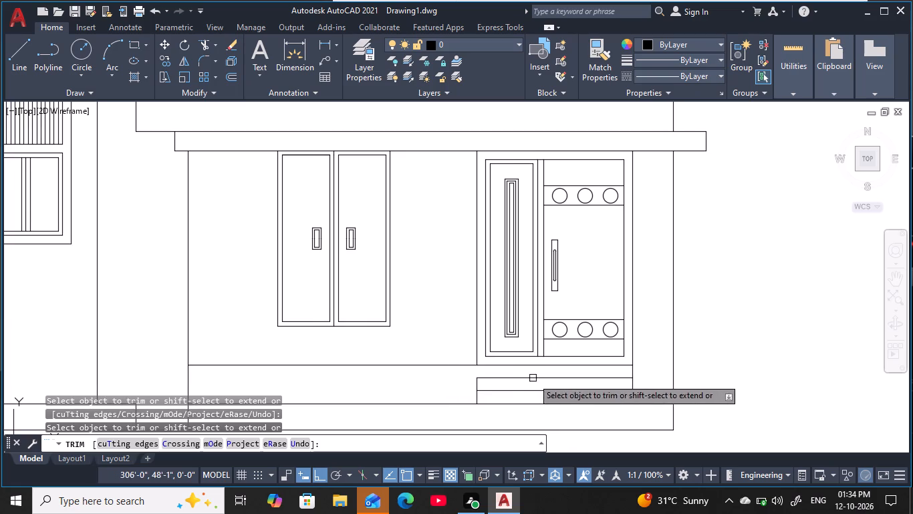
pyautogui.moveTo(425, 398); pyautogui.dragTo(414, 368, button='middle')
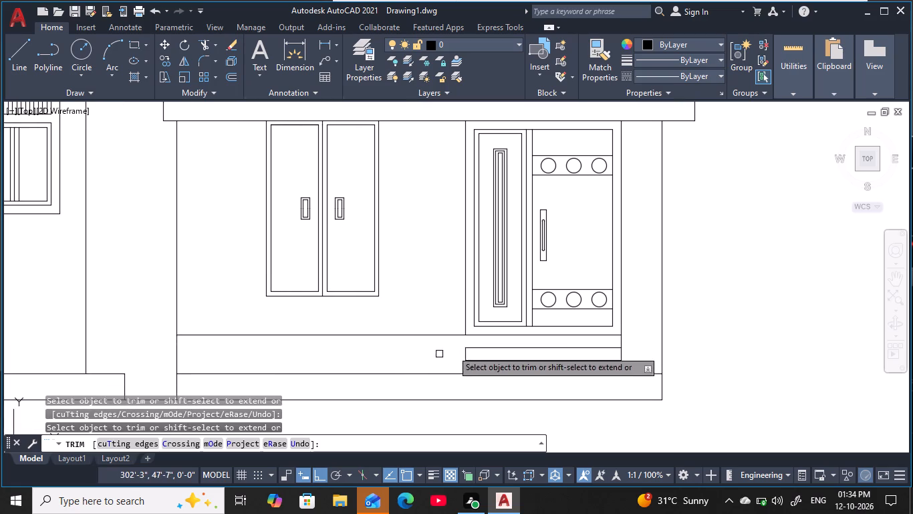
pyautogui.moveTo(539, 382); pyautogui.dragTo(555, 356, button='middle')
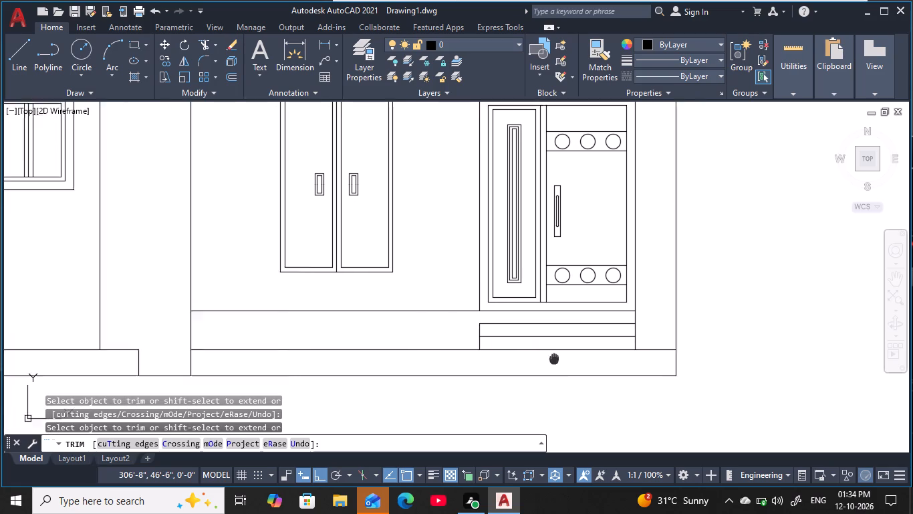
pyautogui.moveTo(555, 356); pyautogui.dragTo(562, 347, button='middle')
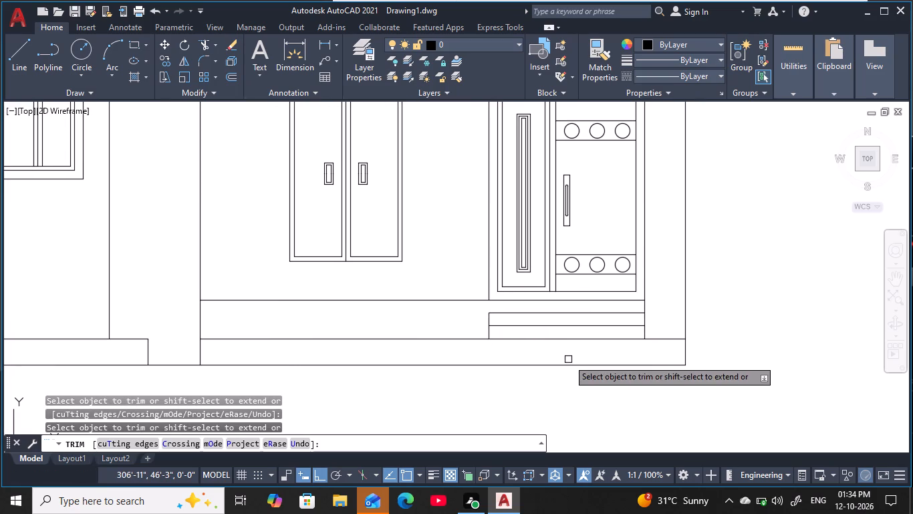
pyautogui.press('Escape')
pyautogui.press('Escape')
pyautogui.press('Escape')
pyautogui.press('Escape')
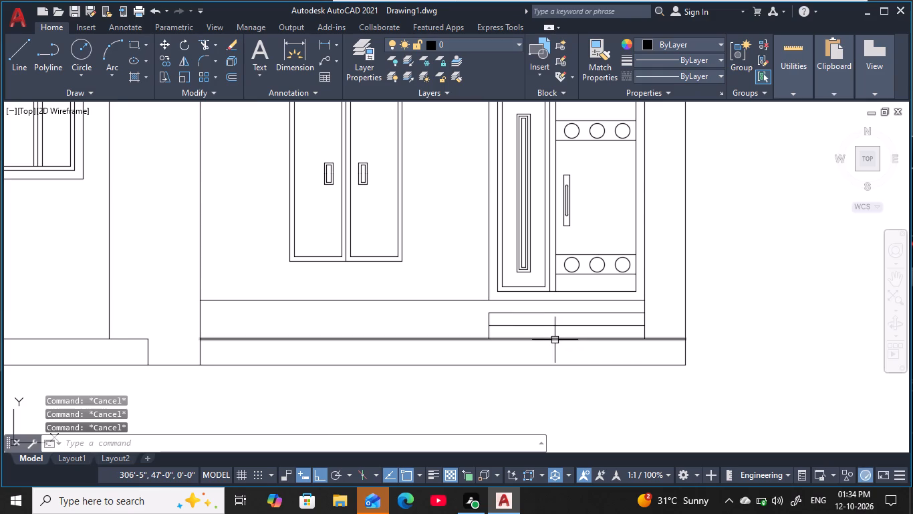
pyautogui.press('Escape')
# With ortho off, draw a slanted line from the steps' upper left corner down and inward to the top of the base strip.
pyautogui.scroll(-1, 559, 343)
pyautogui.scroll(1, 550, 339)
pyautogui.moveTo(547, 339); pyautogui.dragTo(527, 336, button='middle')
pyautogui.scroll(1, 497, 325)
pyautogui.moveTo(497, 325); pyautogui.dragTo(504, 336, button='middle')
pyautogui.press('Escape')
pyautogui.scroll(2, 503, 336)
pyautogui.middleClick(503, 336)
pyautogui.press('Escape')
pyautogui.press('Escape')
pyautogui.write('l')
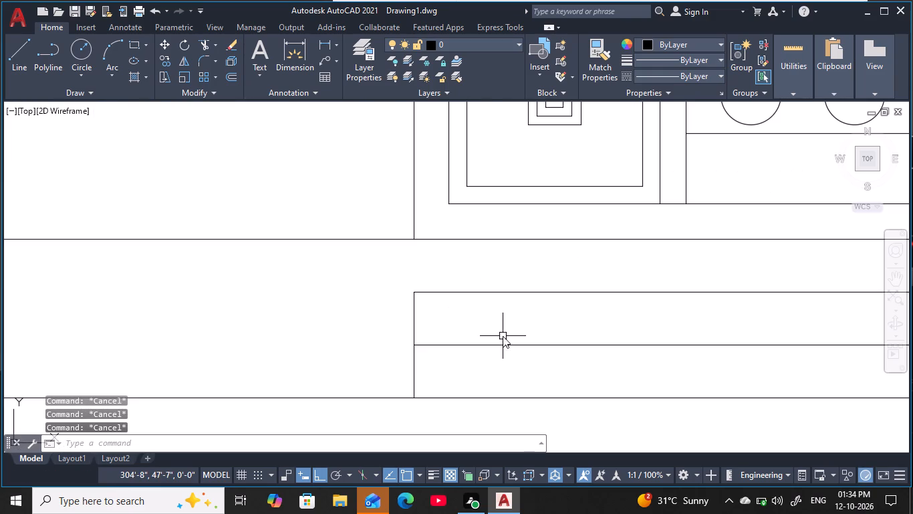
pyautogui.press('space')
pyautogui.click(411, 290)
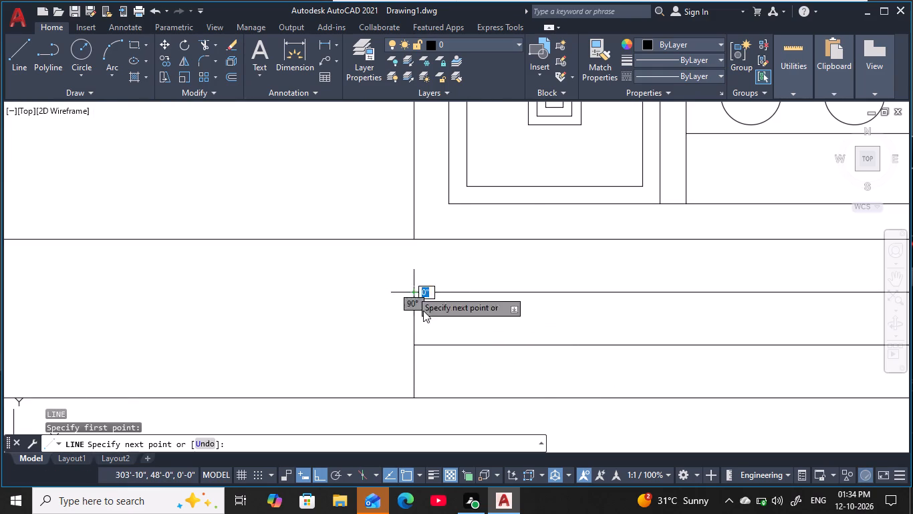
pyautogui.press('F8')
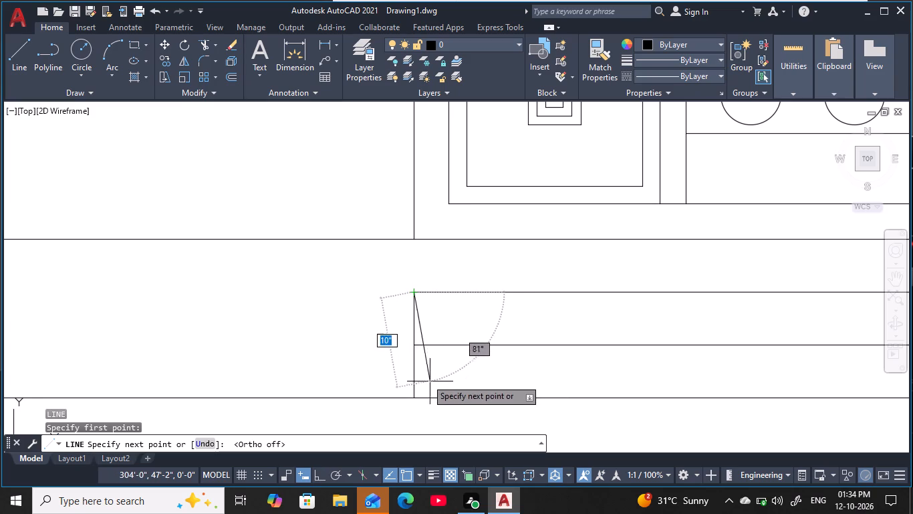
pyautogui.click(451, 398)
pyautogui.press('Escape')
pyautogui.press('Escape')
pyautogui.scroll(-3, 500, 392)
pyautogui.moveTo(483, 376); pyautogui.dragTo(466, 347, button='middle')
pyautogui.press('Escape')
pyautogui.press('Escape')
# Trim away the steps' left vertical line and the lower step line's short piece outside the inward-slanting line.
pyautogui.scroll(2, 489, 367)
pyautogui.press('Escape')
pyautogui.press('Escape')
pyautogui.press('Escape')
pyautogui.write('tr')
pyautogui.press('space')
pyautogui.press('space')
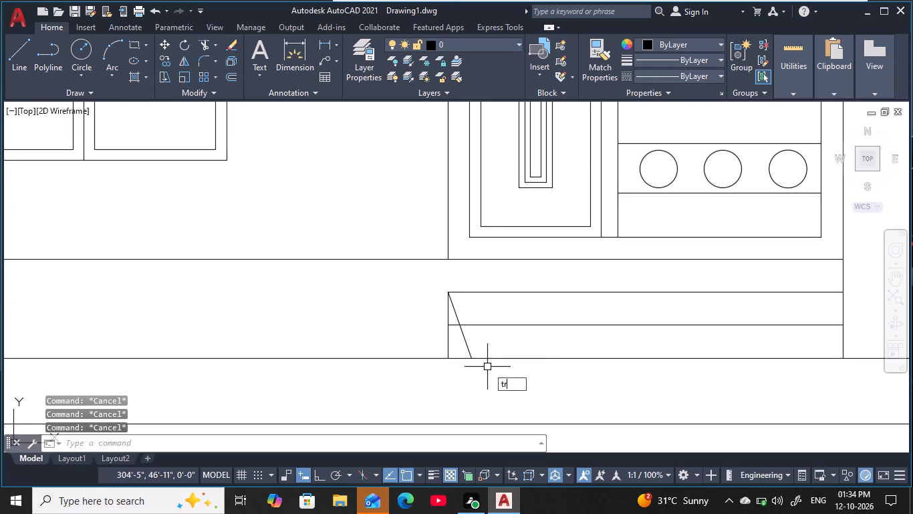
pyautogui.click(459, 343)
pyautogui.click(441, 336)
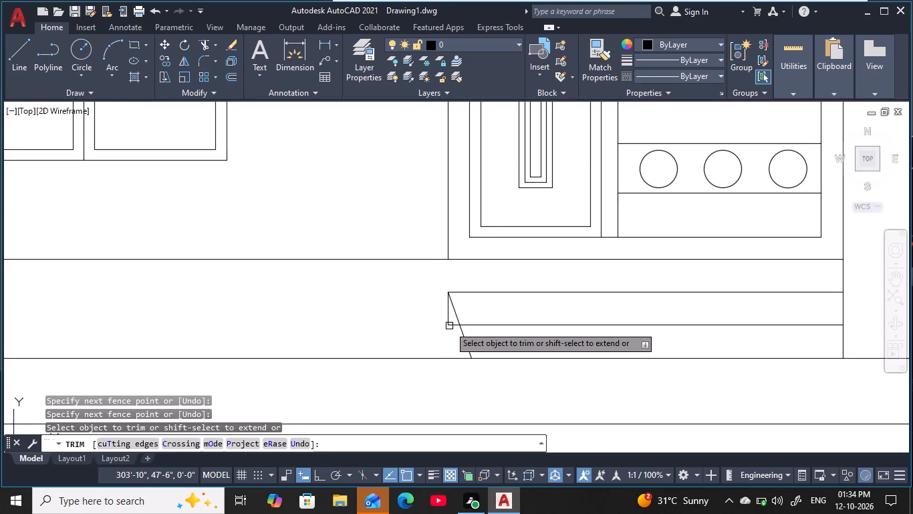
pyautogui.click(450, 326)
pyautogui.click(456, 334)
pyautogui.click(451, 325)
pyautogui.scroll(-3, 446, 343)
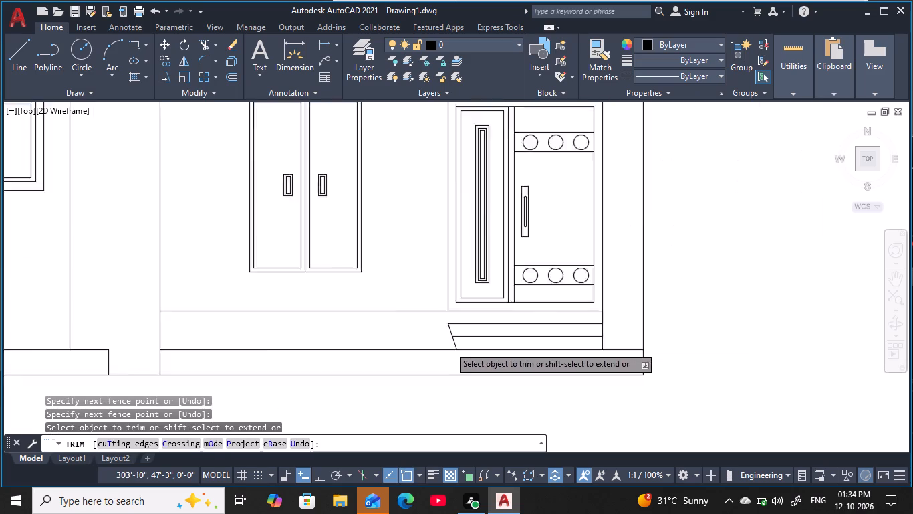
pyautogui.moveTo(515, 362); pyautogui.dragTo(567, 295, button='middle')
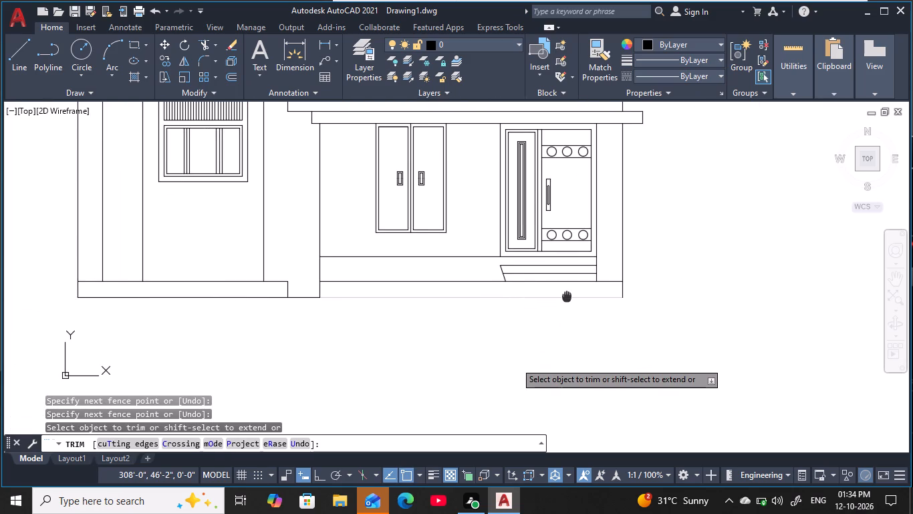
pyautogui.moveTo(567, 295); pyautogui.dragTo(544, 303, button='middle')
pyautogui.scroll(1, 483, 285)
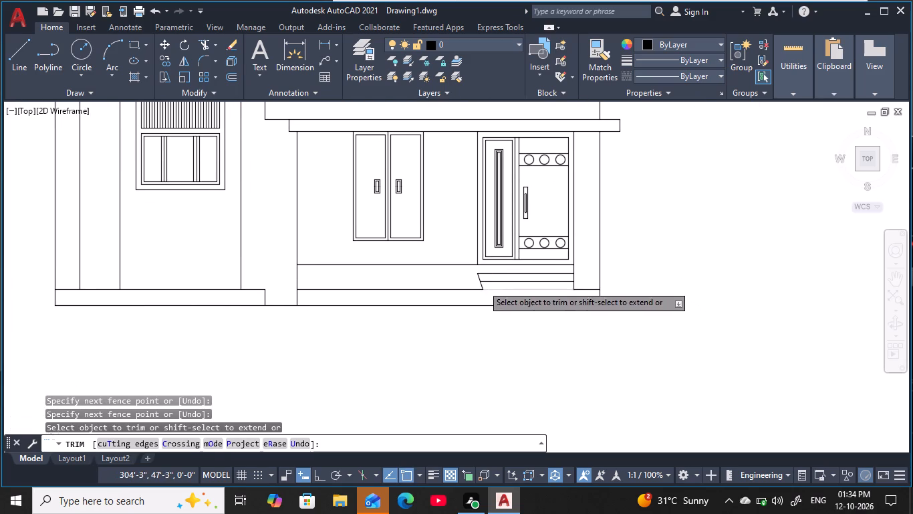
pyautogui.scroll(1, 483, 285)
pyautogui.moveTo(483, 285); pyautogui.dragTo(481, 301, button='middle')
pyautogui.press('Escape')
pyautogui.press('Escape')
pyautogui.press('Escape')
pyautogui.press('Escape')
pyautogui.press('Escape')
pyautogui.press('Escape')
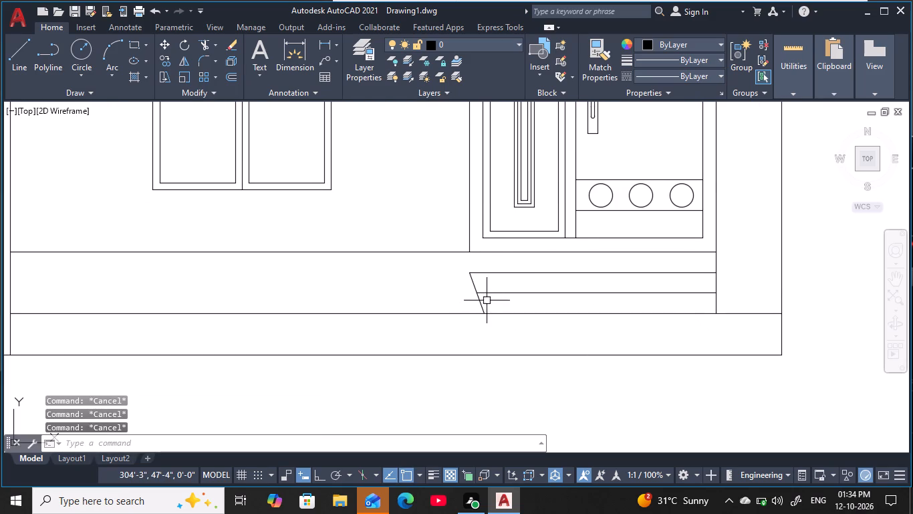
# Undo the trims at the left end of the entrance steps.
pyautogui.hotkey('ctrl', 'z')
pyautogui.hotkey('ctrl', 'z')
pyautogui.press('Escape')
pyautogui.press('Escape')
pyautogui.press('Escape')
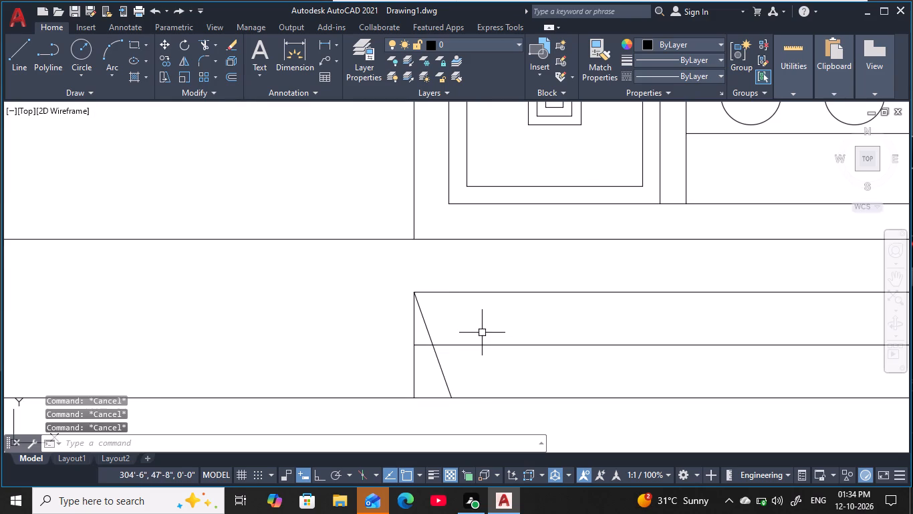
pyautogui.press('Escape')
# Erase the inward-slanting line at the left end of the entrance steps.
pyautogui.click(424, 337)
pyautogui.click(456, 326)
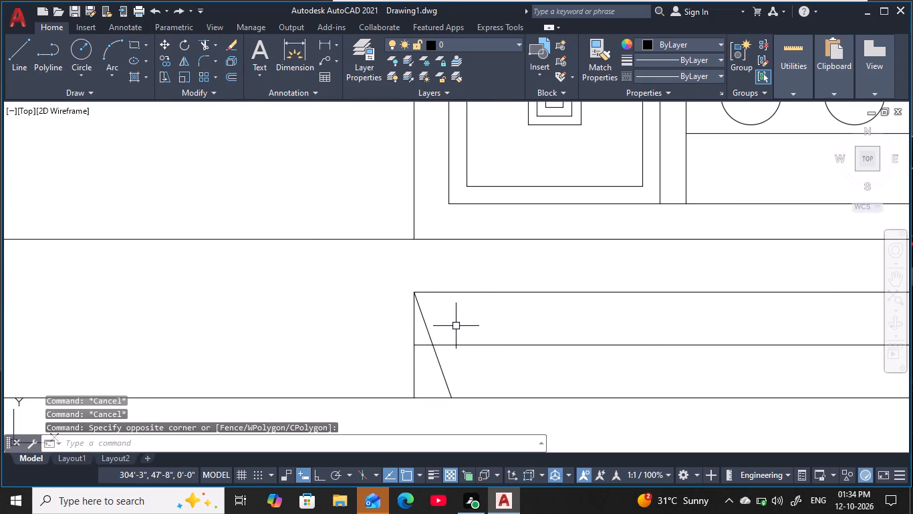
pyautogui.press('e')
pyautogui.press('space')
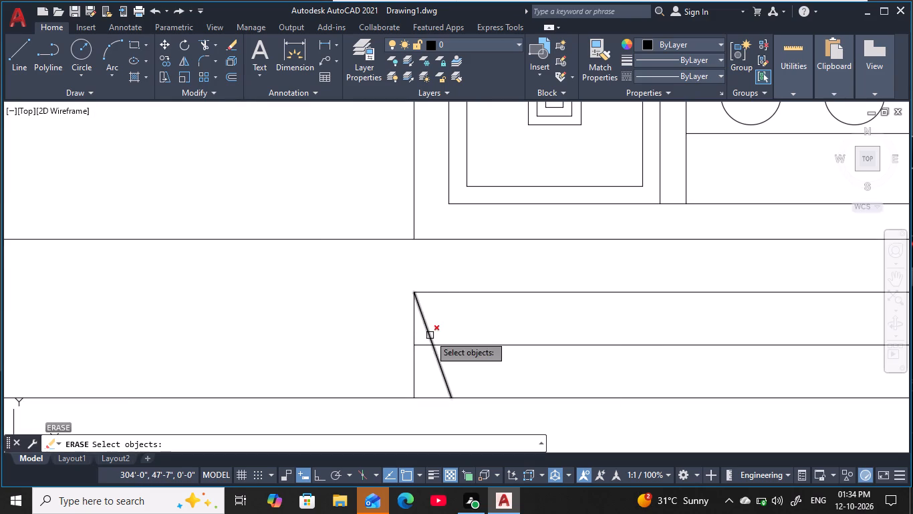
pyautogui.click(429, 336)
pyautogui.press('space')
pyautogui.scroll(-1, 450, 342)
pyautogui.moveTo(451, 342); pyautogui.dragTo(482, 280, button='middle')
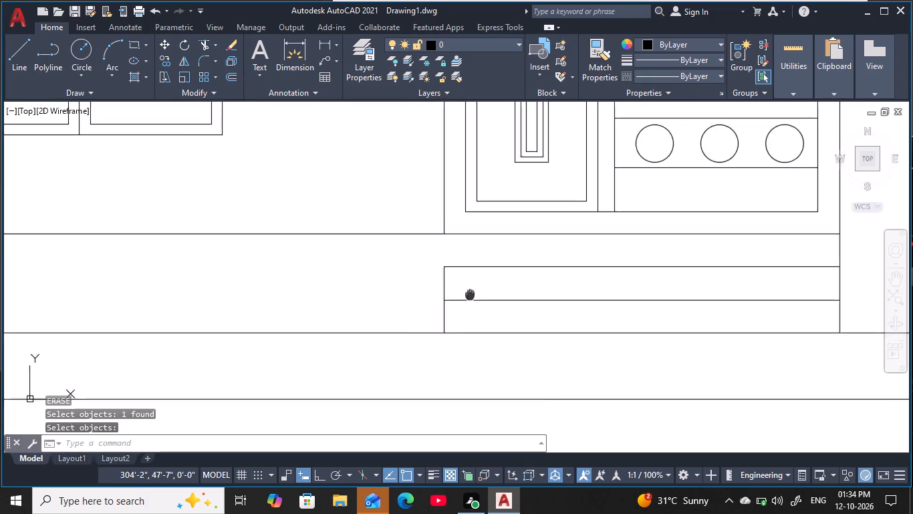
pyautogui.press('Escape')
pyautogui.press('Escape')
pyautogui.press('Escape')
pyautogui.press('Escape')
pyautogui.press('Escape')
pyautogui.press('Escape')
pyautogui.press('Escape')
# Draw a slanted line from the steps' upper left corner down and outward to the top of the base strip.
pyautogui.press('l')
pyautogui.press('space')
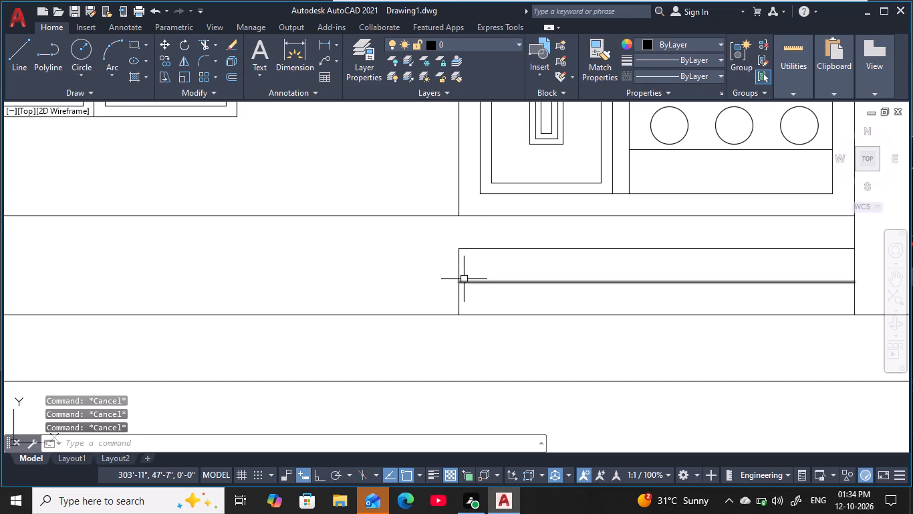
pyautogui.click(459, 250)
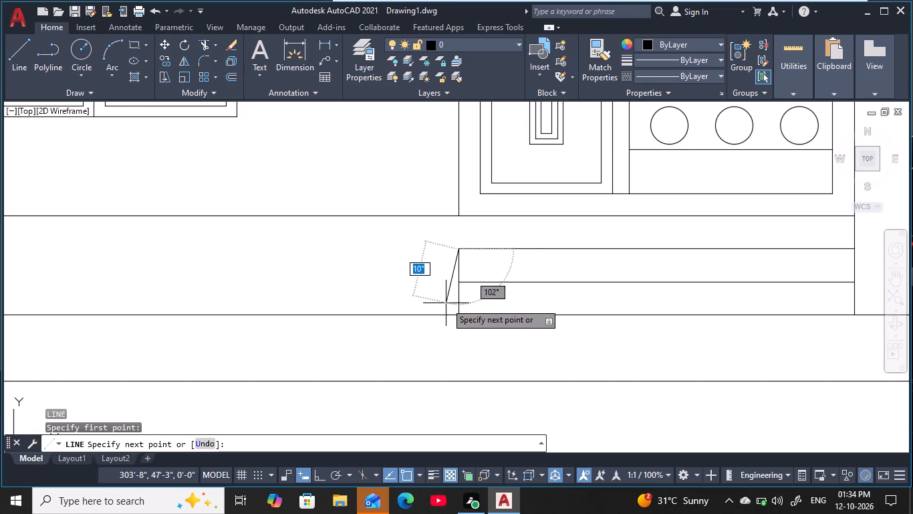
pyautogui.click(445, 316)
pyautogui.press('Escape')
pyautogui.press('Escape')
pyautogui.press('Escape')
pyautogui.press('Escape')
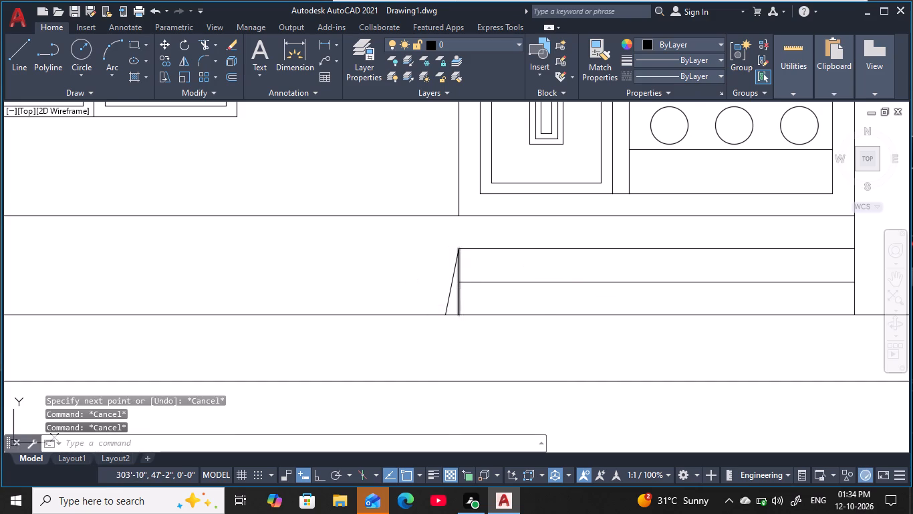
# Erase the short vertical line at the left end of the entrance steps, beside the slanted line.
pyautogui.scroll(-1, 463, 307)
pyautogui.press('Escape')
pyautogui.press('Escape')
pyautogui.press('Escape')
pyautogui.click(461, 305)
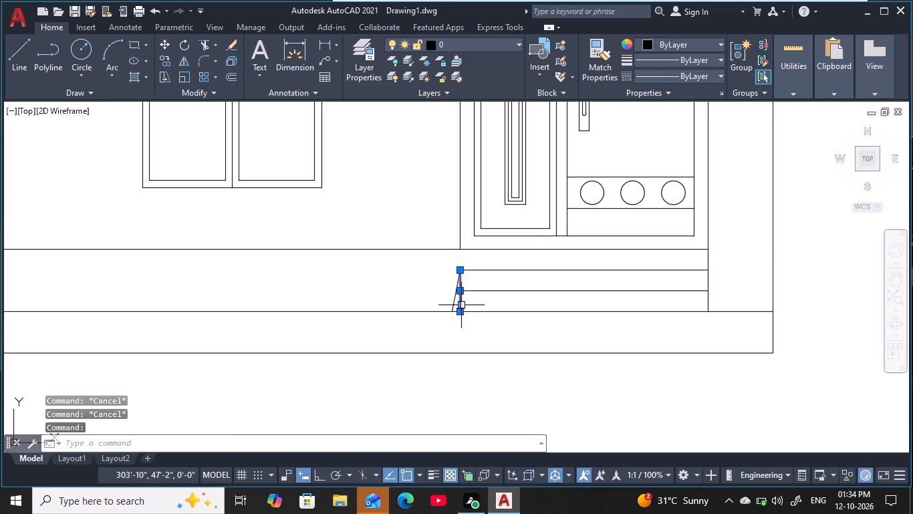
pyautogui.write('e')
pyautogui.press('space')
pyautogui.scroll(-2, 480, 305)
pyautogui.moveTo(485, 305); pyautogui.dragTo(467, 306, button='middle')
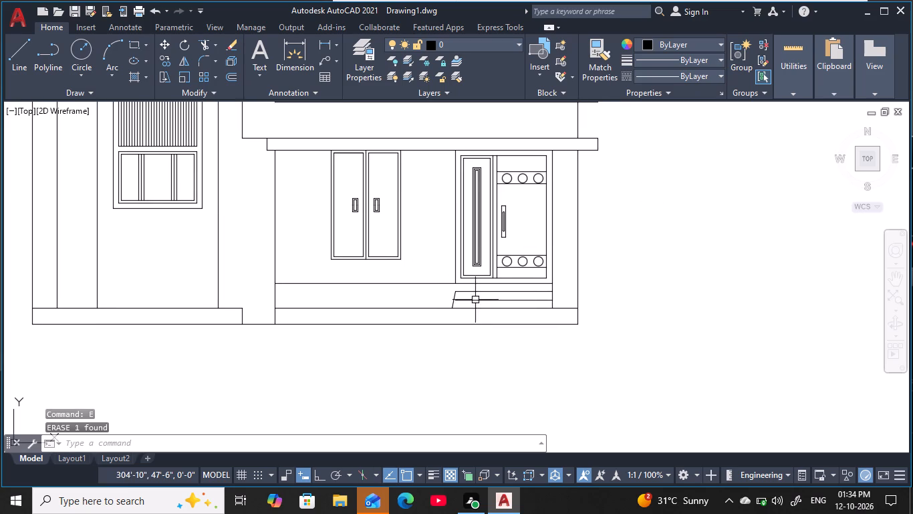
pyautogui.scroll(2, 468, 308)
pyautogui.middleClick(467, 308)
pyautogui.press('Escape')
pyautogui.press('Escape')
pyautogui.press('Escape')
pyautogui.press('Escape')
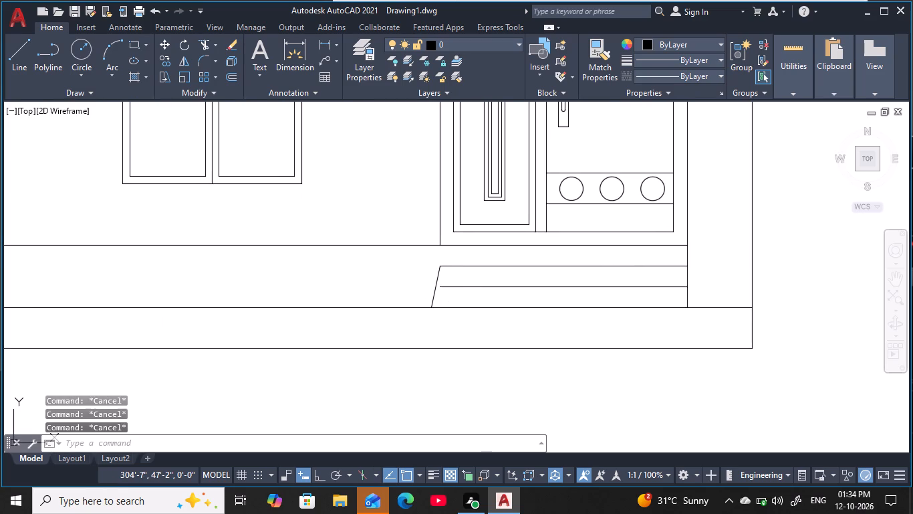
# Extend the lower step line left to meet the outward-slanting edge of the steps.
pyautogui.press('Escape')
pyautogui.write('ex')
pyautogui.press('space')
pyautogui.click(469, 284)
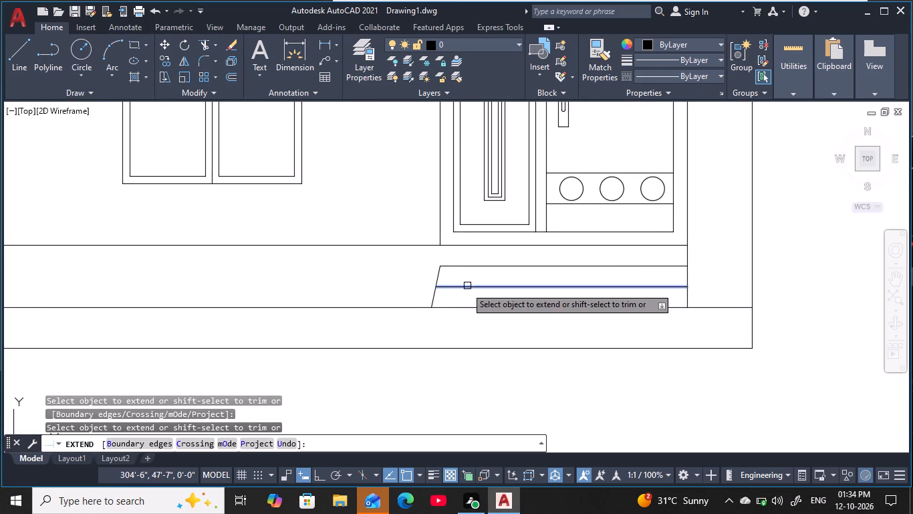
pyautogui.scroll(-2, 461, 331)
pyautogui.moveTo(461, 331); pyautogui.dragTo(440, 319, button='middle')
pyautogui.scroll(-1, 440, 318)
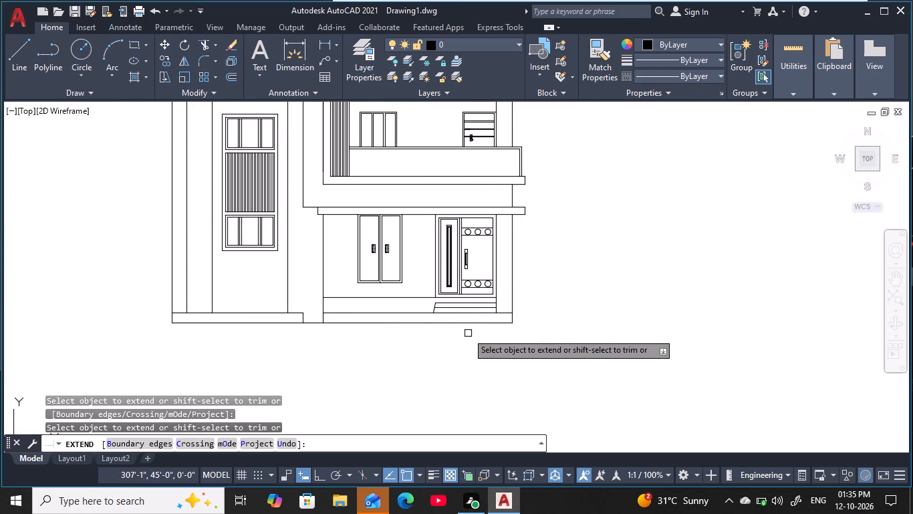
pyautogui.scroll(2, 473, 323)
pyautogui.moveTo(472, 323); pyautogui.dragTo(520, 311, button='middle')
pyautogui.press('Escape')
pyautogui.press('Escape')
pyautogui.press('Escape')
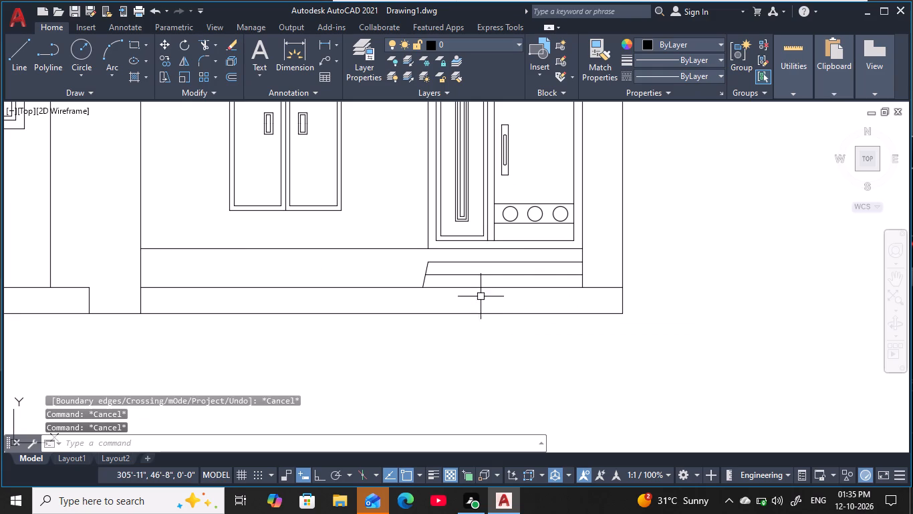
pyautogui.press('Escape')
pyautogui.press('Escape')
pyautogui.press('Escape')
pyautogui.press('Escape')
pyautogui.press('Escape')
# Review the entrance steps and the whole front elevation.
pyautogui.scroll(-1, 455, 276)
pyautogui.moveTo(452, 277); pyautogui.dragTo(424, 286, button='middle')
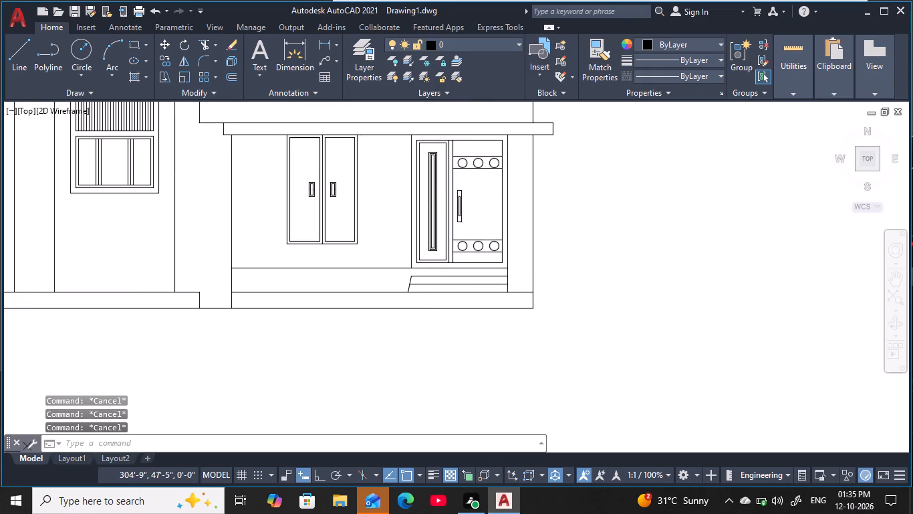
pyautogui.moveTo(424, 286); pyautogui.dragTo(425, 286, button='middle')
pyautogui.scroll(1, 428, 284)
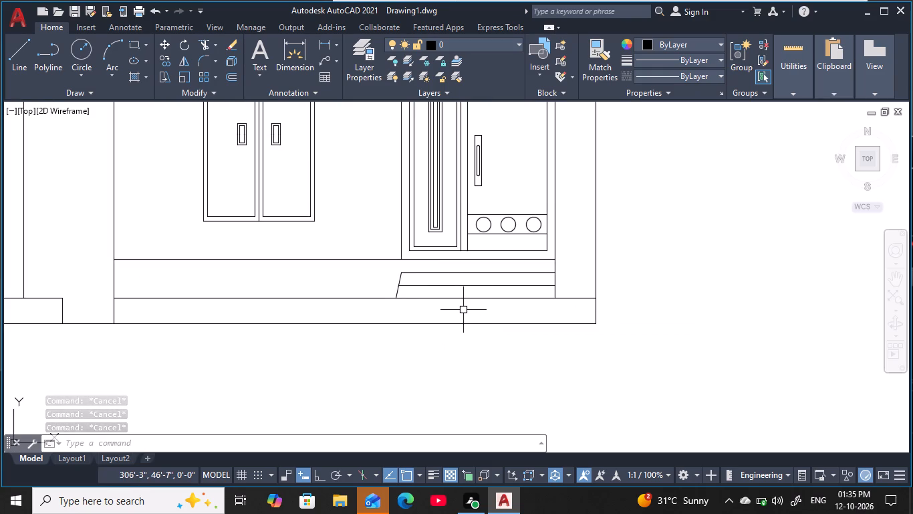
pyautogui.scroll(-3, 460, 312)
pyautogui.scroll(1, 470, 343)
pyautogui.moveTo(470, 343); pyautogui.dragTo(471, 345, button='middle')
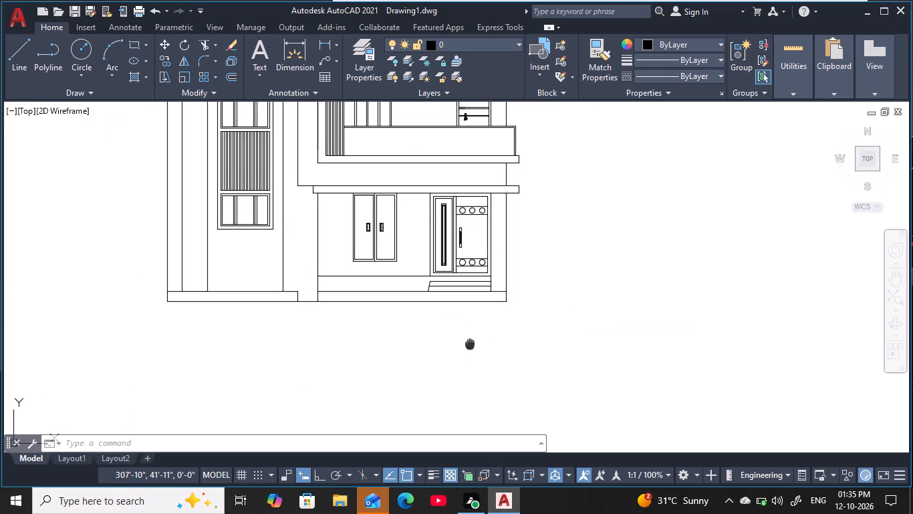
pyautogui.moveTo(471, 345); pyautogui.dragTo(534, 384, button='middle')
pyautogui.scroll(1, 534, 384)
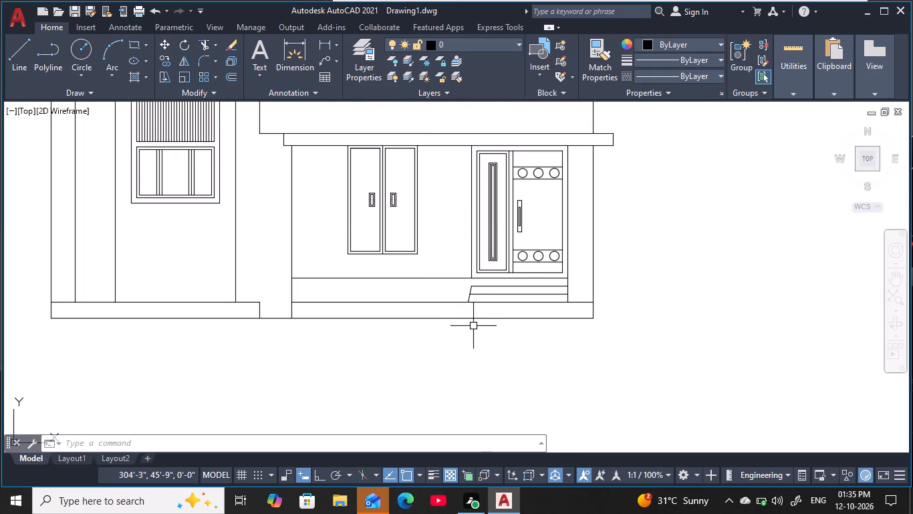
pyautogui.scroll(-1, 469, 330)
pyautogui.moveTo(475, 334); pyautogui.dragTo(578, 426, button='middle')
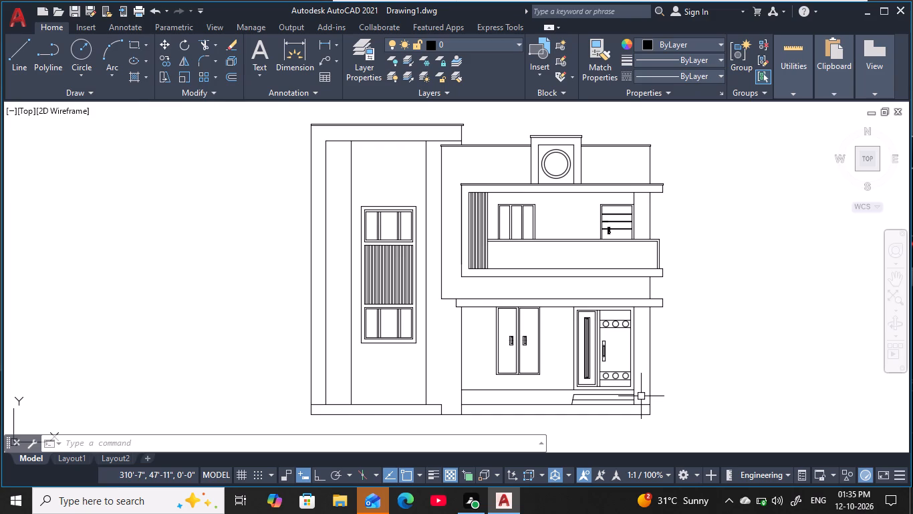
pyautogui.scroll(1, 641, 396)
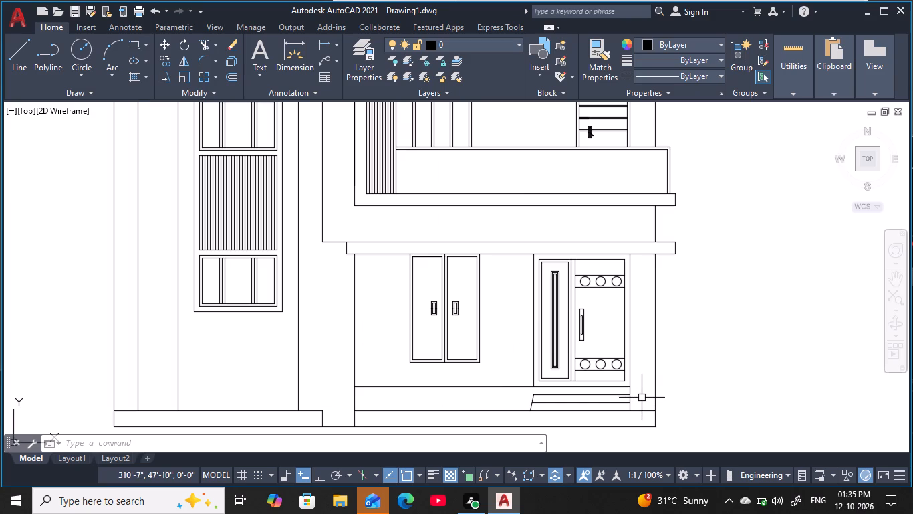
pyautogui.moveTo(682, 307); pyautogui.dragTo(722, 334, button='middle')
pyautogui.scroll(-1, 757, 313)
pyautogui.moveTo(757, 313); pyautogui.dragTo(767, 323, button='middle')
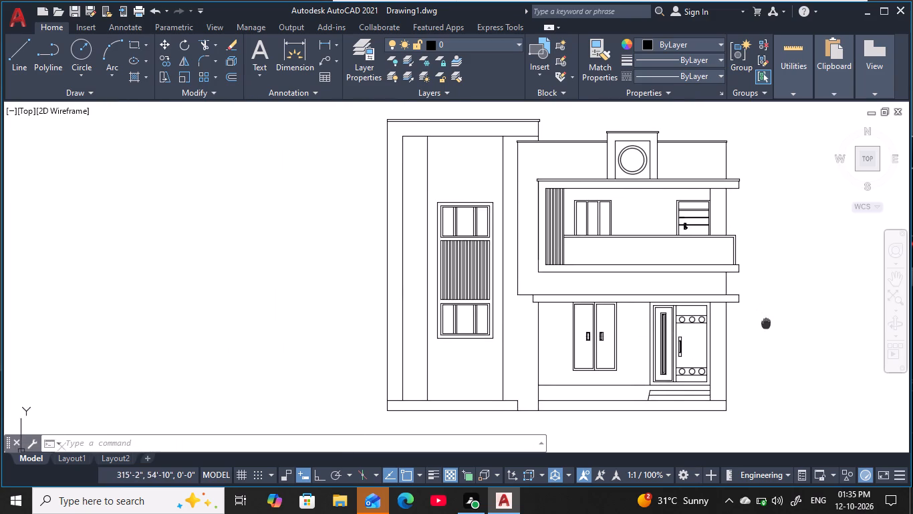
pyautogui.moveTo(767, 323); pyautogui.dragTo(790, 323, button='middle')
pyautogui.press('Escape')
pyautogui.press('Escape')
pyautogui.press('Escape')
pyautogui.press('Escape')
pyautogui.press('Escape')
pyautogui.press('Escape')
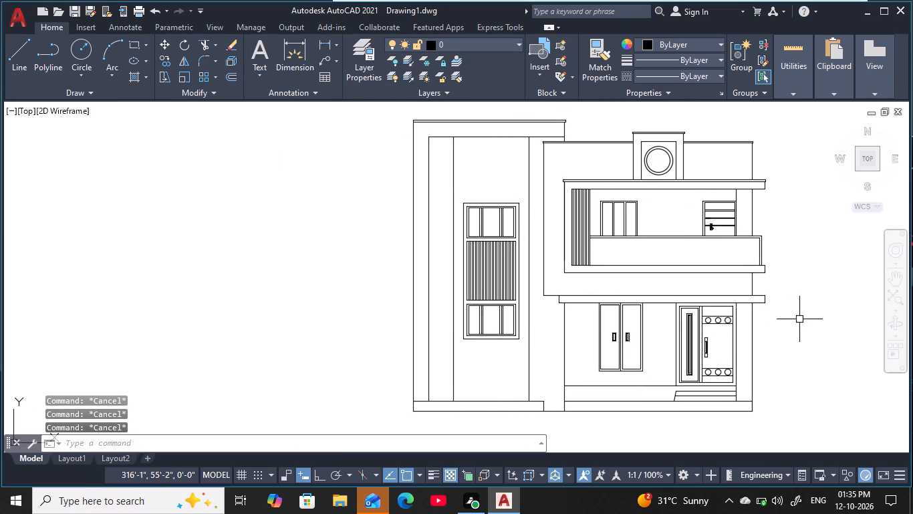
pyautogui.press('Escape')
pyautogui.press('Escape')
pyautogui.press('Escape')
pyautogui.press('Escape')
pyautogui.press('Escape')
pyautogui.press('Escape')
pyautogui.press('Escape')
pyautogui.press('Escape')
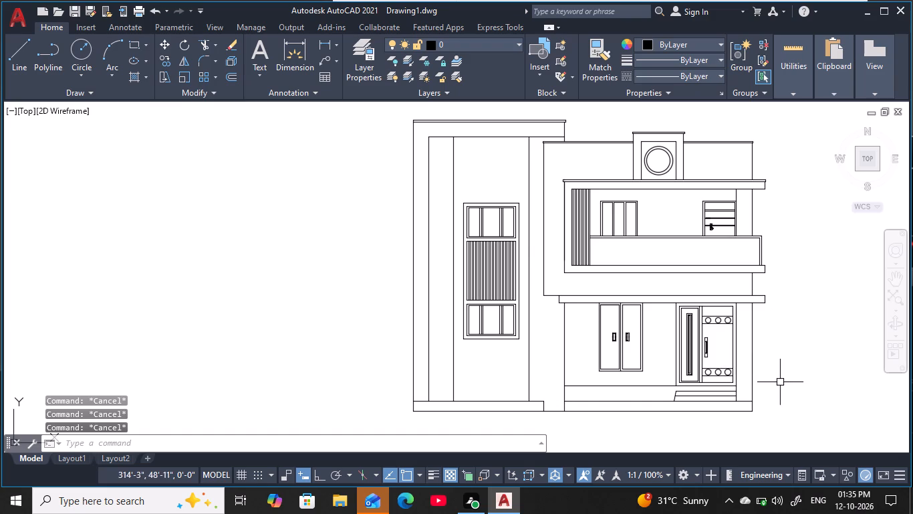
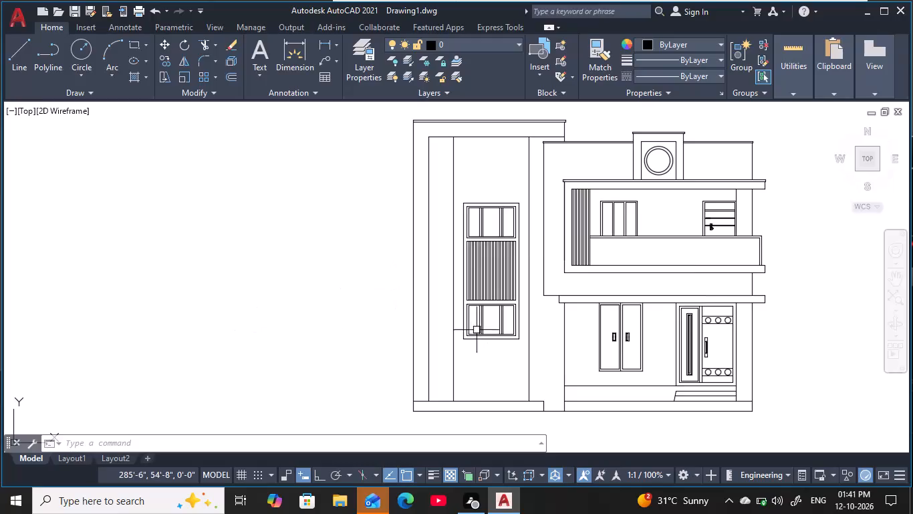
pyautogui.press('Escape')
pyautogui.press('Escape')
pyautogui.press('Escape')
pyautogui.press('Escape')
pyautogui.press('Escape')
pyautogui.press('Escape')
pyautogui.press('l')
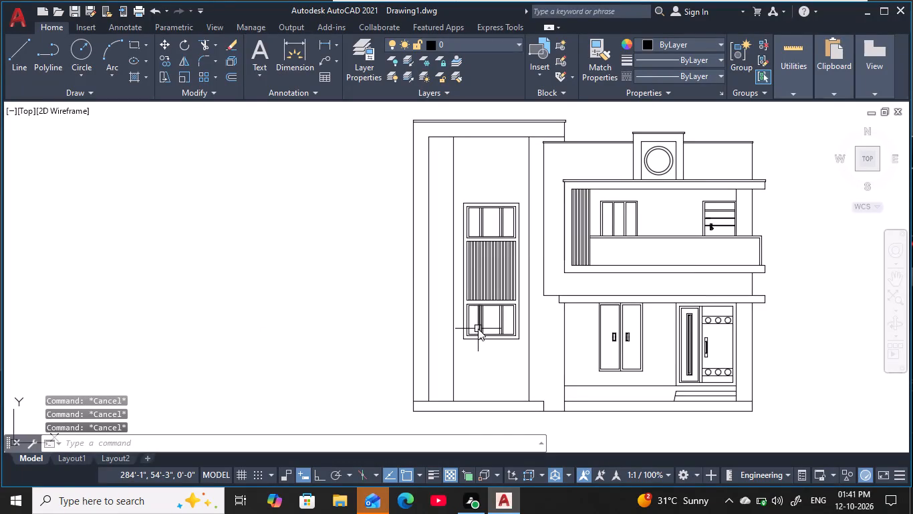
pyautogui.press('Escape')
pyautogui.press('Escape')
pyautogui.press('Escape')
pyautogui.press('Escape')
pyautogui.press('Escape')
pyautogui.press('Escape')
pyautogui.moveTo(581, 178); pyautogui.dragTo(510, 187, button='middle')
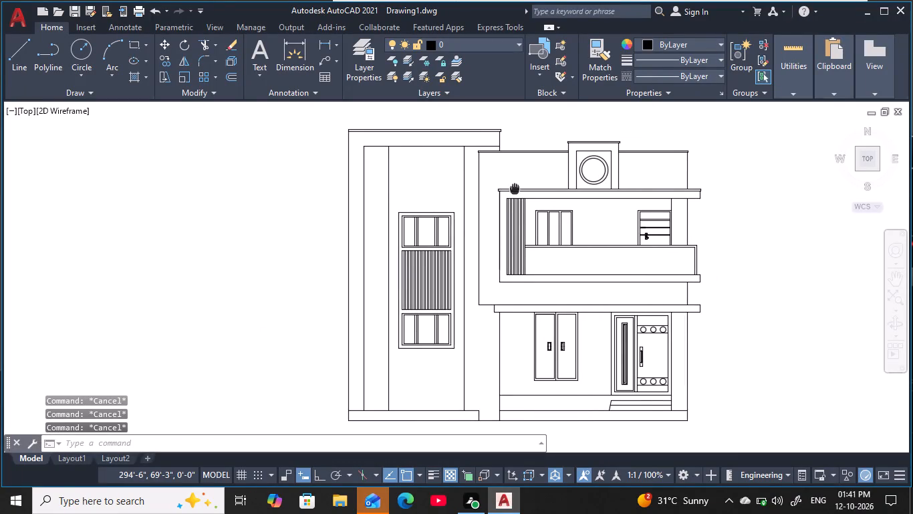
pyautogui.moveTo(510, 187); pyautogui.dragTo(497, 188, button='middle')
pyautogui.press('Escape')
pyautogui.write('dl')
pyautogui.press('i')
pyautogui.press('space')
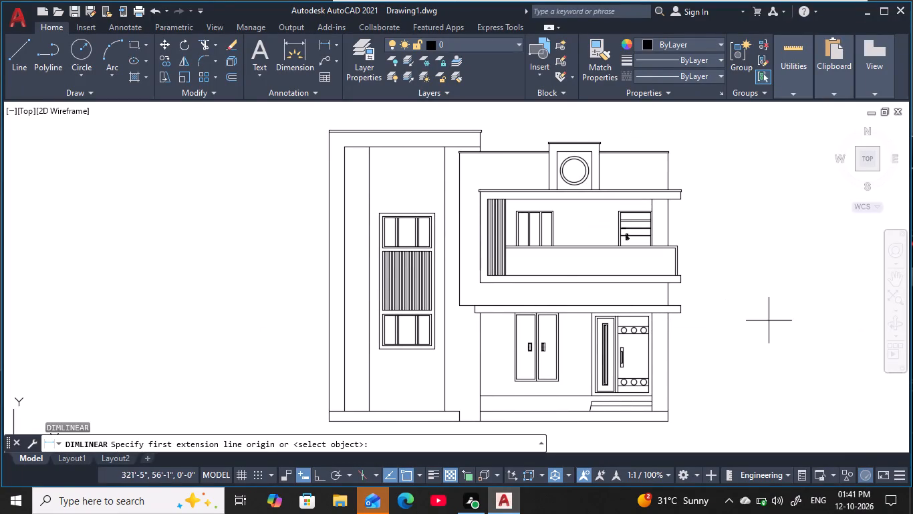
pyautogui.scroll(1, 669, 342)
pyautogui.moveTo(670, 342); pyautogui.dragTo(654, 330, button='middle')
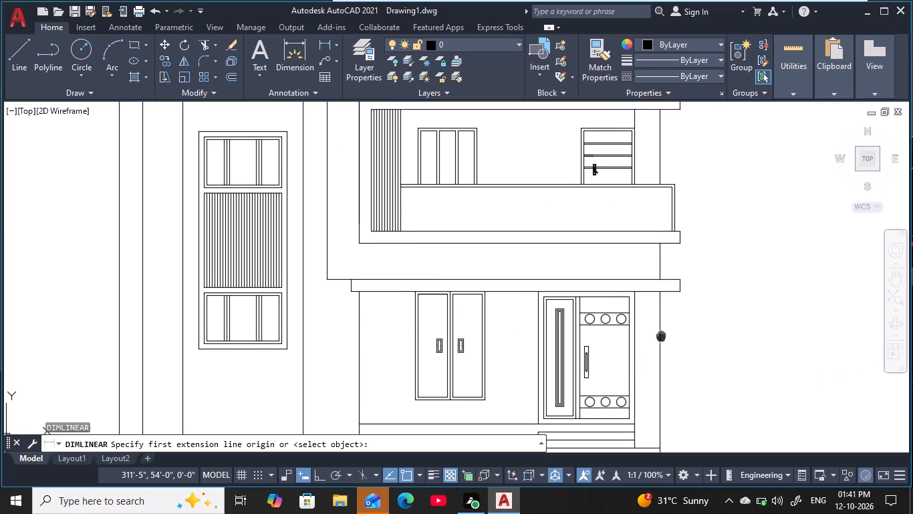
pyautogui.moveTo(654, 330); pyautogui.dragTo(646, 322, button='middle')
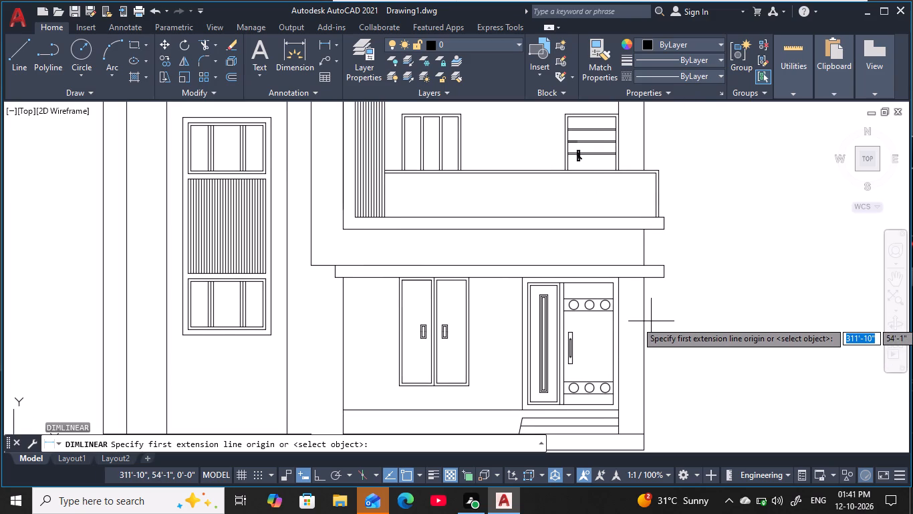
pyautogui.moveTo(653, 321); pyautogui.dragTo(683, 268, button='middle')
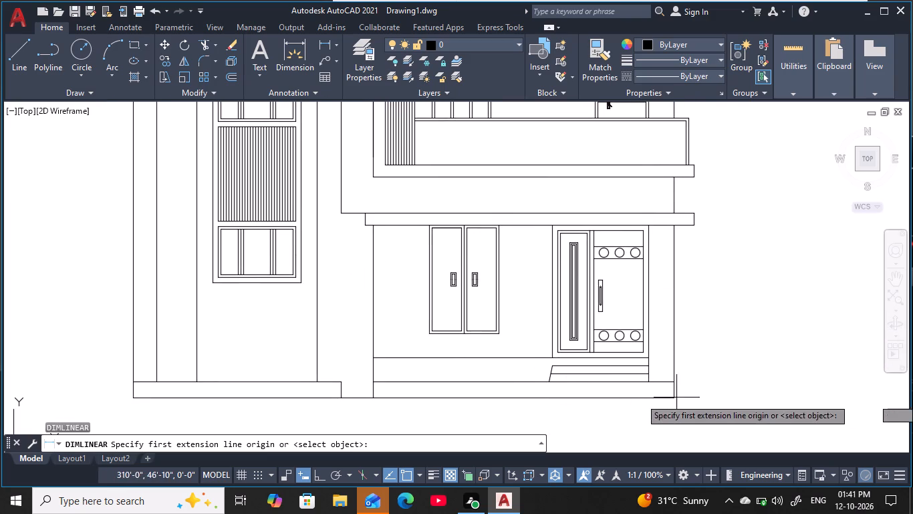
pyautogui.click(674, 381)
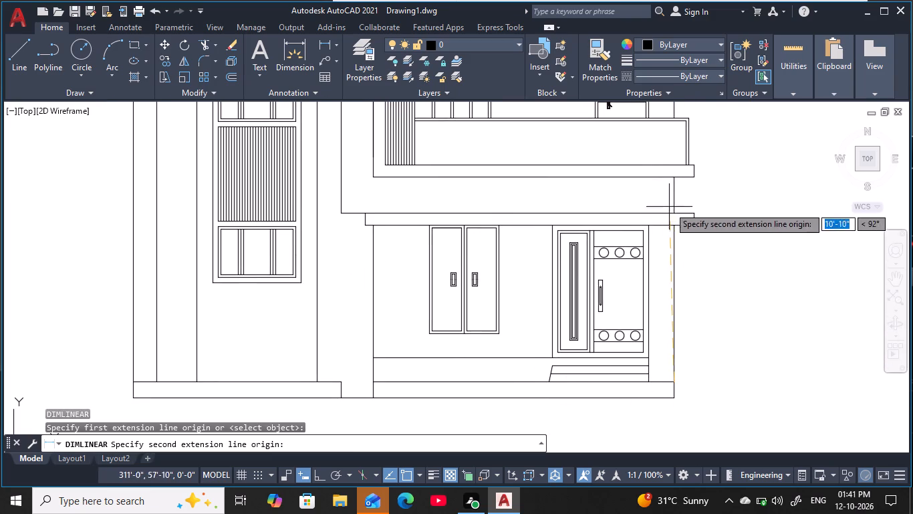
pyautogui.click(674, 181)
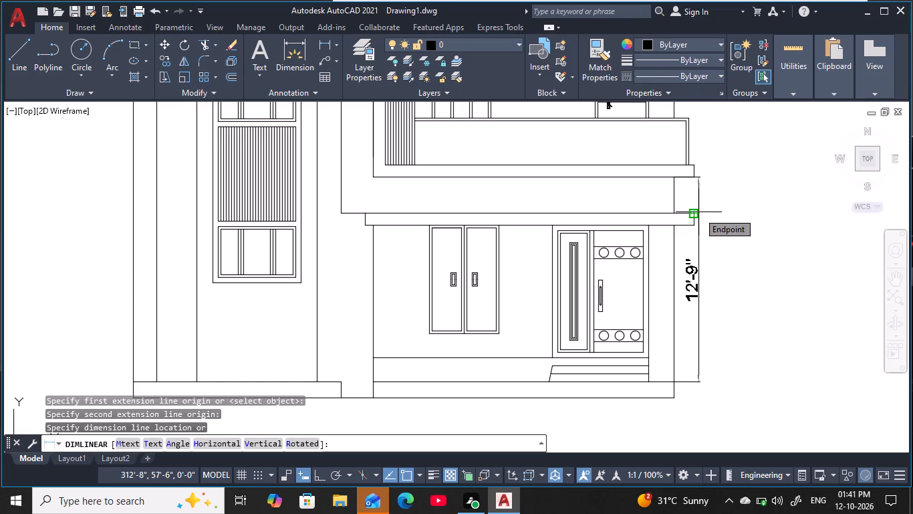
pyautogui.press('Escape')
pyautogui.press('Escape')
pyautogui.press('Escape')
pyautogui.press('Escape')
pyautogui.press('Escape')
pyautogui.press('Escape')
# Add a vertical linear dimension beside the front door wall, from the top of the base strip to the top of the ground-floor slab.
pyautogui.write('dli')
pyautogui.press('space')
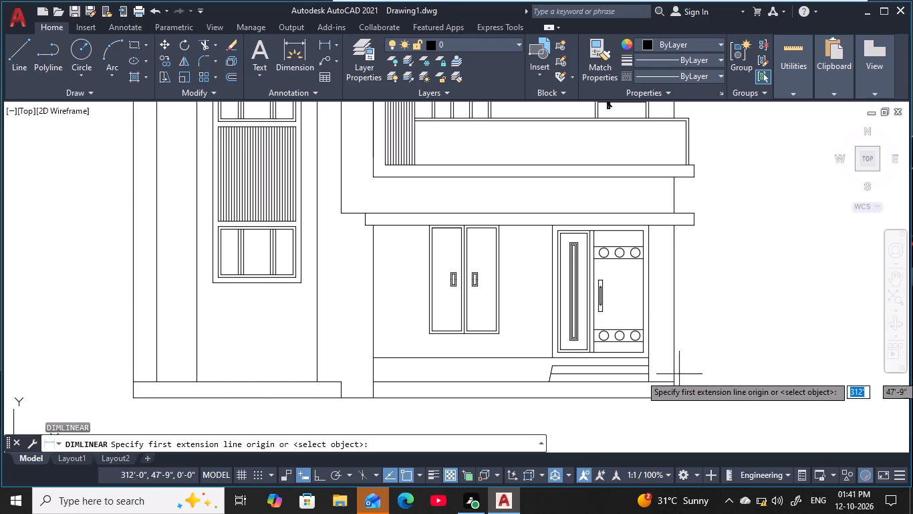
pyautogui.click(672, 379)
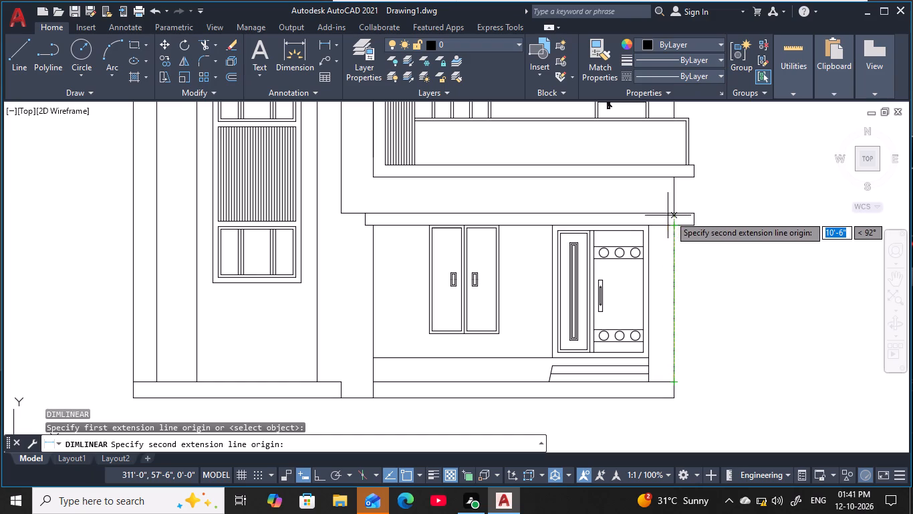
pyautogui.click(672, 216)
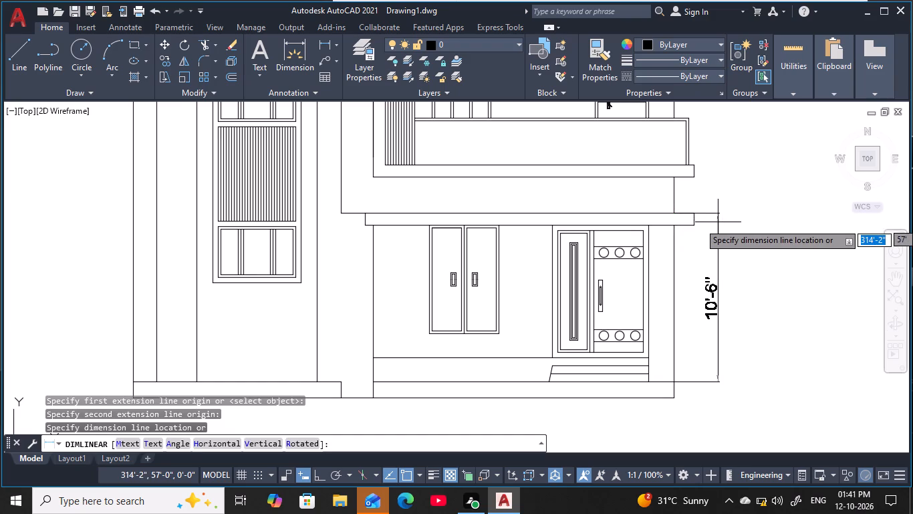
pyautogui.click(719, 239)
pyautogui.moveTo(730, 210); pyautogui.dragTo(731, 210, button='middle')
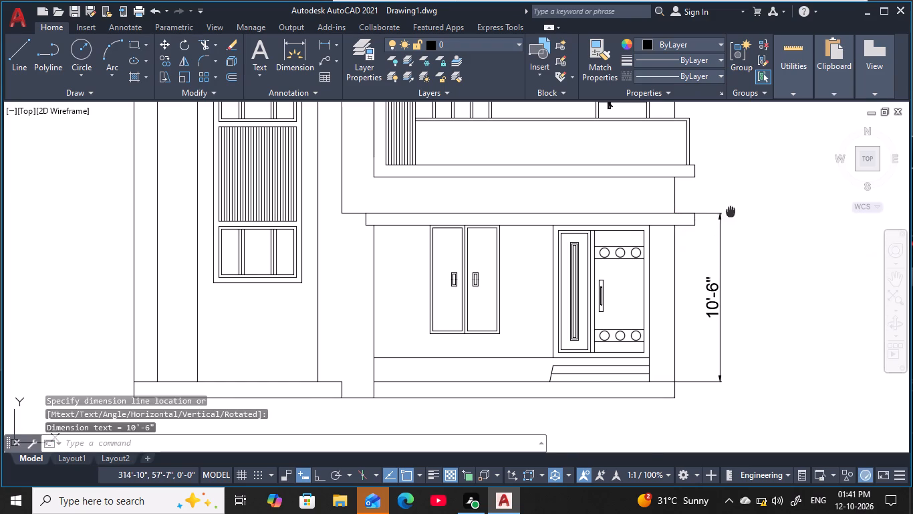
pyautogui.moveTo(731, 210); pyautogui.dragTo(707, 314, button='middle')
pyautogui.press('Escape')
pyautogui.press('Escape')
pyautogui.press('Escape')
pyautogui.press('Escape')
pyautogui.press('Escape')
pyautogui.press('Escape')
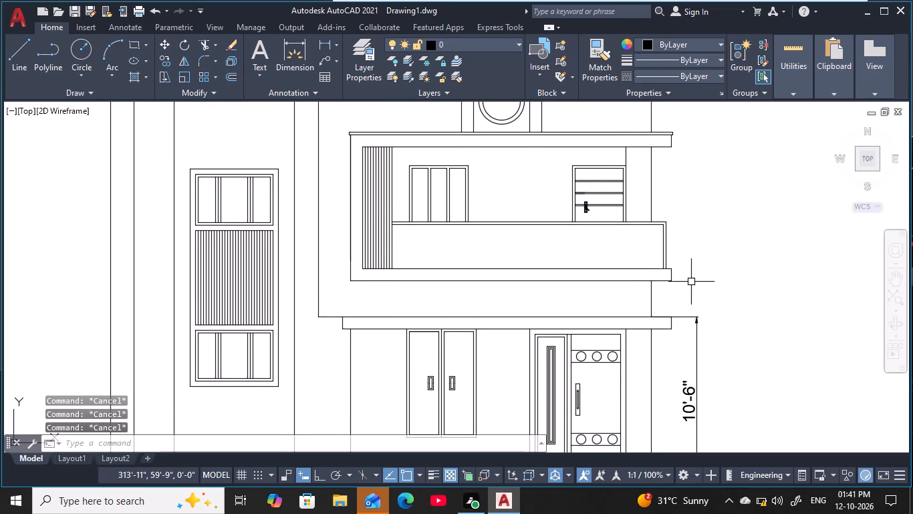
pyautogui.press('Escape')
pyautogui.press('Escape')
pyautogui.press('Escape')
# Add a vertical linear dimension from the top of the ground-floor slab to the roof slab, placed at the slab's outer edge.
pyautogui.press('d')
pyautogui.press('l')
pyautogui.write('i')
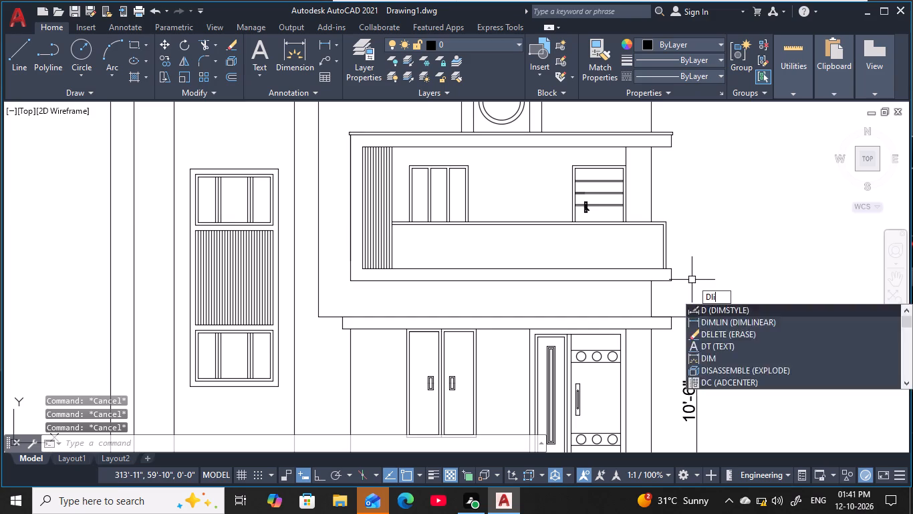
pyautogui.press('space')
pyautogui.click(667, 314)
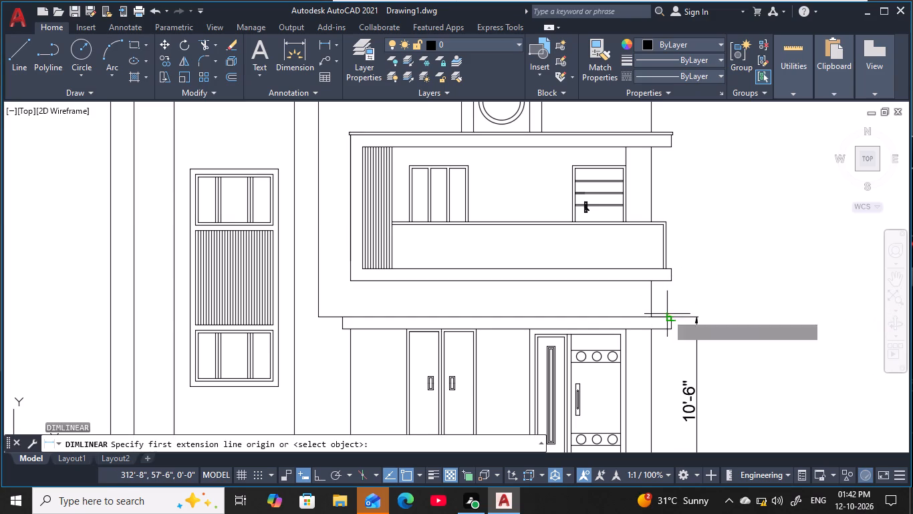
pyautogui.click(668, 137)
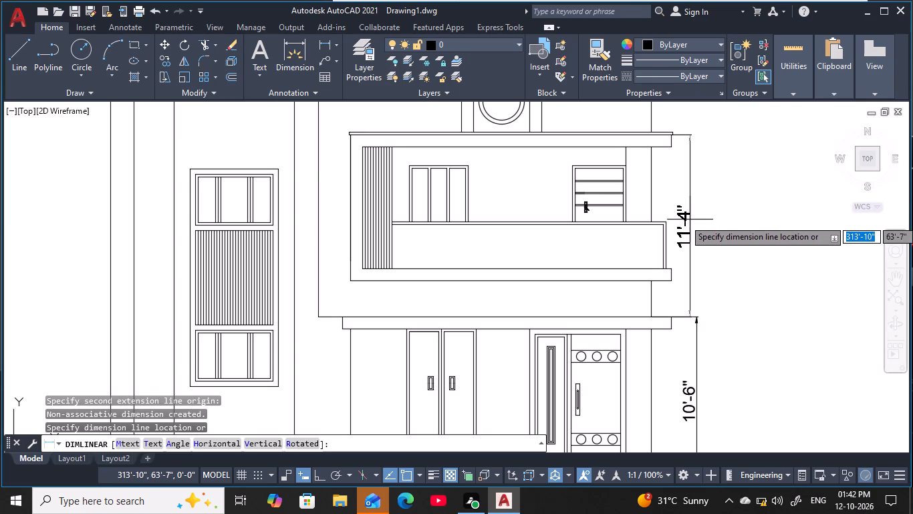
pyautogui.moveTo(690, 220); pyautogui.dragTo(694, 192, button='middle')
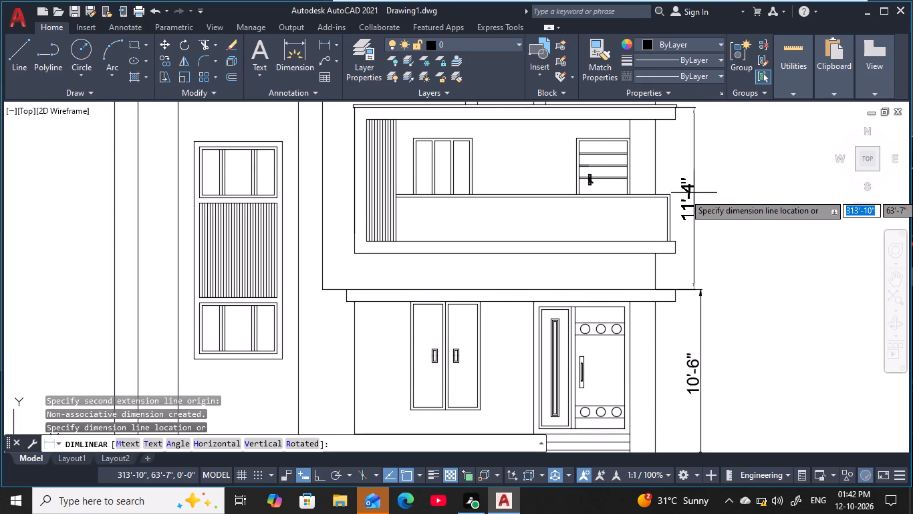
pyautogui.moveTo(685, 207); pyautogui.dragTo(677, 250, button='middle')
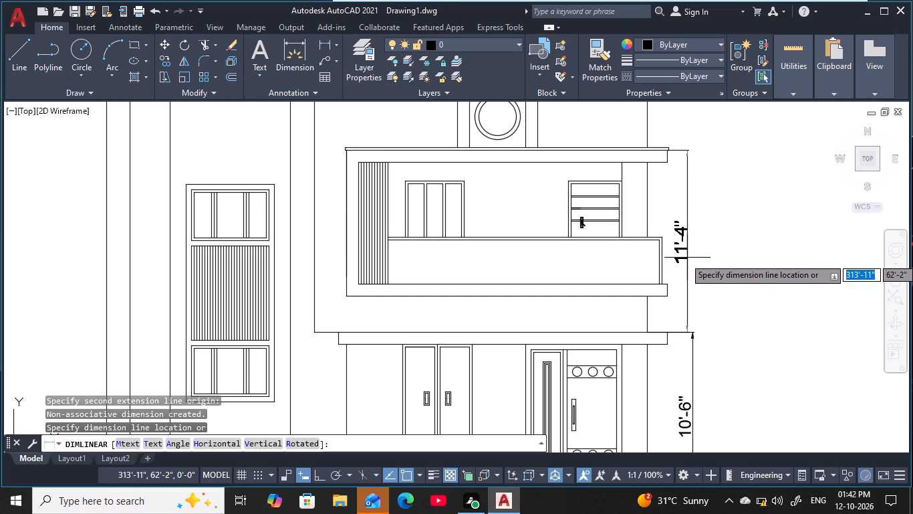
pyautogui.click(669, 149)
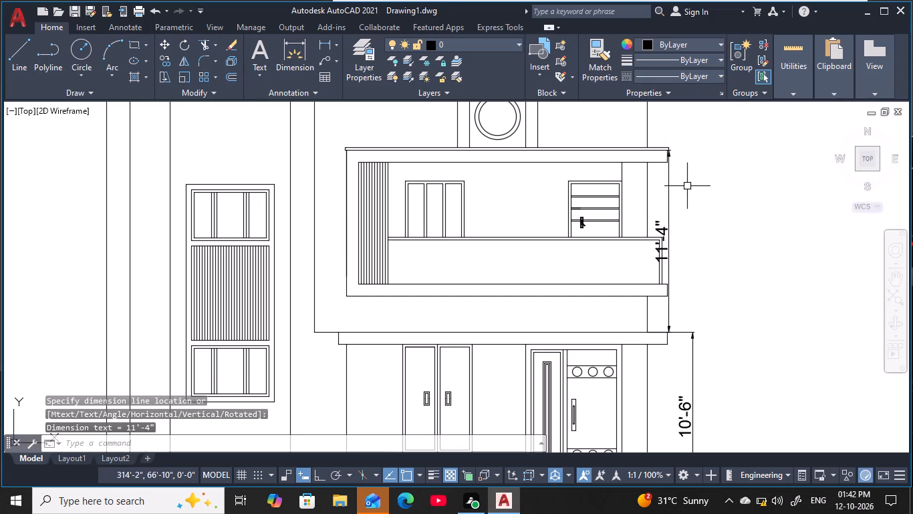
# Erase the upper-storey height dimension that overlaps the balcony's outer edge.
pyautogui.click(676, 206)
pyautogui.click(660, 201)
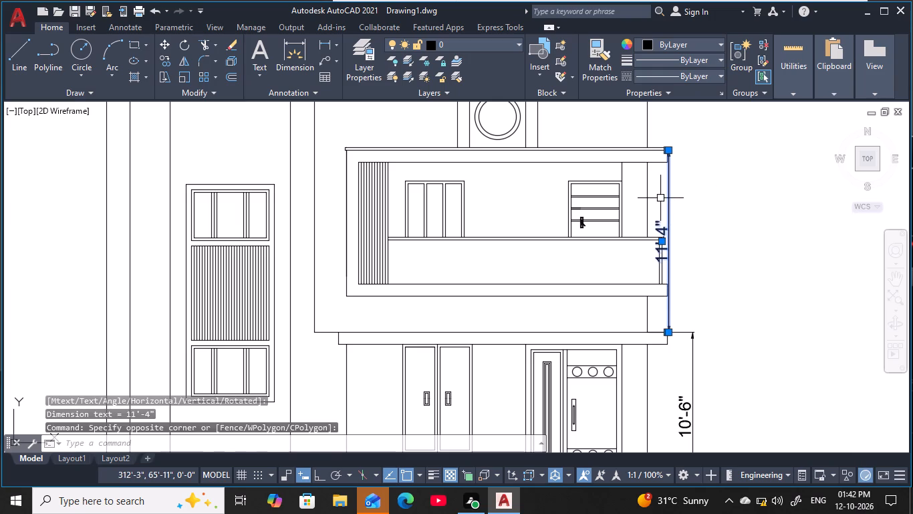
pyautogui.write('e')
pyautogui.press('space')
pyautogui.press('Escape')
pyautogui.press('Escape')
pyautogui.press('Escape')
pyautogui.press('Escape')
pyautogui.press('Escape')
# Add a vertical linear dimension outside the balcony, from the top of the ground-floor slab to the top edge of the roof slab.
pyautogui.write('dli')
pyautogui.press('space')
pyautogui.scroll(1, 679, 281)
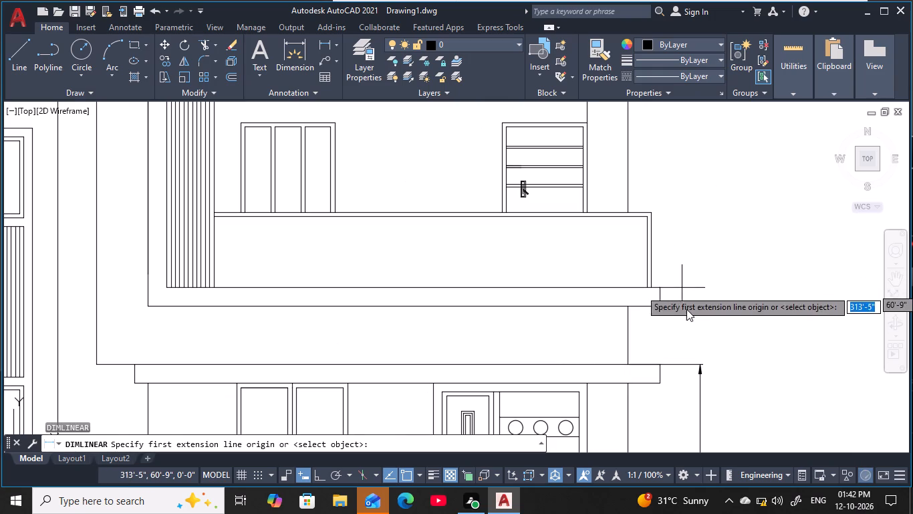
pyautogui.click(660, 363)
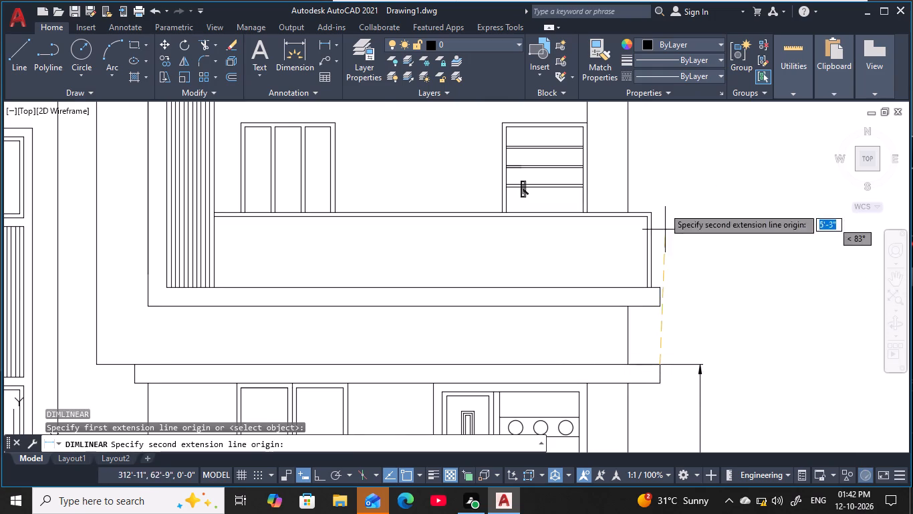
pyautogui.moveTo(646, 179); pyautogui.dragTo(676, 332, button='middle')
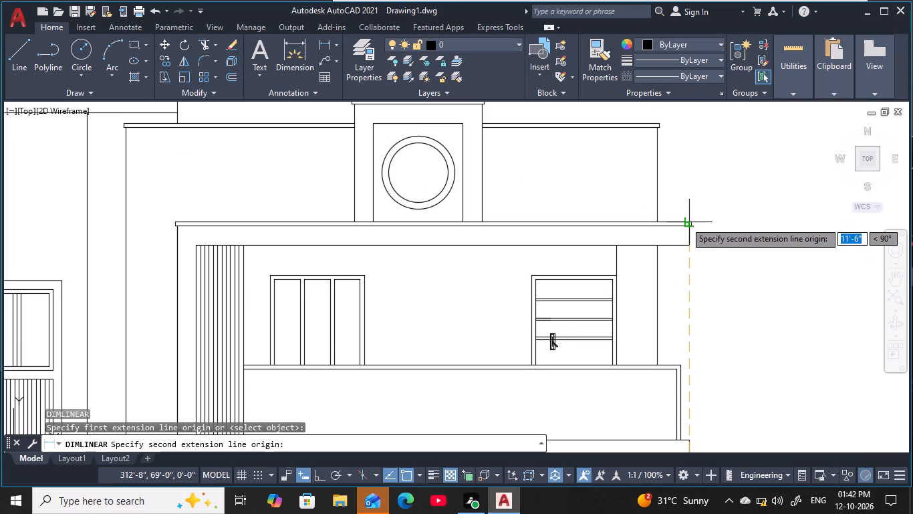
pyautogui.click(685, 222)
pyautogui.moveTo(722, 266); pyautogui.dragTo(702, 186, button='middle')
pyautogui.scroll(-1, 700, 188)
pyautogui.click(702, 254)
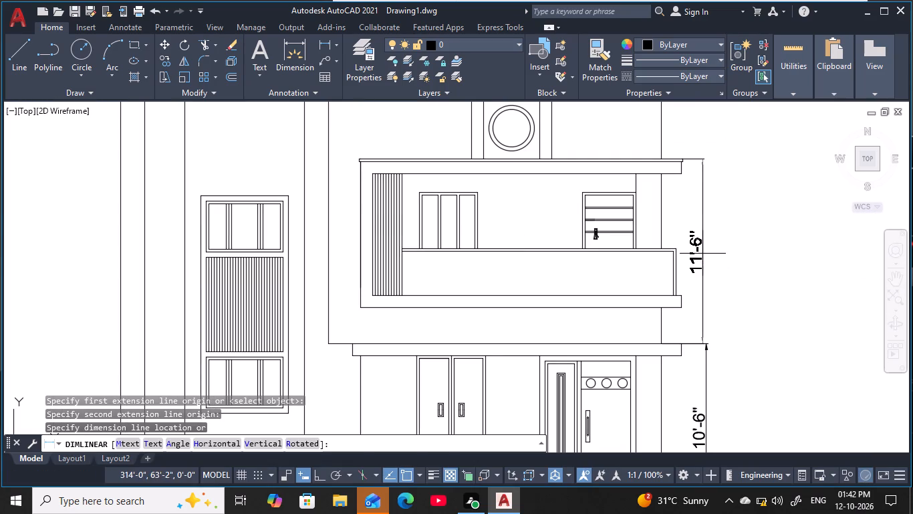
pyautogui.moveTo(695, 195); pyautogui.dragTo(696, 256, button='middle')
pyautogui.press('Escape')
pyautogui.press('Escape')
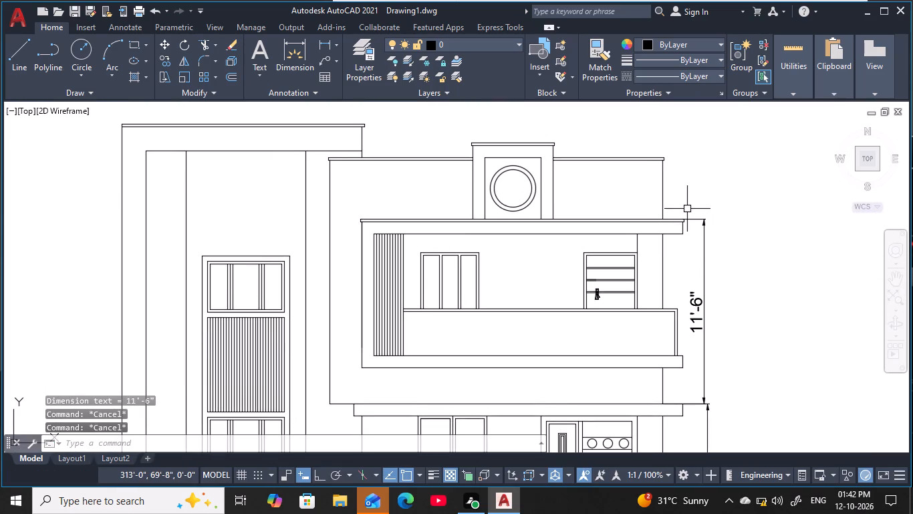
pyautogui.press('Escape')
pyautogui.press('Escape')
pyautogui.press('Escape')
pyautogui.press('Escape')
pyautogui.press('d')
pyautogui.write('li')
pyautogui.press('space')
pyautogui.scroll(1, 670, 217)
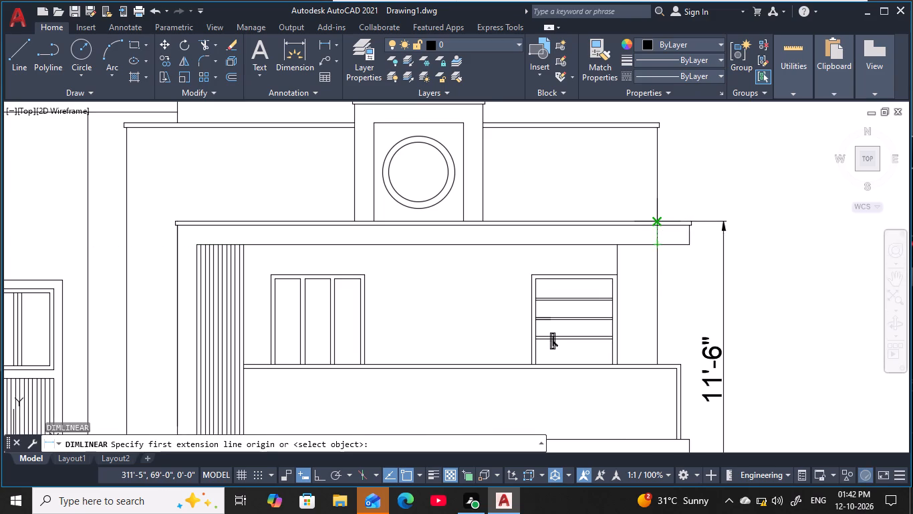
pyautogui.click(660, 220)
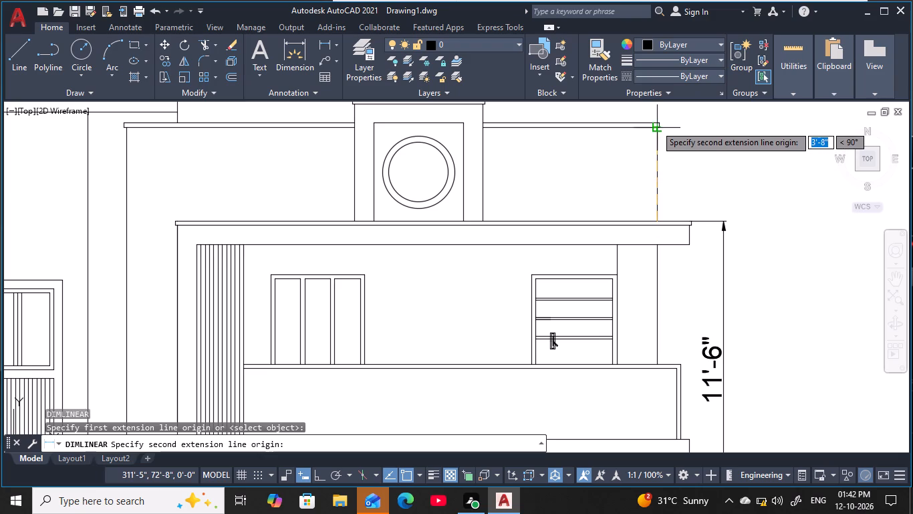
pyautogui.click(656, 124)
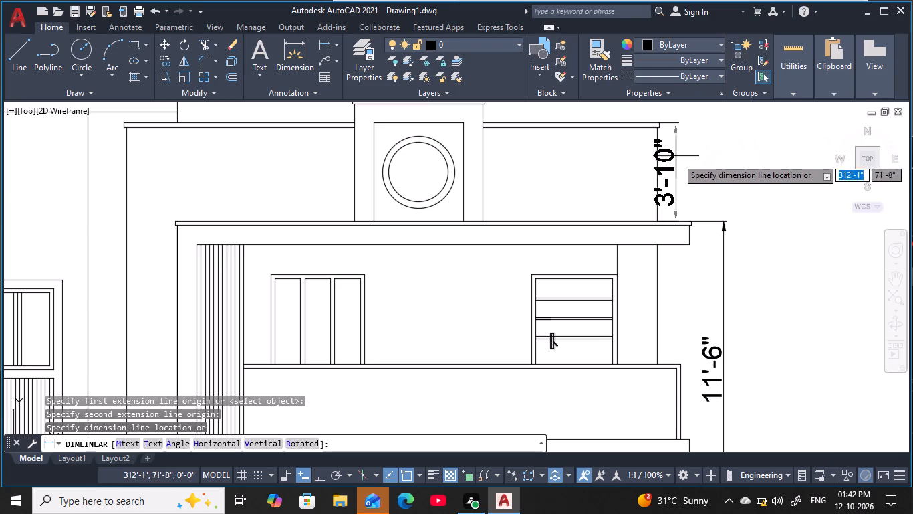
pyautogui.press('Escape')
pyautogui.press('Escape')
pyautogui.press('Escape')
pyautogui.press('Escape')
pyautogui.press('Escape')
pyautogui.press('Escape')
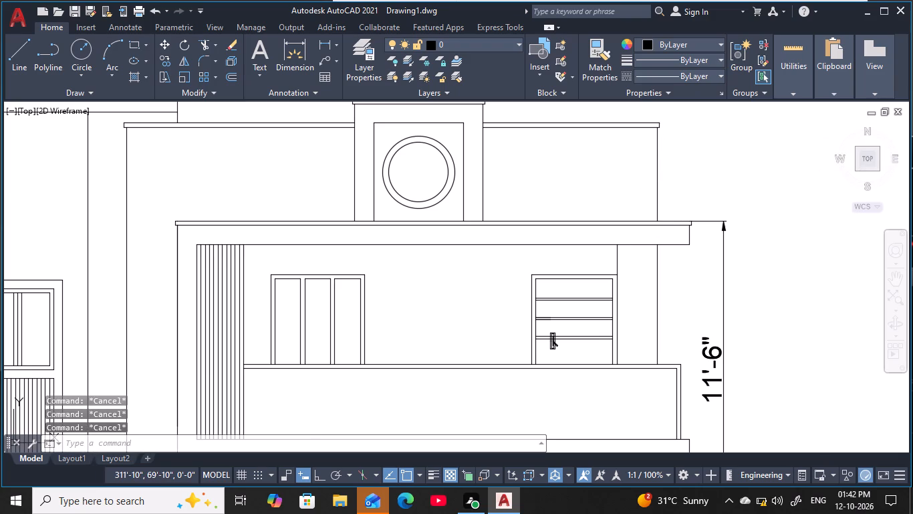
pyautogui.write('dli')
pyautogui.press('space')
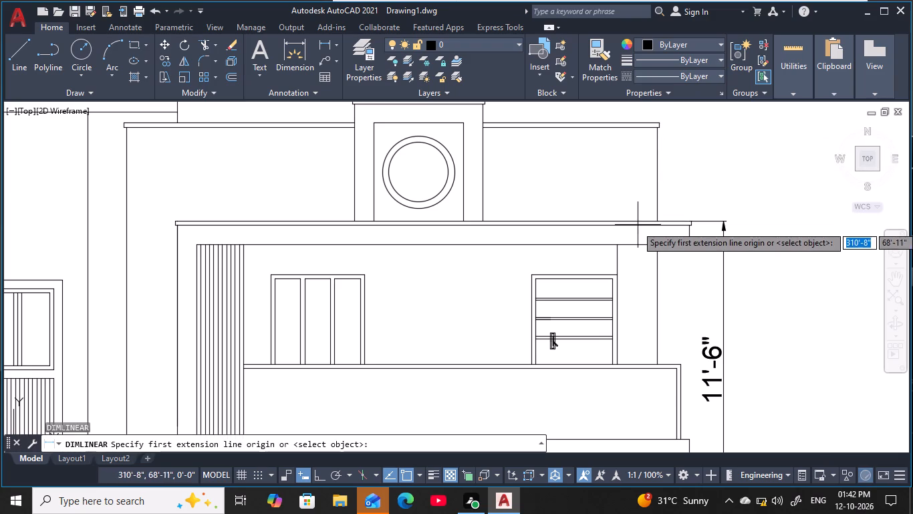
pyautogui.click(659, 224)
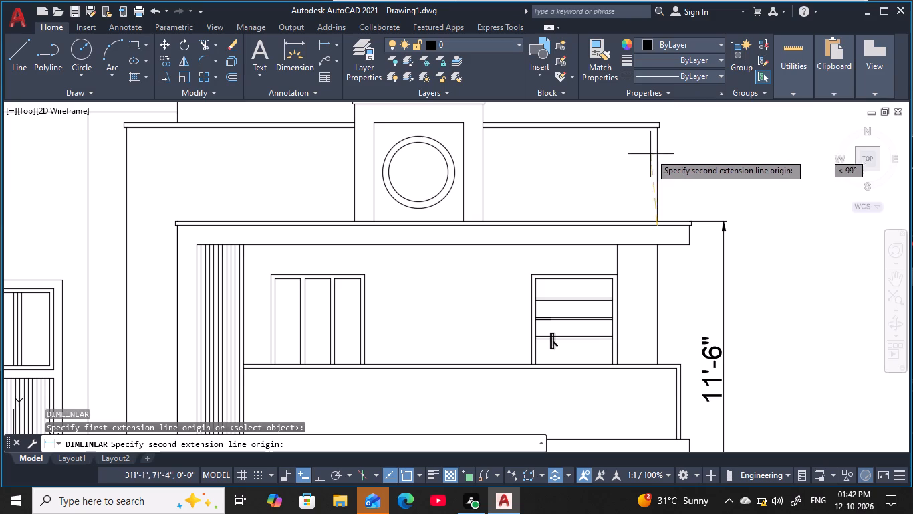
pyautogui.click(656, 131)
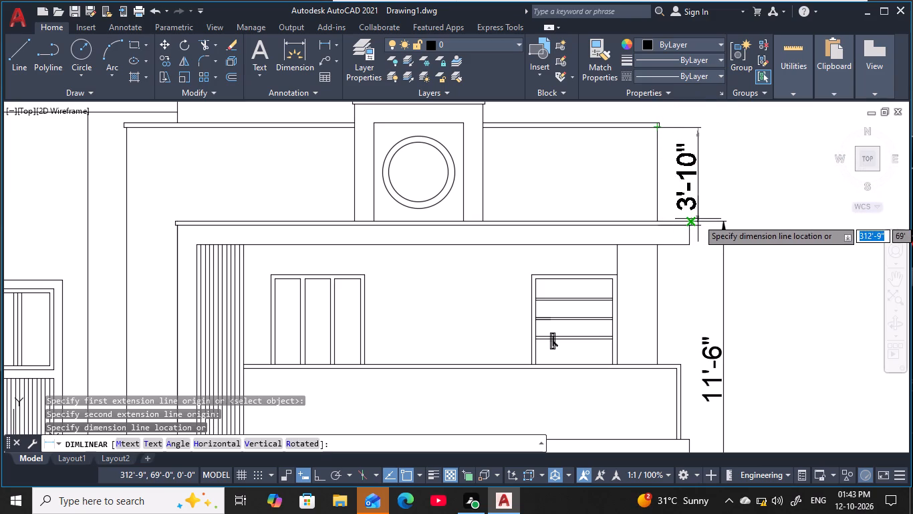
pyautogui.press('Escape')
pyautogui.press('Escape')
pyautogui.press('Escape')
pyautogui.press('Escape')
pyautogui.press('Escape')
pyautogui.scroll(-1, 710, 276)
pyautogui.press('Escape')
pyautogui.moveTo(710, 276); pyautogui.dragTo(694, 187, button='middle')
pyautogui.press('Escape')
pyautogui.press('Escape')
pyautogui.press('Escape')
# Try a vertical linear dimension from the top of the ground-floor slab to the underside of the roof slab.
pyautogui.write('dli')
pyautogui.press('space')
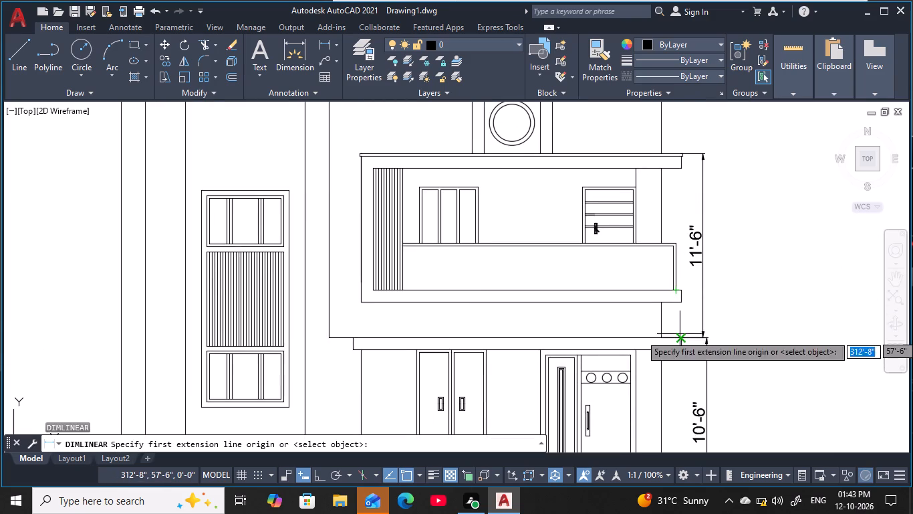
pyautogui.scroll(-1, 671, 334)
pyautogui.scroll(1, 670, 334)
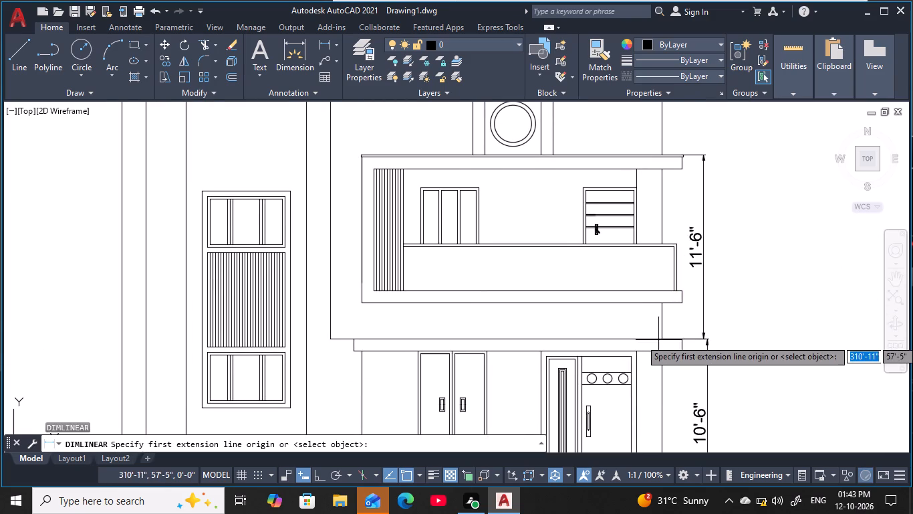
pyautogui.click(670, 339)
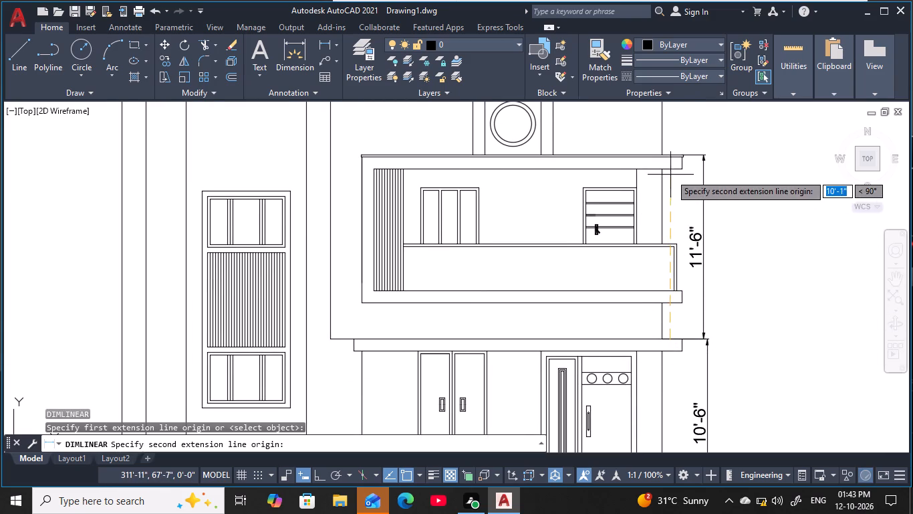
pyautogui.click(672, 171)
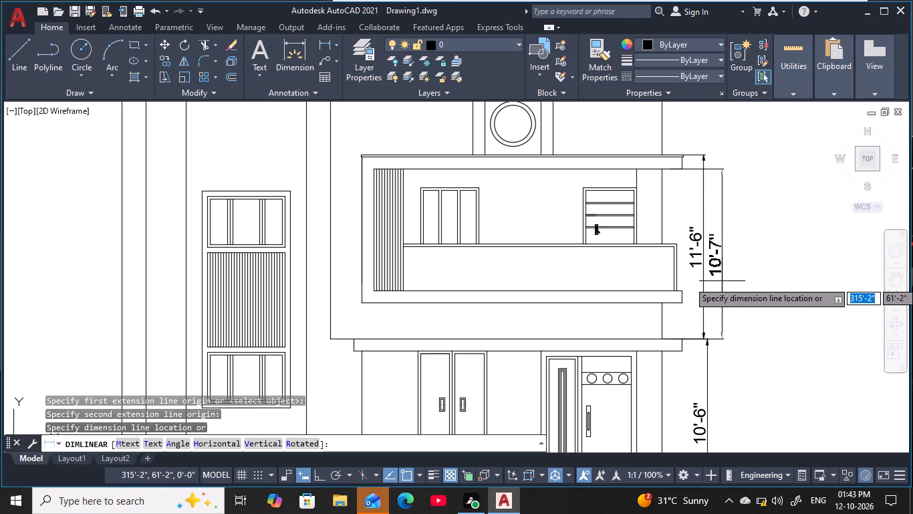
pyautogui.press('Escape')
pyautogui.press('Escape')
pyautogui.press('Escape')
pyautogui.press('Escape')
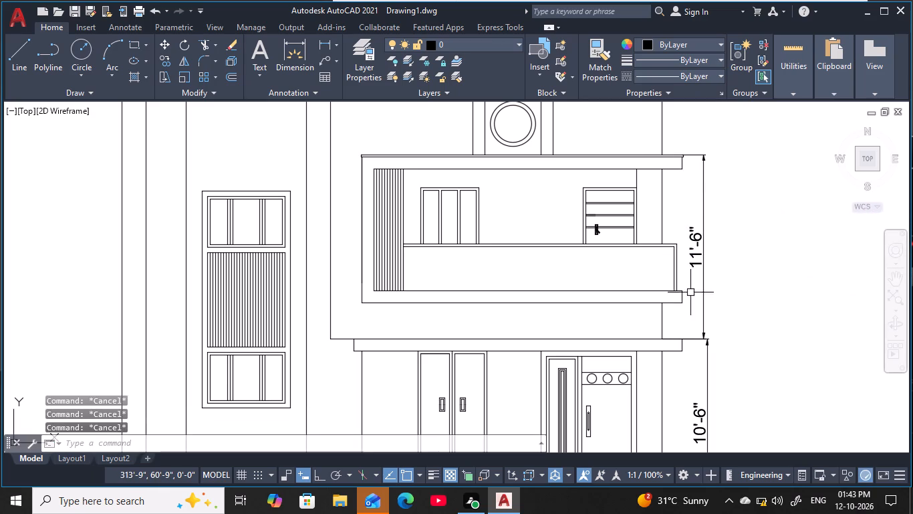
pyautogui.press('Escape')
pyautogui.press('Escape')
# Look over the entrance side of the elevation from the base strip up to the parapet, including the placed storey-height dimensions.
pyautogui.moveTo(686, 326); pyautogui.dragTo(694, 274, button='middle')
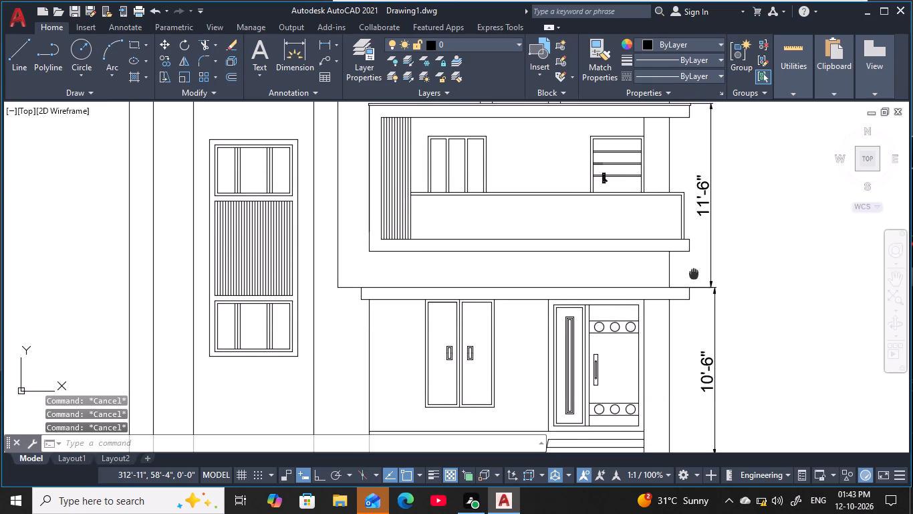
pyautogui.moveTo(694, 274); pyautogui.dragTo(688, 229, button='middle')
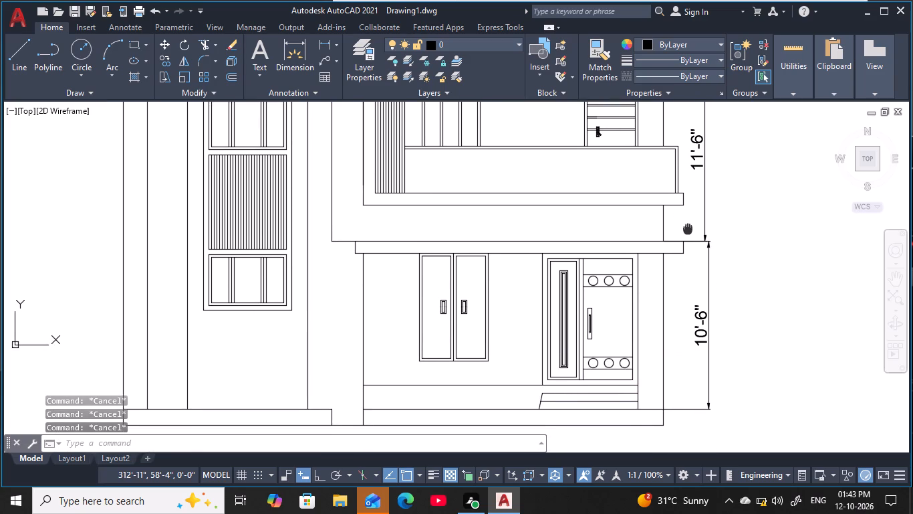
pyautogui.moveTo(688, 229); pyautogui.dragTo(689, 238, button='middle')
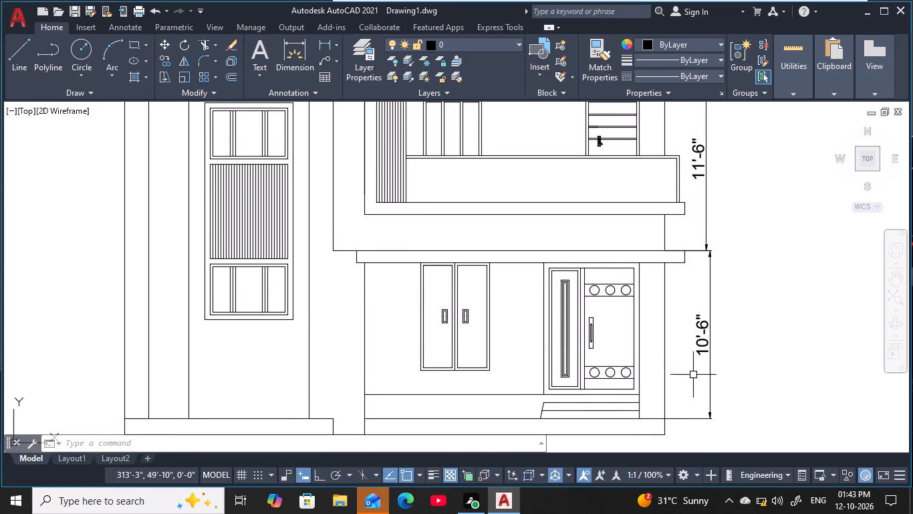
pyautogui.scroll(1, 710, 241)
pyautogui.scroll(-2, 692, 253)
pyautogui.moveTo(676, 275); pyautogui.dragTo(682, 246, button='middle')
pyautogui.scroll(1, 680, 250)
pyautogui.moveTo(680, 250); pyautogui.dragTo(662, 330, button='middle')
pyautogui.moveTo(682, 279); pyautogui.dragTo(684, 290, button='middle')
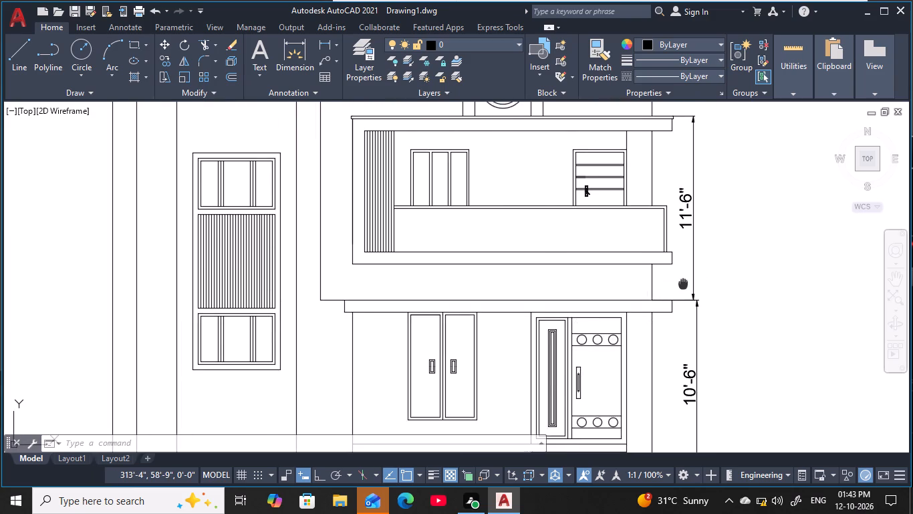
pyautogui.moveTo(684, 290); pyautogui.dragTo(668, 350, button='middle')
pyautogui.moveTo(666, 257); pyautogui.dragTo(670, 291, button='middle')
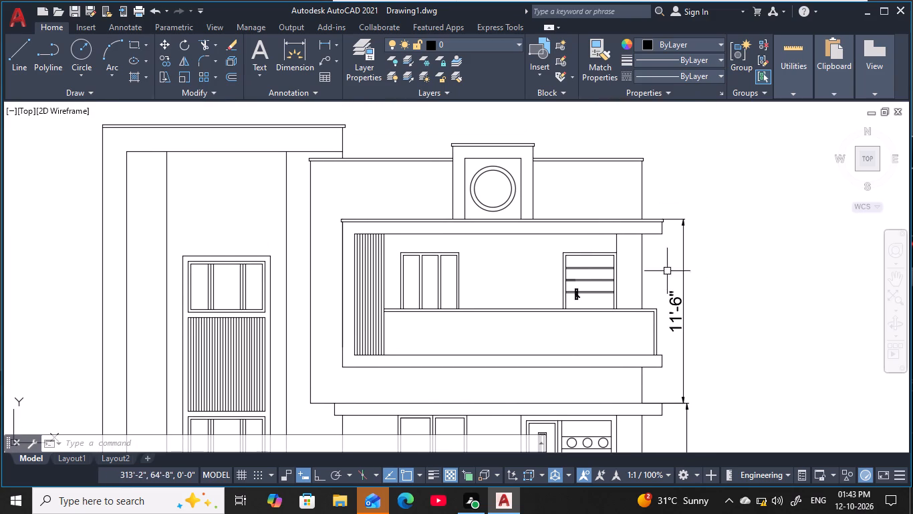
pyautogui.press('Escape')
pyautogui.press('Escape')
pyautogui.press('Escape')
pyautogui.press('Escape')
pyautogui.press('Escape')
pyautogui.press('Escape')
pyautogui.press('Escape')
pyautogui.press('Escape')
pyautogui.press('Escape')
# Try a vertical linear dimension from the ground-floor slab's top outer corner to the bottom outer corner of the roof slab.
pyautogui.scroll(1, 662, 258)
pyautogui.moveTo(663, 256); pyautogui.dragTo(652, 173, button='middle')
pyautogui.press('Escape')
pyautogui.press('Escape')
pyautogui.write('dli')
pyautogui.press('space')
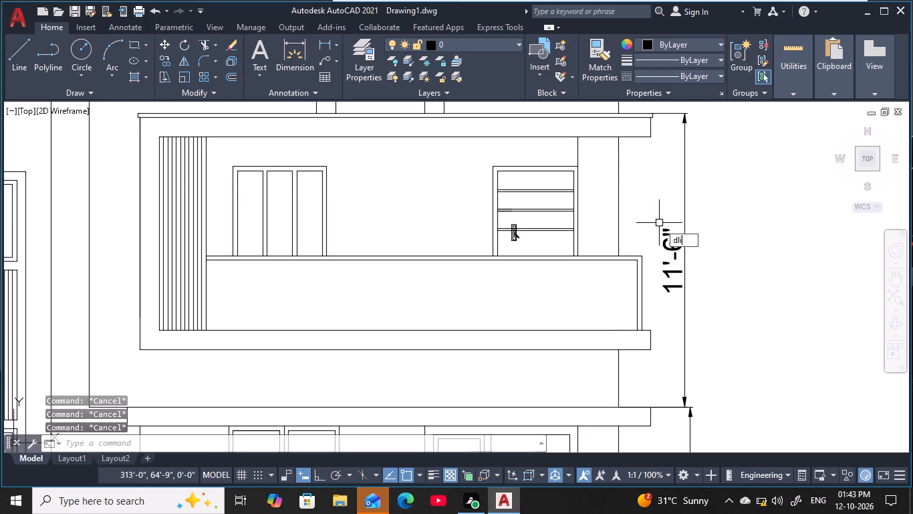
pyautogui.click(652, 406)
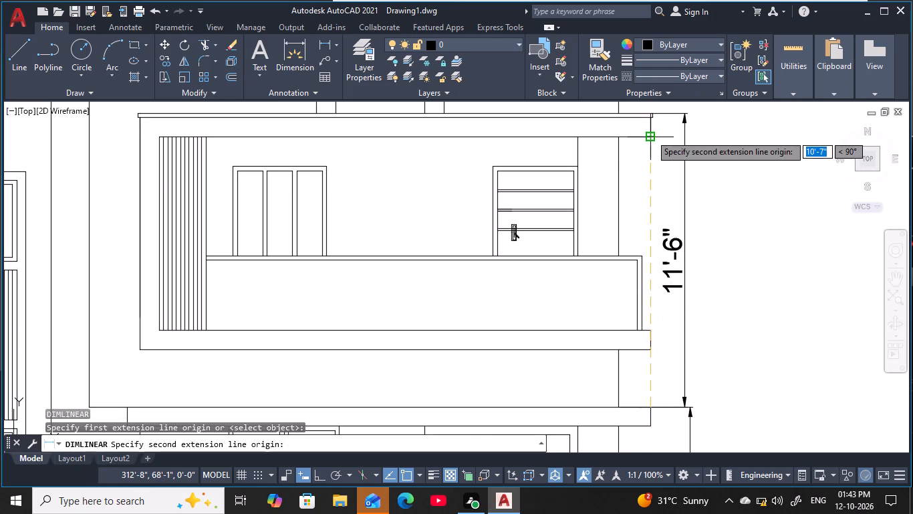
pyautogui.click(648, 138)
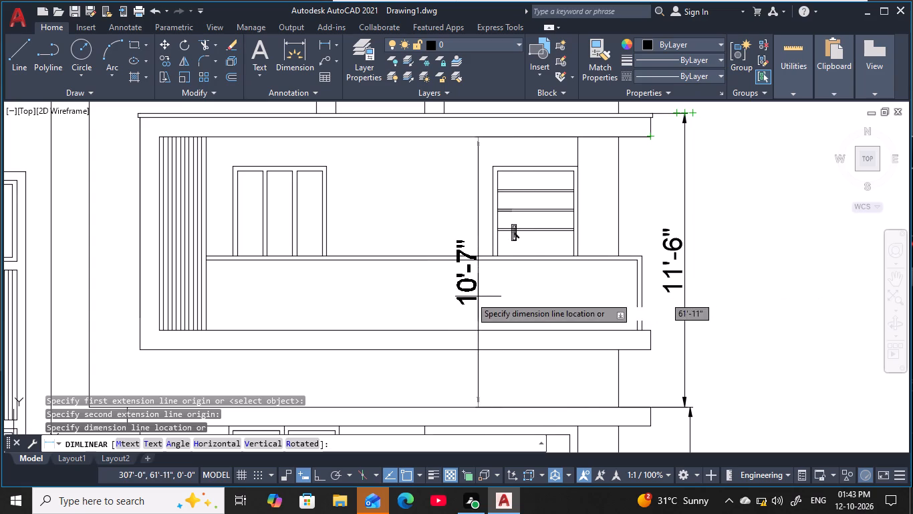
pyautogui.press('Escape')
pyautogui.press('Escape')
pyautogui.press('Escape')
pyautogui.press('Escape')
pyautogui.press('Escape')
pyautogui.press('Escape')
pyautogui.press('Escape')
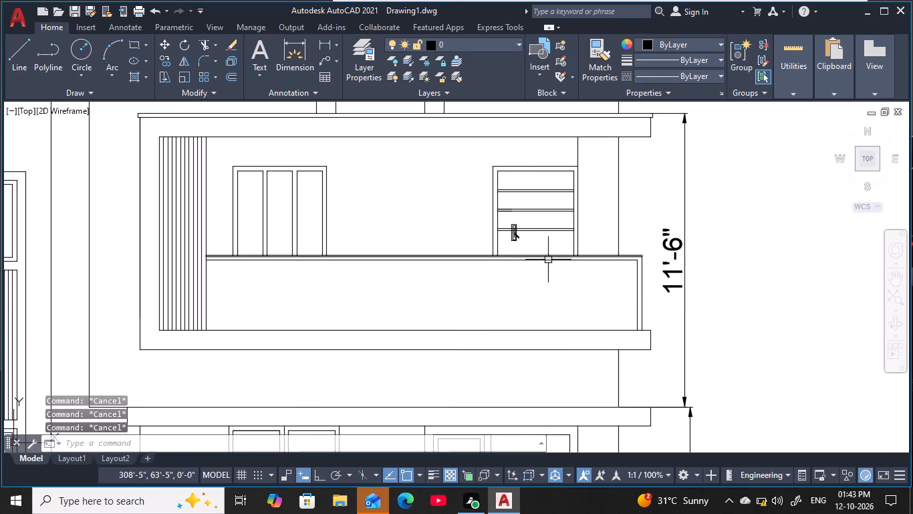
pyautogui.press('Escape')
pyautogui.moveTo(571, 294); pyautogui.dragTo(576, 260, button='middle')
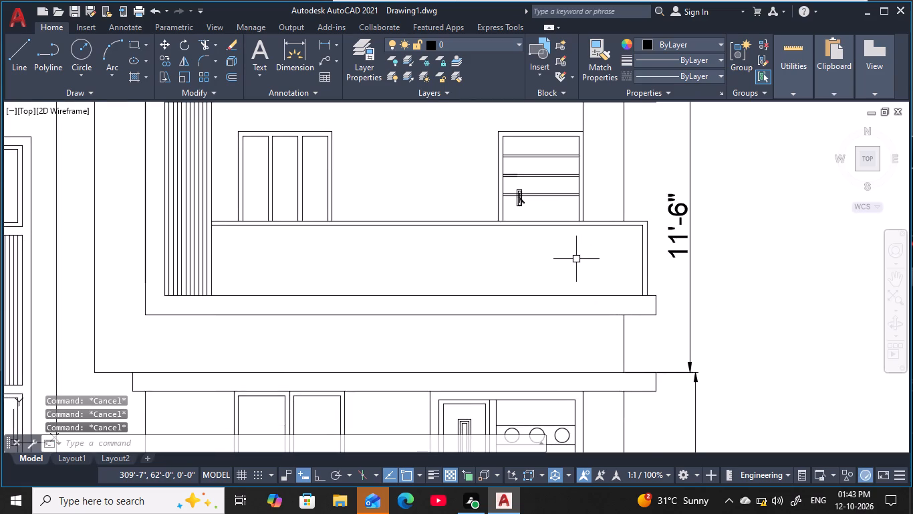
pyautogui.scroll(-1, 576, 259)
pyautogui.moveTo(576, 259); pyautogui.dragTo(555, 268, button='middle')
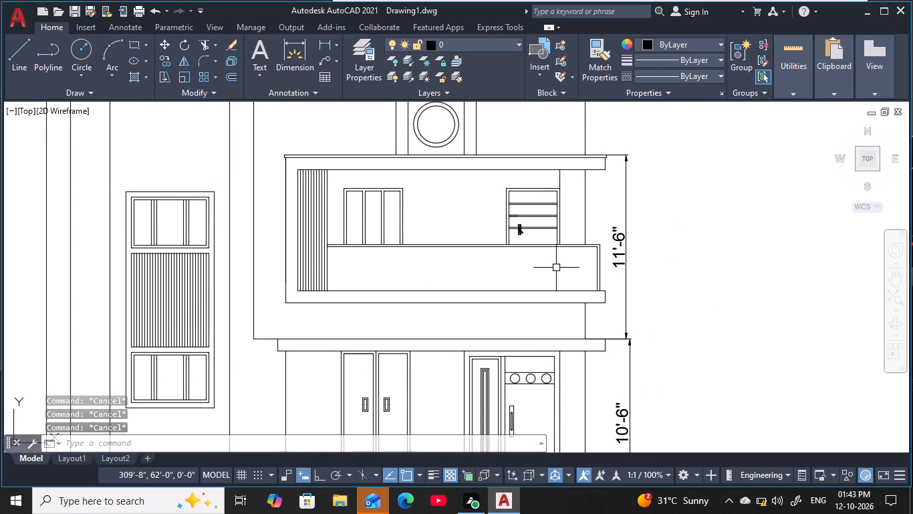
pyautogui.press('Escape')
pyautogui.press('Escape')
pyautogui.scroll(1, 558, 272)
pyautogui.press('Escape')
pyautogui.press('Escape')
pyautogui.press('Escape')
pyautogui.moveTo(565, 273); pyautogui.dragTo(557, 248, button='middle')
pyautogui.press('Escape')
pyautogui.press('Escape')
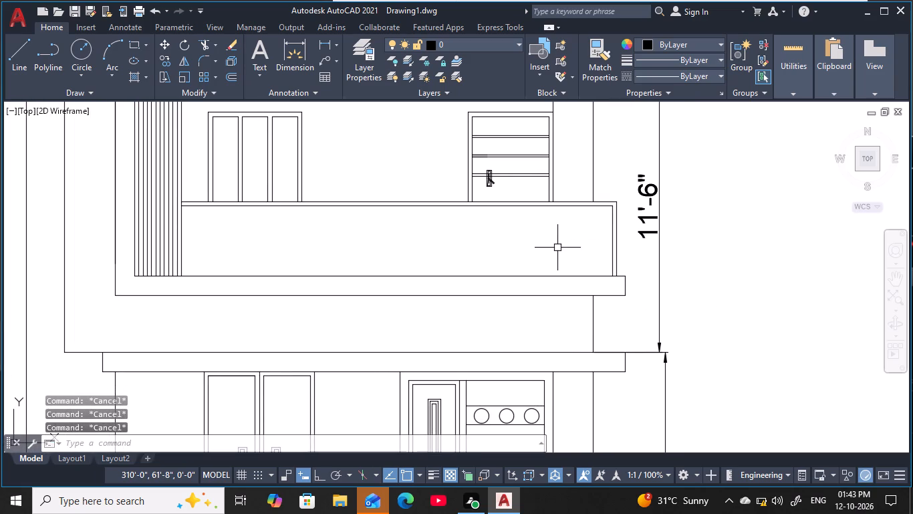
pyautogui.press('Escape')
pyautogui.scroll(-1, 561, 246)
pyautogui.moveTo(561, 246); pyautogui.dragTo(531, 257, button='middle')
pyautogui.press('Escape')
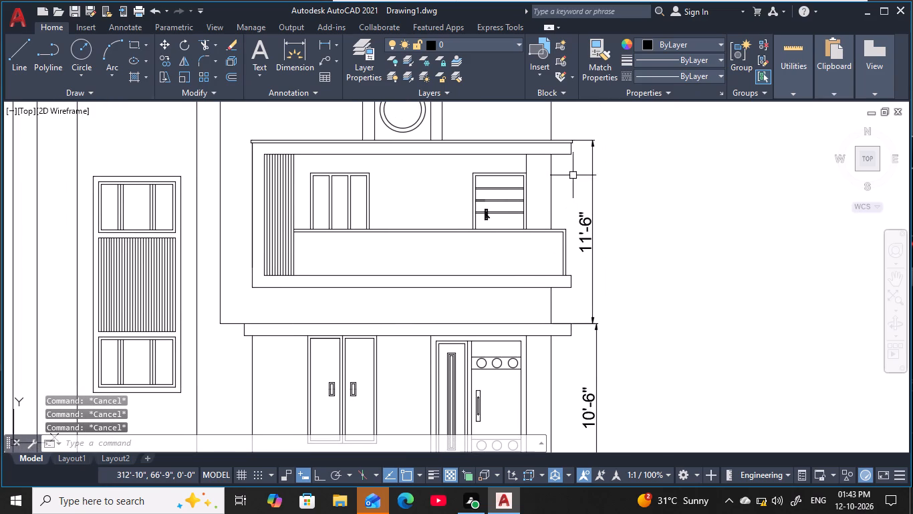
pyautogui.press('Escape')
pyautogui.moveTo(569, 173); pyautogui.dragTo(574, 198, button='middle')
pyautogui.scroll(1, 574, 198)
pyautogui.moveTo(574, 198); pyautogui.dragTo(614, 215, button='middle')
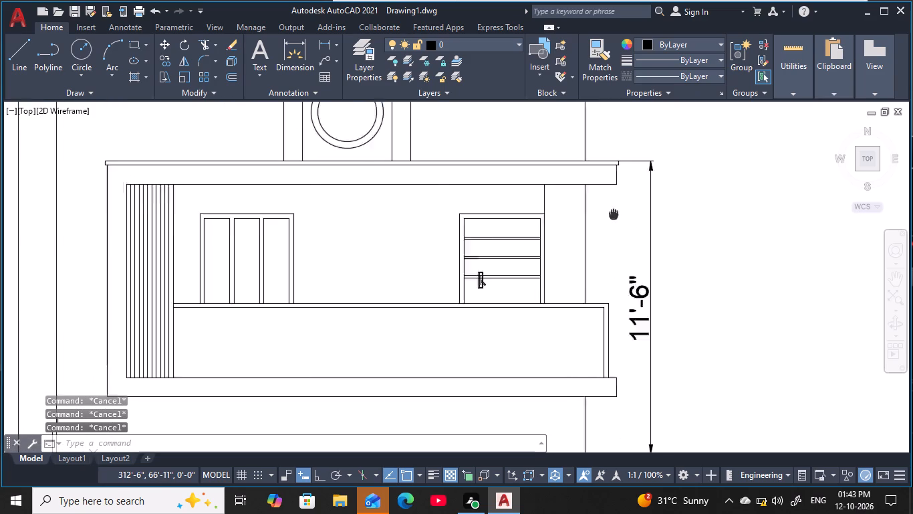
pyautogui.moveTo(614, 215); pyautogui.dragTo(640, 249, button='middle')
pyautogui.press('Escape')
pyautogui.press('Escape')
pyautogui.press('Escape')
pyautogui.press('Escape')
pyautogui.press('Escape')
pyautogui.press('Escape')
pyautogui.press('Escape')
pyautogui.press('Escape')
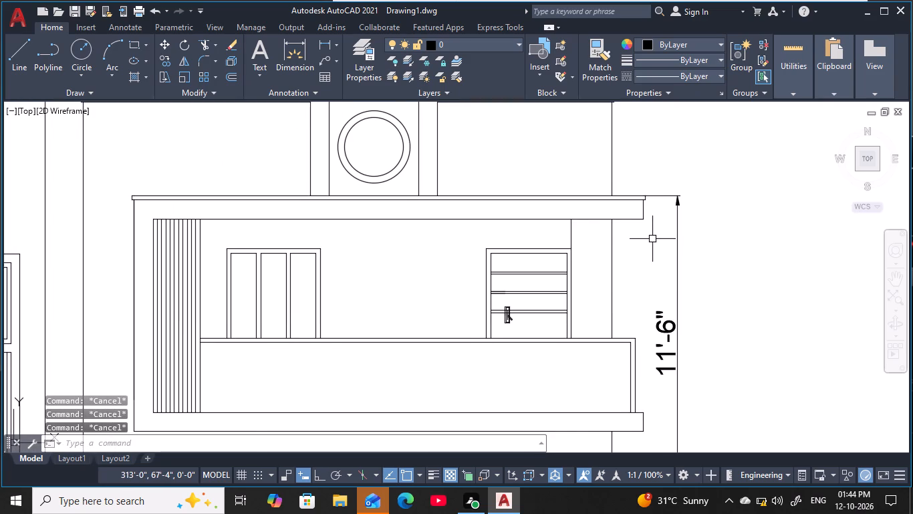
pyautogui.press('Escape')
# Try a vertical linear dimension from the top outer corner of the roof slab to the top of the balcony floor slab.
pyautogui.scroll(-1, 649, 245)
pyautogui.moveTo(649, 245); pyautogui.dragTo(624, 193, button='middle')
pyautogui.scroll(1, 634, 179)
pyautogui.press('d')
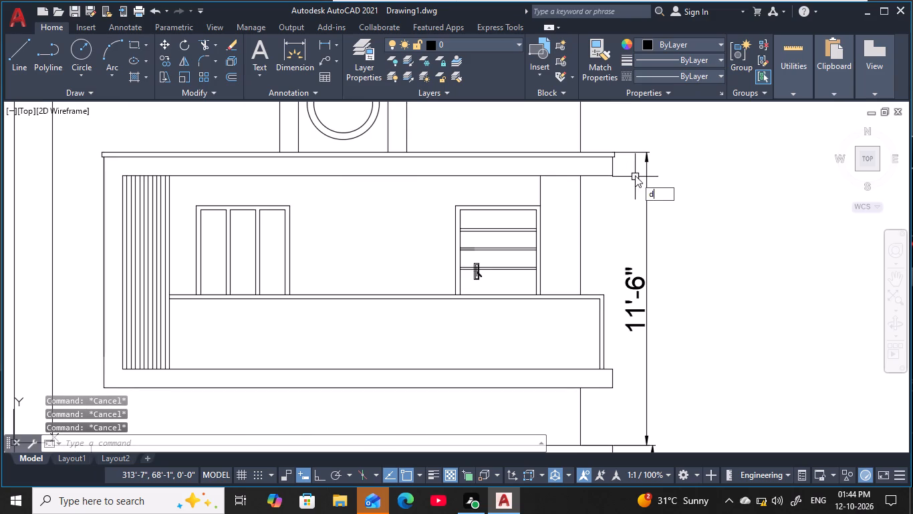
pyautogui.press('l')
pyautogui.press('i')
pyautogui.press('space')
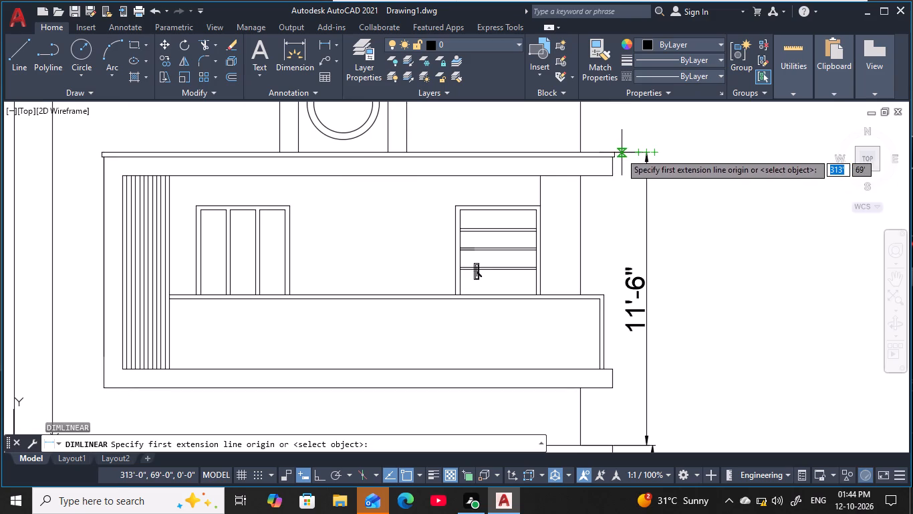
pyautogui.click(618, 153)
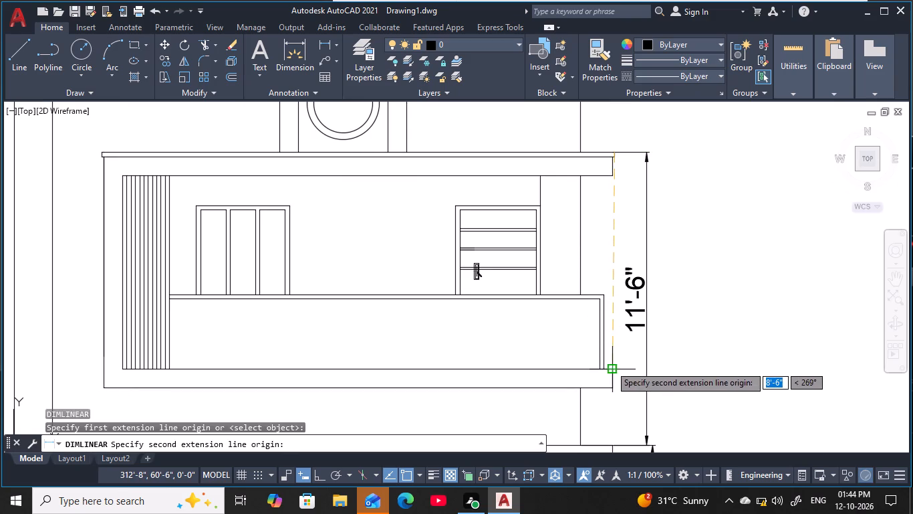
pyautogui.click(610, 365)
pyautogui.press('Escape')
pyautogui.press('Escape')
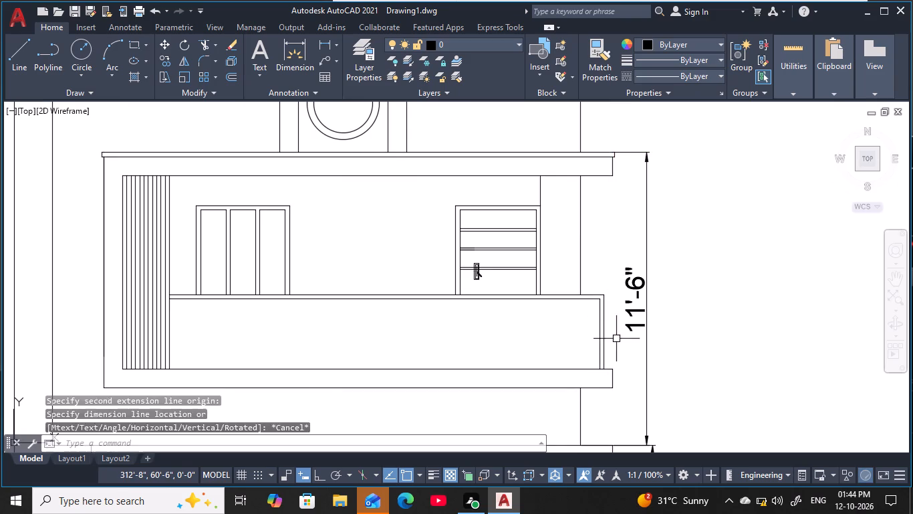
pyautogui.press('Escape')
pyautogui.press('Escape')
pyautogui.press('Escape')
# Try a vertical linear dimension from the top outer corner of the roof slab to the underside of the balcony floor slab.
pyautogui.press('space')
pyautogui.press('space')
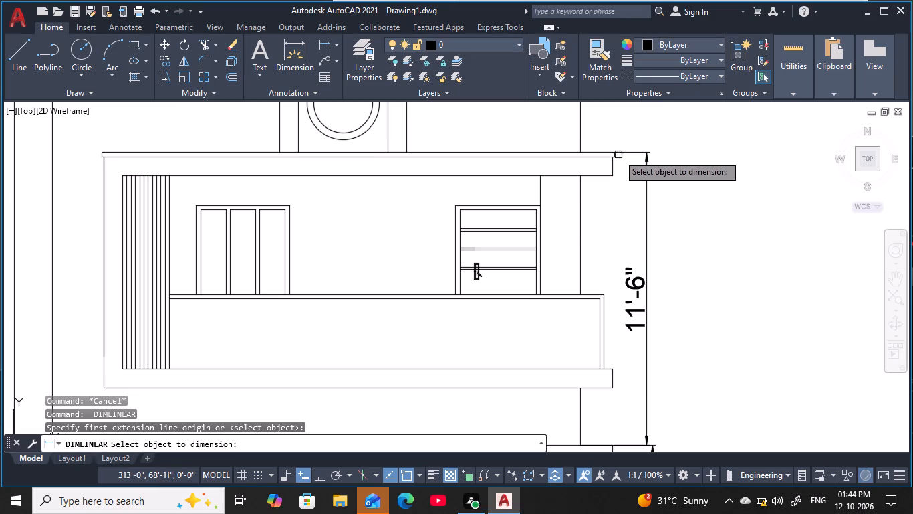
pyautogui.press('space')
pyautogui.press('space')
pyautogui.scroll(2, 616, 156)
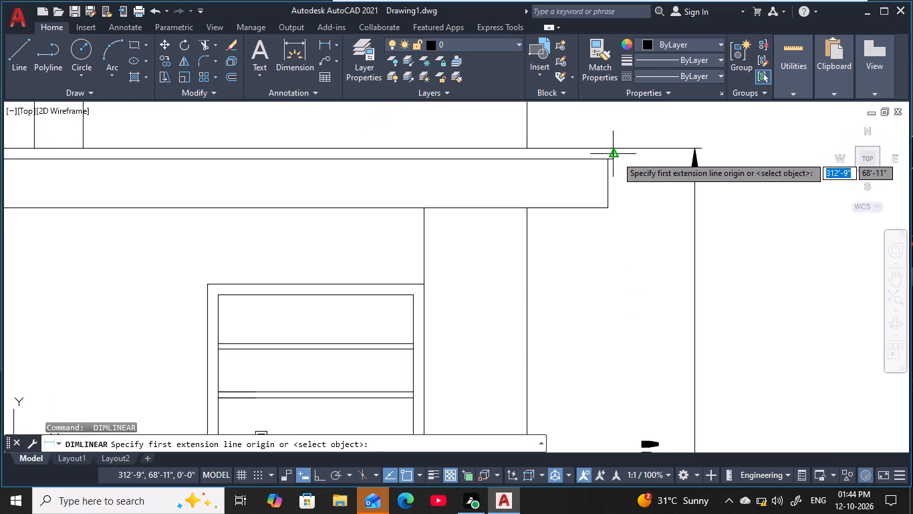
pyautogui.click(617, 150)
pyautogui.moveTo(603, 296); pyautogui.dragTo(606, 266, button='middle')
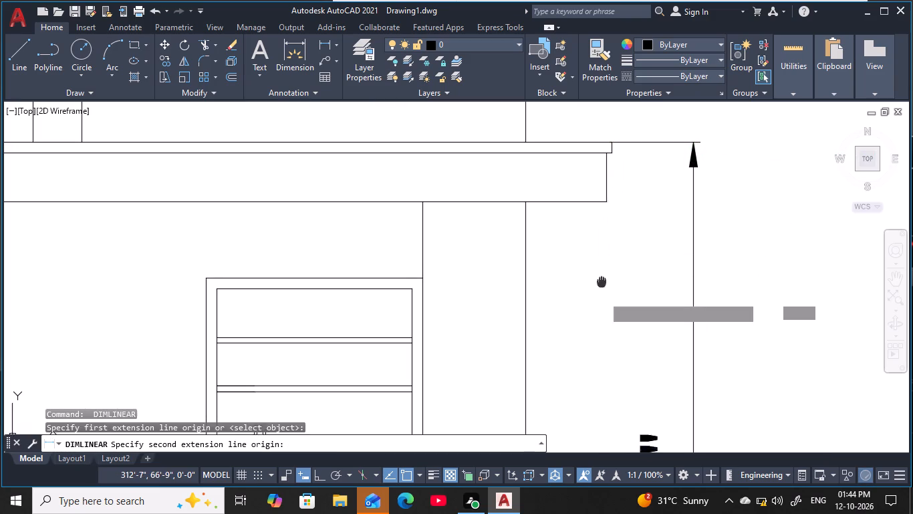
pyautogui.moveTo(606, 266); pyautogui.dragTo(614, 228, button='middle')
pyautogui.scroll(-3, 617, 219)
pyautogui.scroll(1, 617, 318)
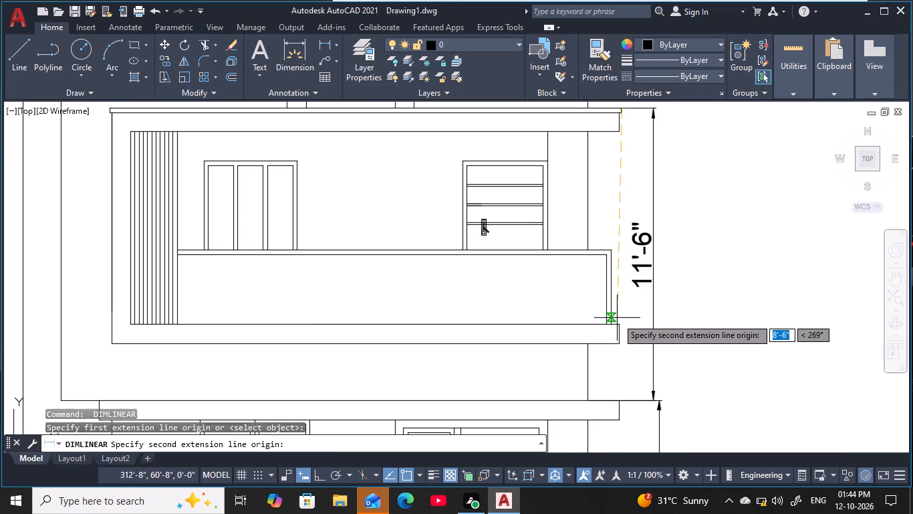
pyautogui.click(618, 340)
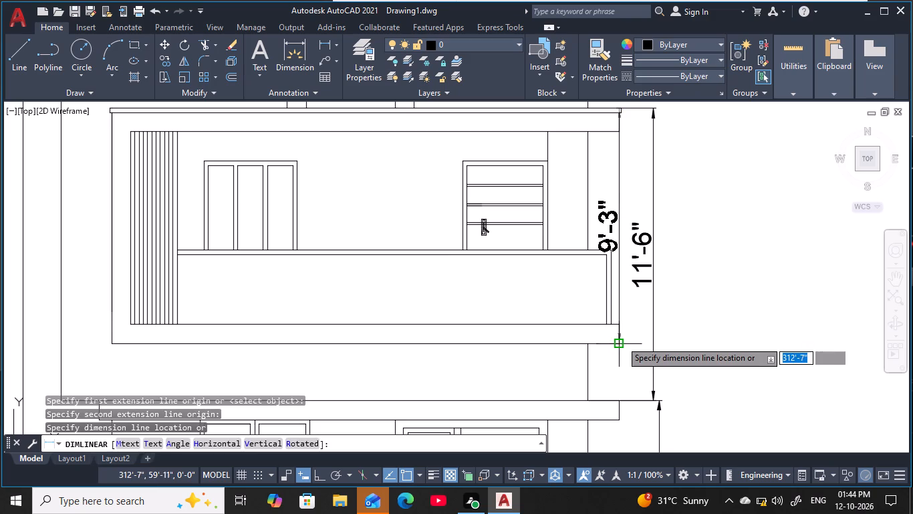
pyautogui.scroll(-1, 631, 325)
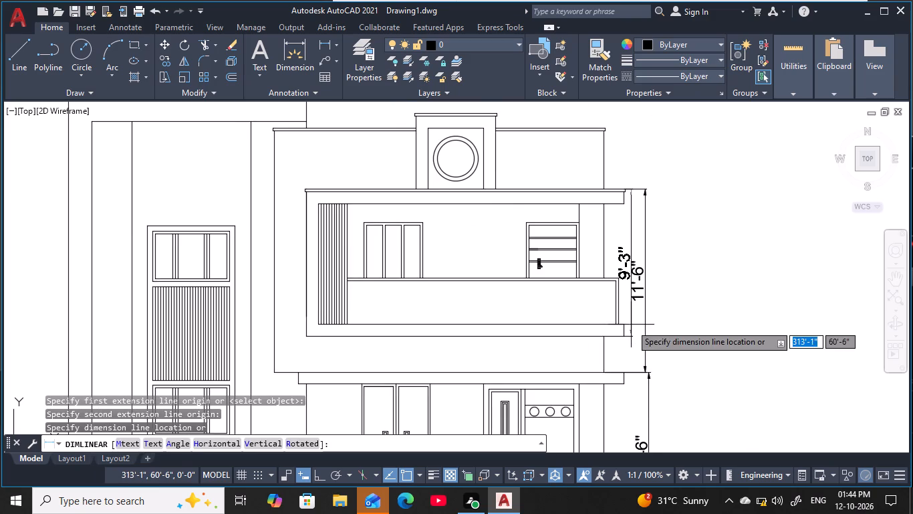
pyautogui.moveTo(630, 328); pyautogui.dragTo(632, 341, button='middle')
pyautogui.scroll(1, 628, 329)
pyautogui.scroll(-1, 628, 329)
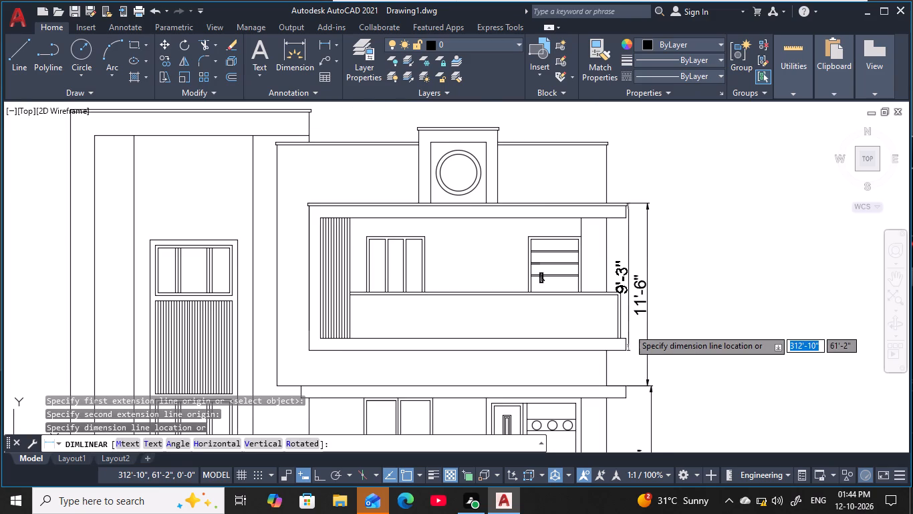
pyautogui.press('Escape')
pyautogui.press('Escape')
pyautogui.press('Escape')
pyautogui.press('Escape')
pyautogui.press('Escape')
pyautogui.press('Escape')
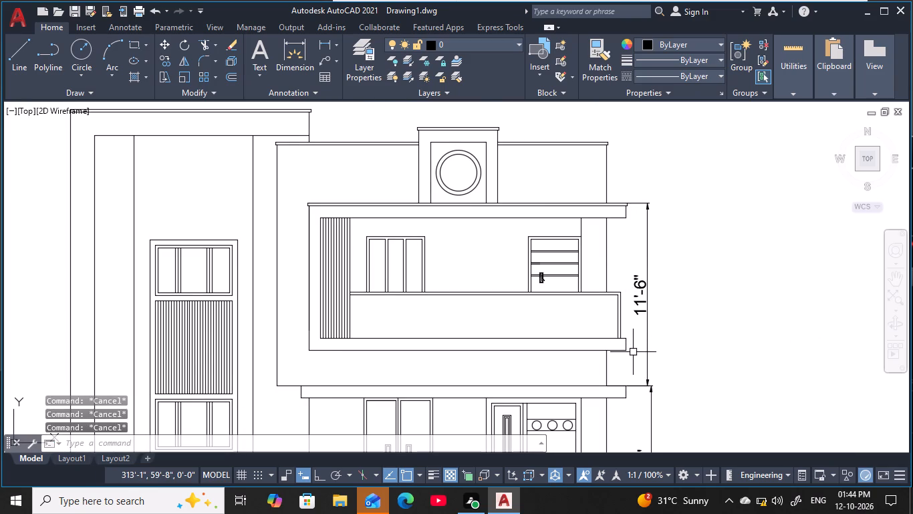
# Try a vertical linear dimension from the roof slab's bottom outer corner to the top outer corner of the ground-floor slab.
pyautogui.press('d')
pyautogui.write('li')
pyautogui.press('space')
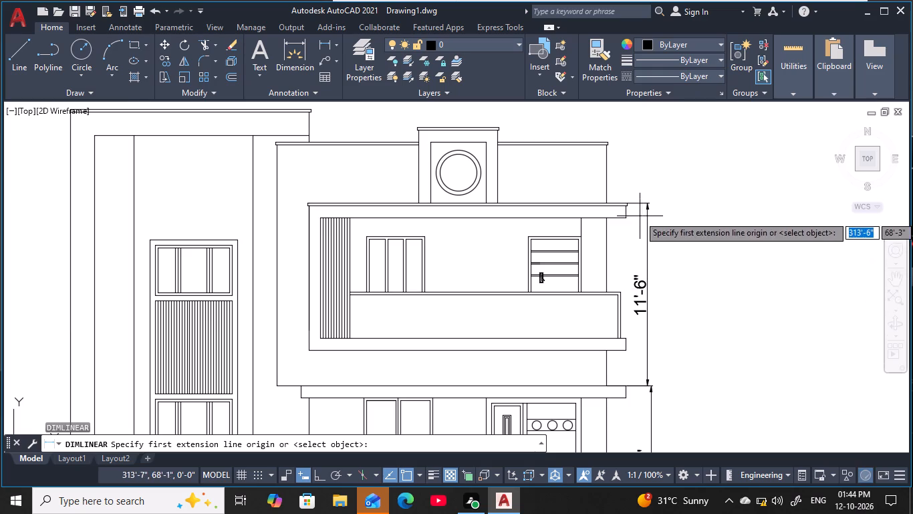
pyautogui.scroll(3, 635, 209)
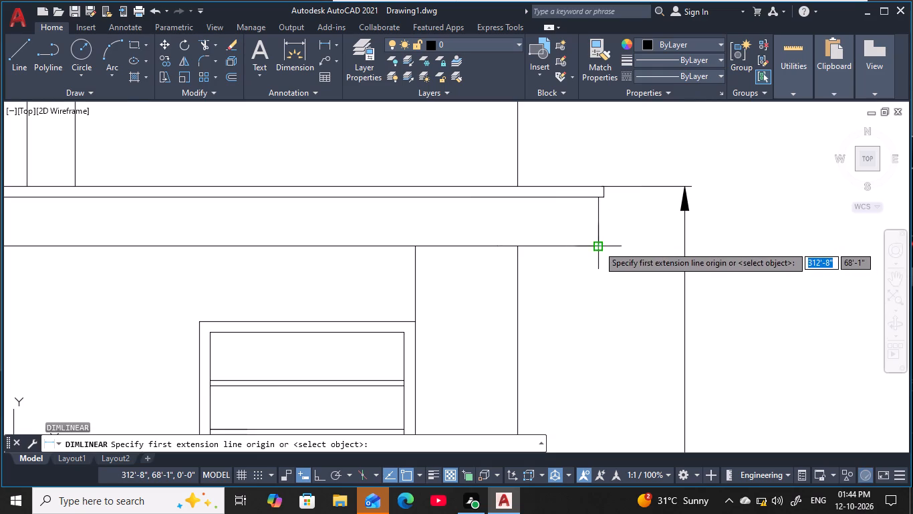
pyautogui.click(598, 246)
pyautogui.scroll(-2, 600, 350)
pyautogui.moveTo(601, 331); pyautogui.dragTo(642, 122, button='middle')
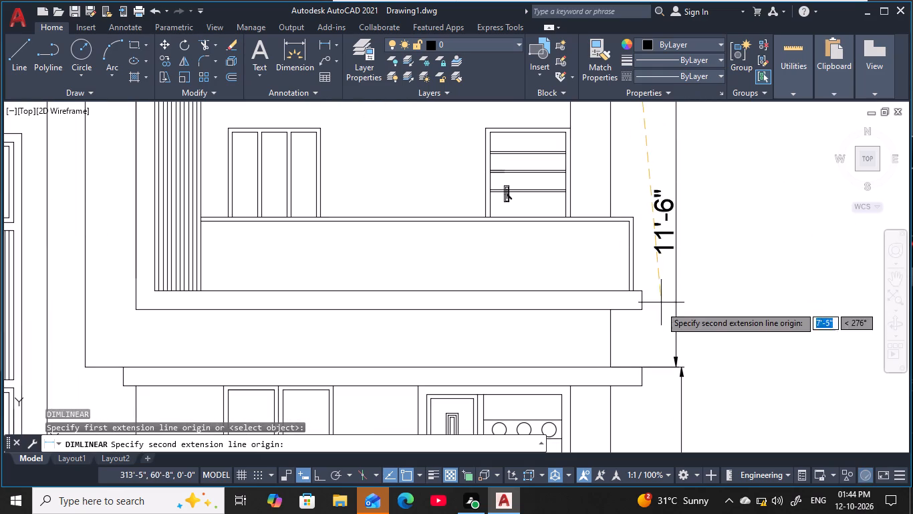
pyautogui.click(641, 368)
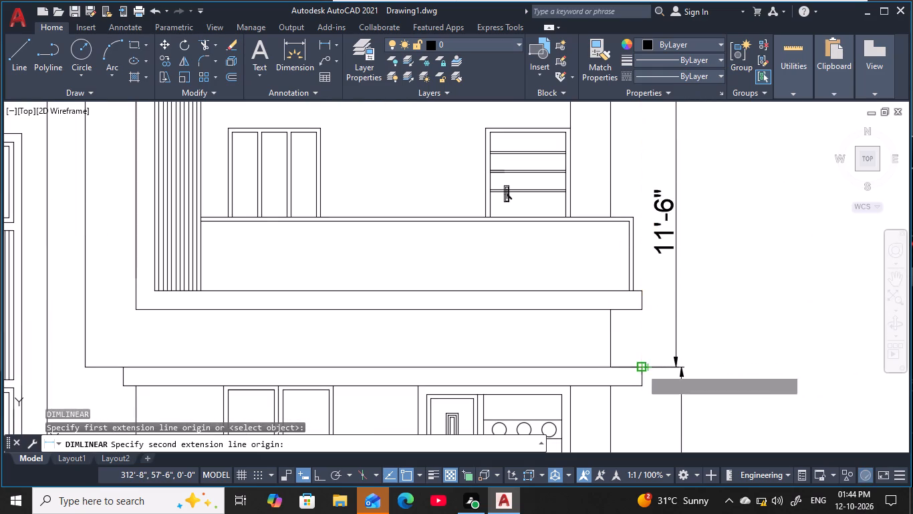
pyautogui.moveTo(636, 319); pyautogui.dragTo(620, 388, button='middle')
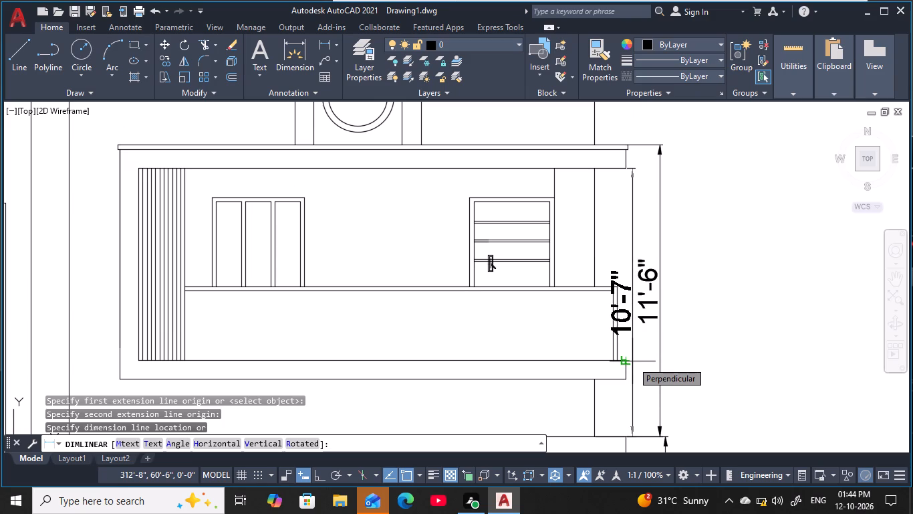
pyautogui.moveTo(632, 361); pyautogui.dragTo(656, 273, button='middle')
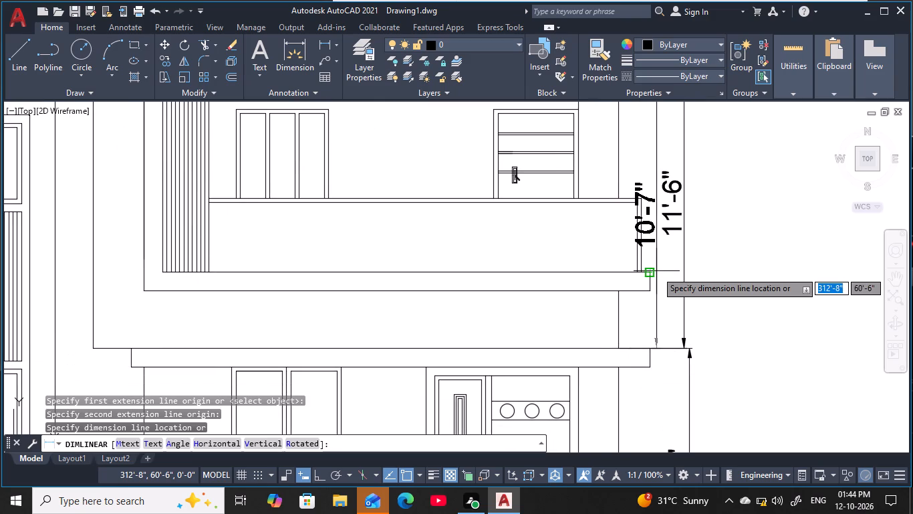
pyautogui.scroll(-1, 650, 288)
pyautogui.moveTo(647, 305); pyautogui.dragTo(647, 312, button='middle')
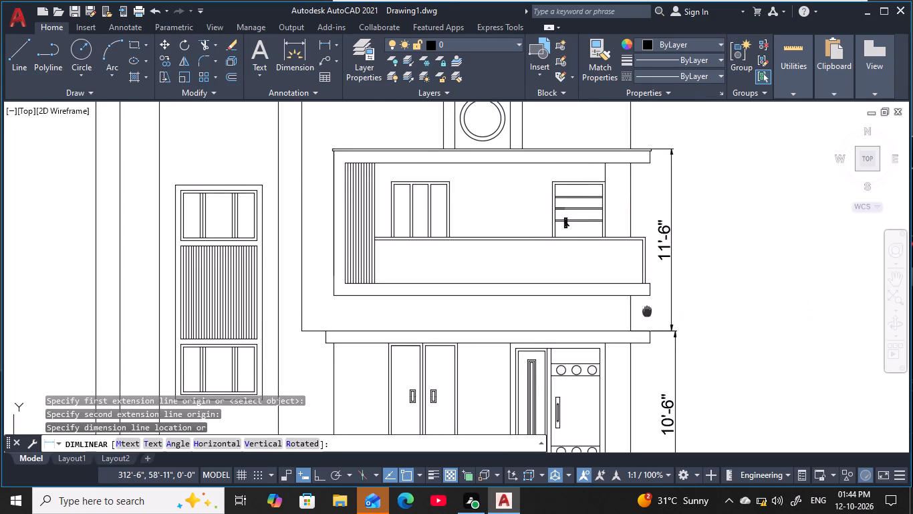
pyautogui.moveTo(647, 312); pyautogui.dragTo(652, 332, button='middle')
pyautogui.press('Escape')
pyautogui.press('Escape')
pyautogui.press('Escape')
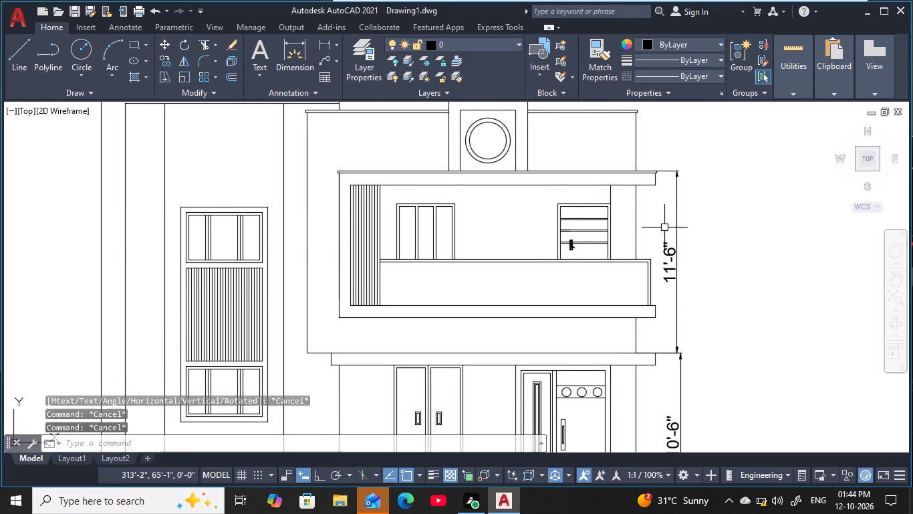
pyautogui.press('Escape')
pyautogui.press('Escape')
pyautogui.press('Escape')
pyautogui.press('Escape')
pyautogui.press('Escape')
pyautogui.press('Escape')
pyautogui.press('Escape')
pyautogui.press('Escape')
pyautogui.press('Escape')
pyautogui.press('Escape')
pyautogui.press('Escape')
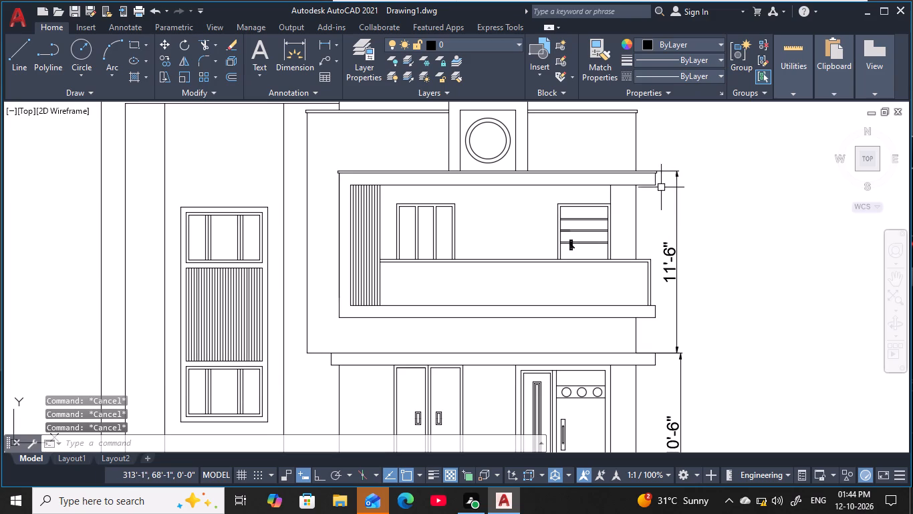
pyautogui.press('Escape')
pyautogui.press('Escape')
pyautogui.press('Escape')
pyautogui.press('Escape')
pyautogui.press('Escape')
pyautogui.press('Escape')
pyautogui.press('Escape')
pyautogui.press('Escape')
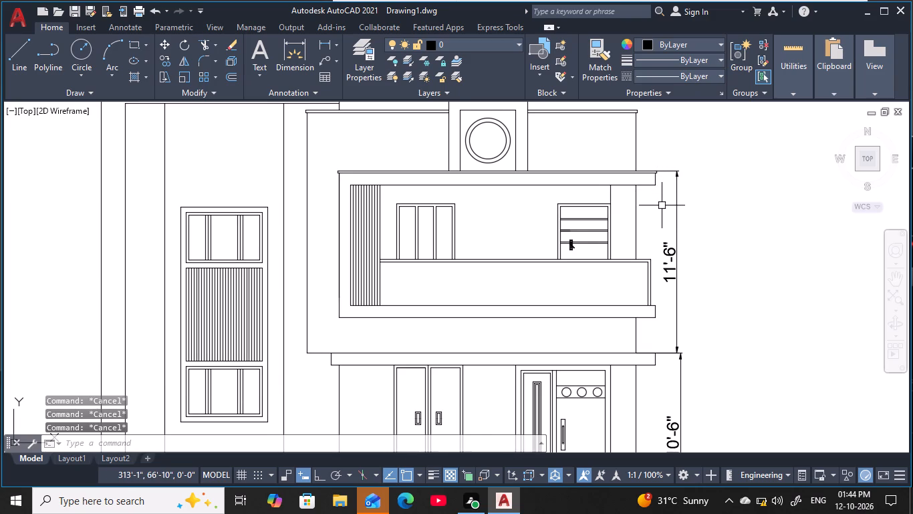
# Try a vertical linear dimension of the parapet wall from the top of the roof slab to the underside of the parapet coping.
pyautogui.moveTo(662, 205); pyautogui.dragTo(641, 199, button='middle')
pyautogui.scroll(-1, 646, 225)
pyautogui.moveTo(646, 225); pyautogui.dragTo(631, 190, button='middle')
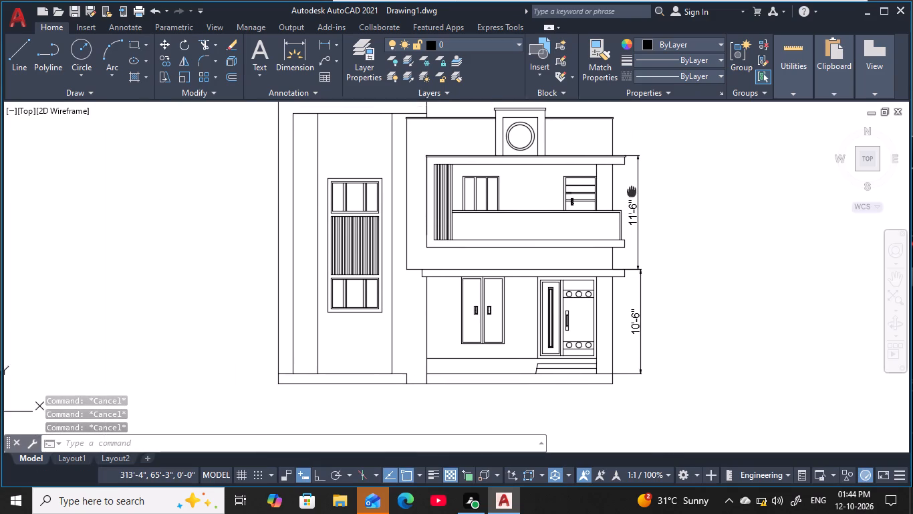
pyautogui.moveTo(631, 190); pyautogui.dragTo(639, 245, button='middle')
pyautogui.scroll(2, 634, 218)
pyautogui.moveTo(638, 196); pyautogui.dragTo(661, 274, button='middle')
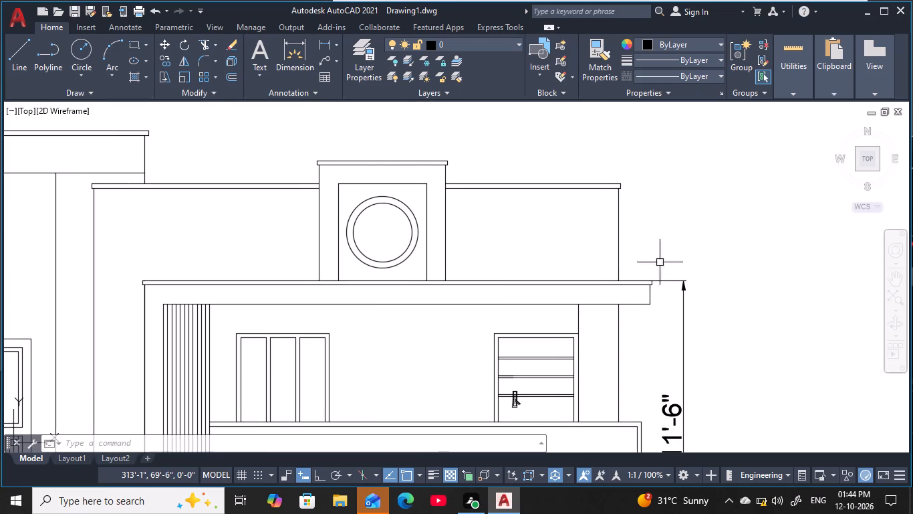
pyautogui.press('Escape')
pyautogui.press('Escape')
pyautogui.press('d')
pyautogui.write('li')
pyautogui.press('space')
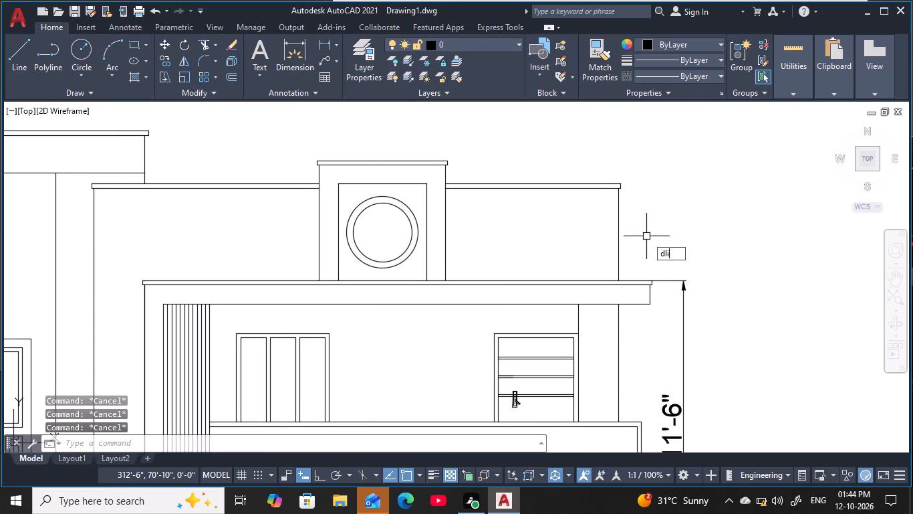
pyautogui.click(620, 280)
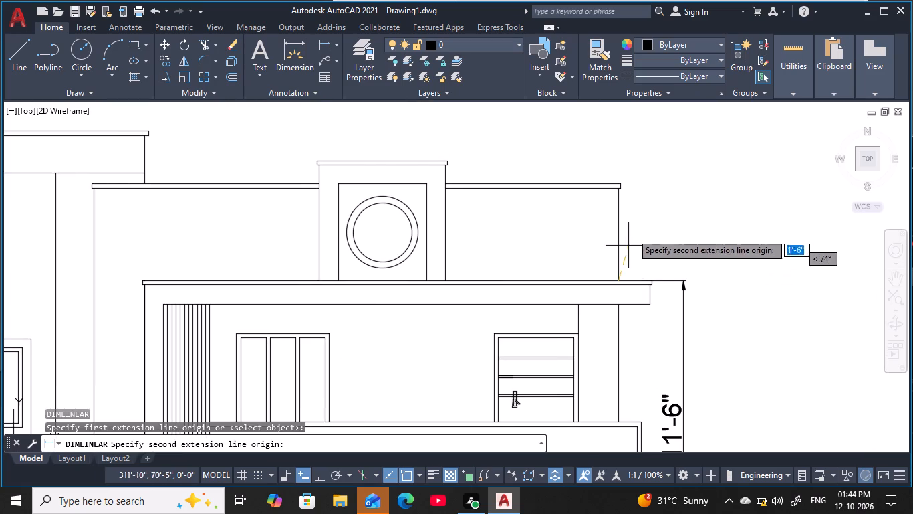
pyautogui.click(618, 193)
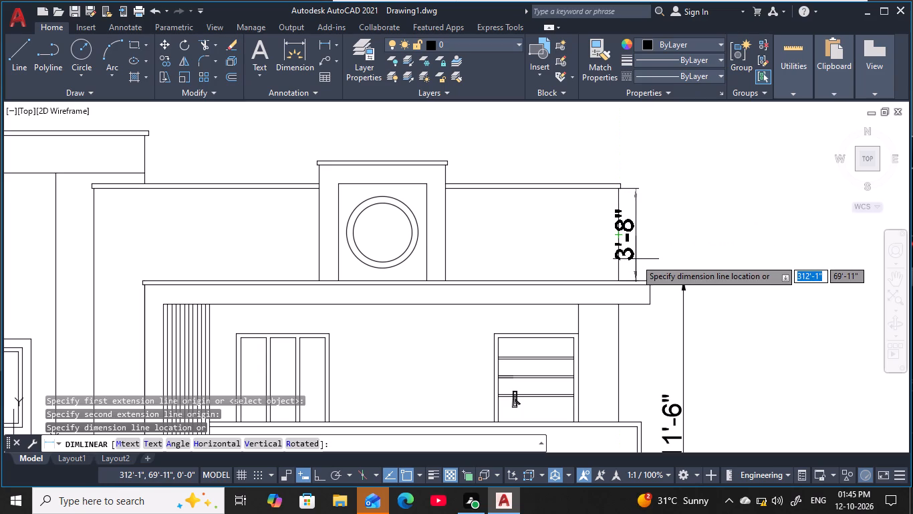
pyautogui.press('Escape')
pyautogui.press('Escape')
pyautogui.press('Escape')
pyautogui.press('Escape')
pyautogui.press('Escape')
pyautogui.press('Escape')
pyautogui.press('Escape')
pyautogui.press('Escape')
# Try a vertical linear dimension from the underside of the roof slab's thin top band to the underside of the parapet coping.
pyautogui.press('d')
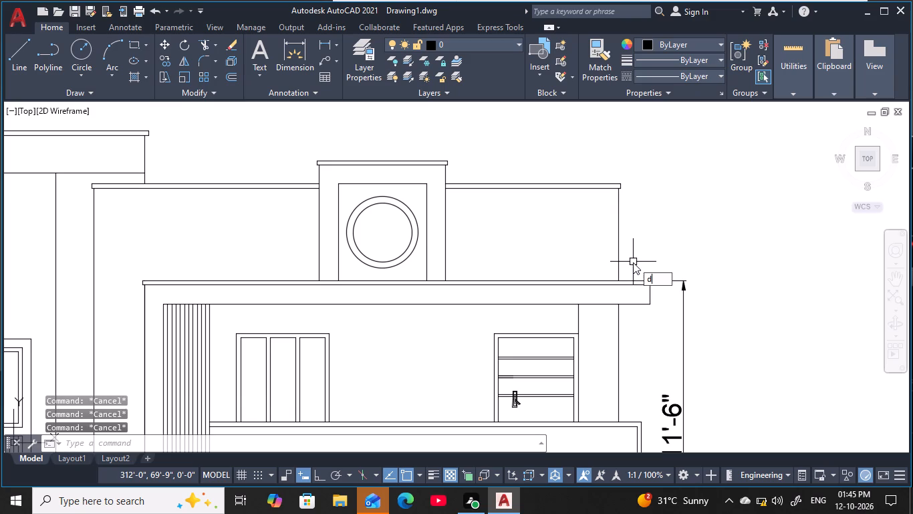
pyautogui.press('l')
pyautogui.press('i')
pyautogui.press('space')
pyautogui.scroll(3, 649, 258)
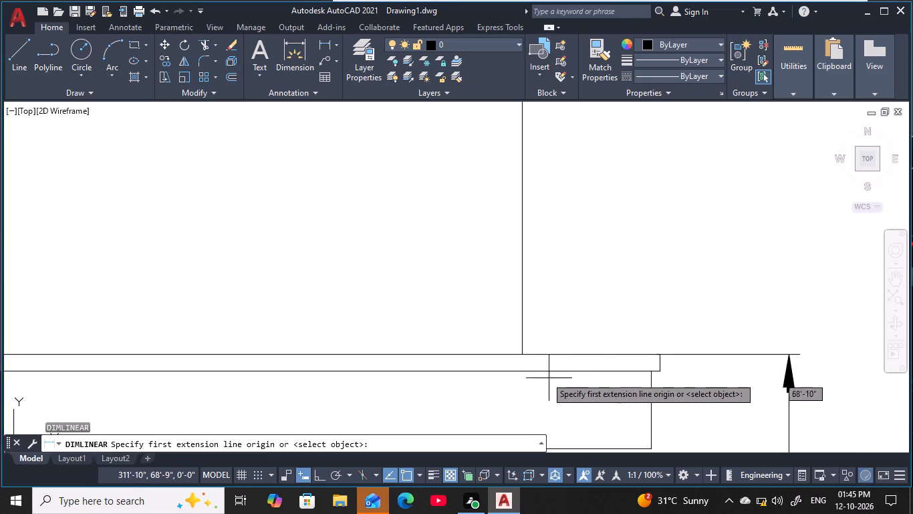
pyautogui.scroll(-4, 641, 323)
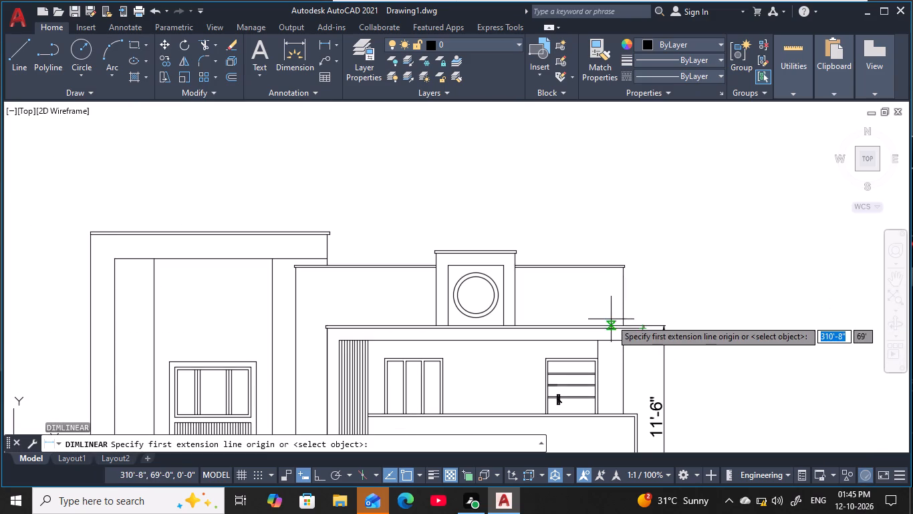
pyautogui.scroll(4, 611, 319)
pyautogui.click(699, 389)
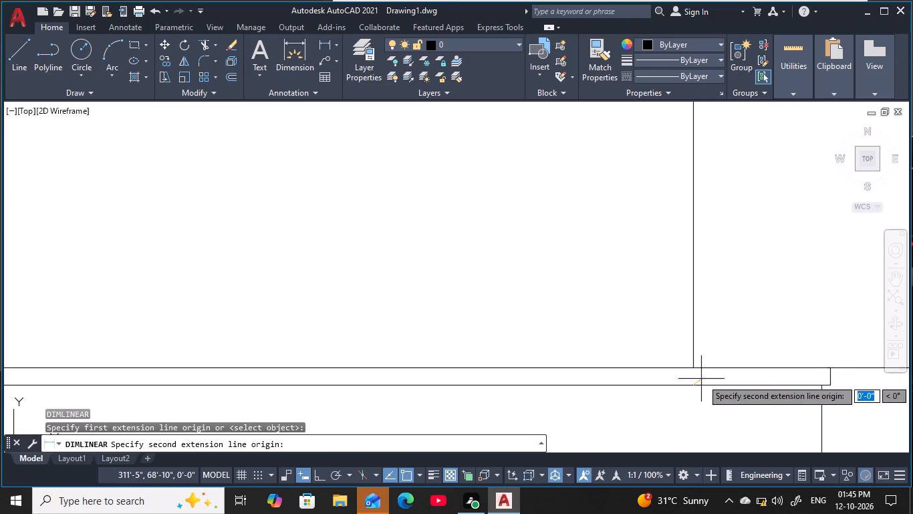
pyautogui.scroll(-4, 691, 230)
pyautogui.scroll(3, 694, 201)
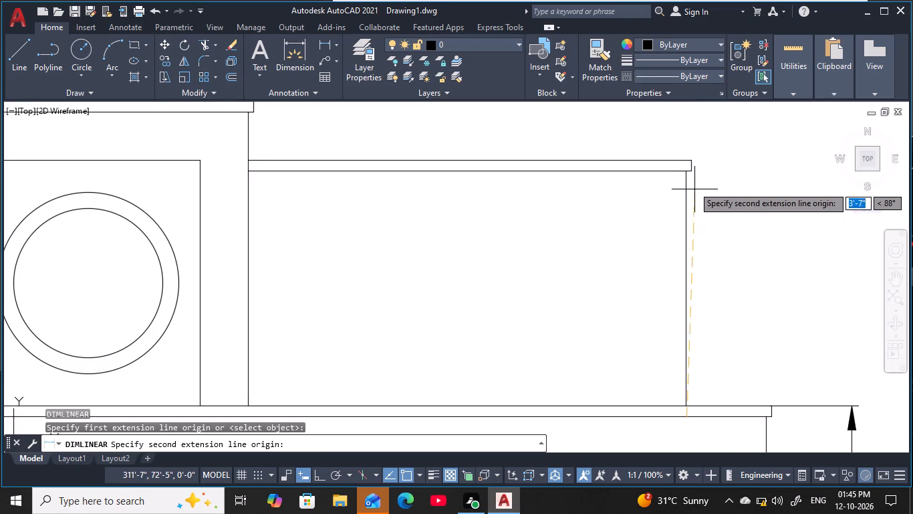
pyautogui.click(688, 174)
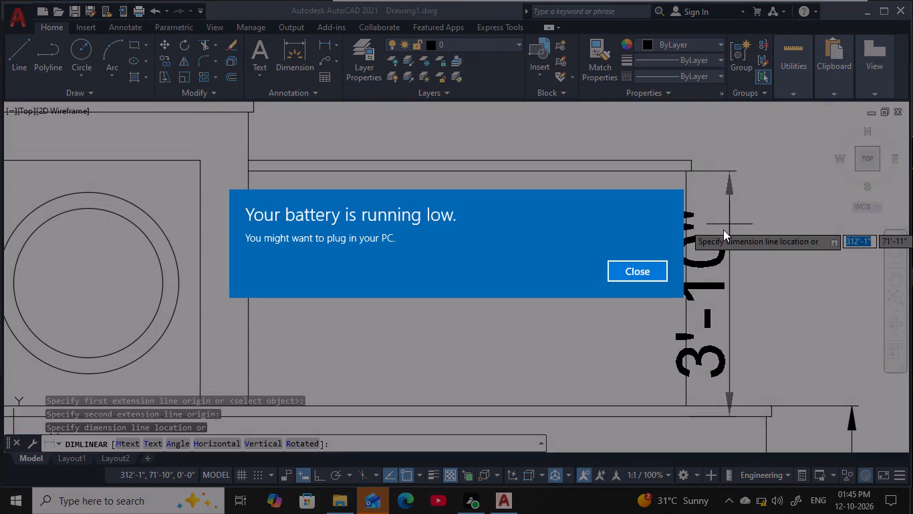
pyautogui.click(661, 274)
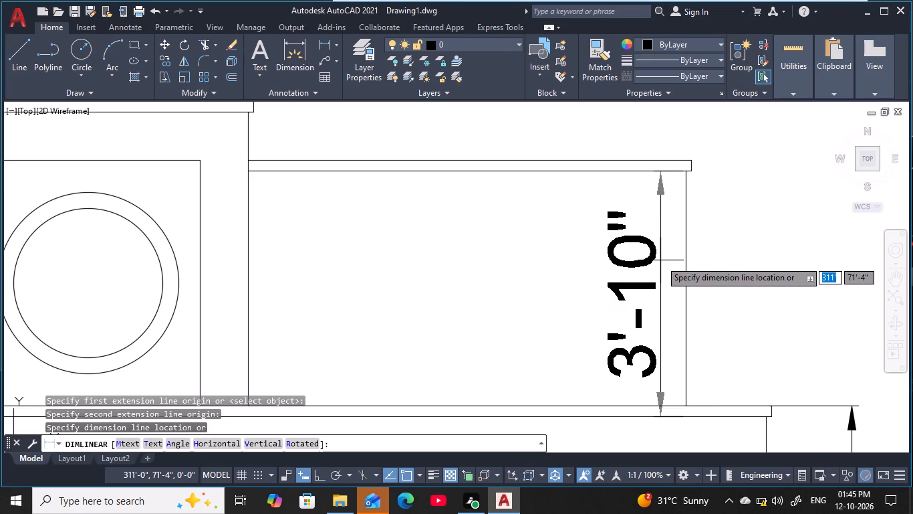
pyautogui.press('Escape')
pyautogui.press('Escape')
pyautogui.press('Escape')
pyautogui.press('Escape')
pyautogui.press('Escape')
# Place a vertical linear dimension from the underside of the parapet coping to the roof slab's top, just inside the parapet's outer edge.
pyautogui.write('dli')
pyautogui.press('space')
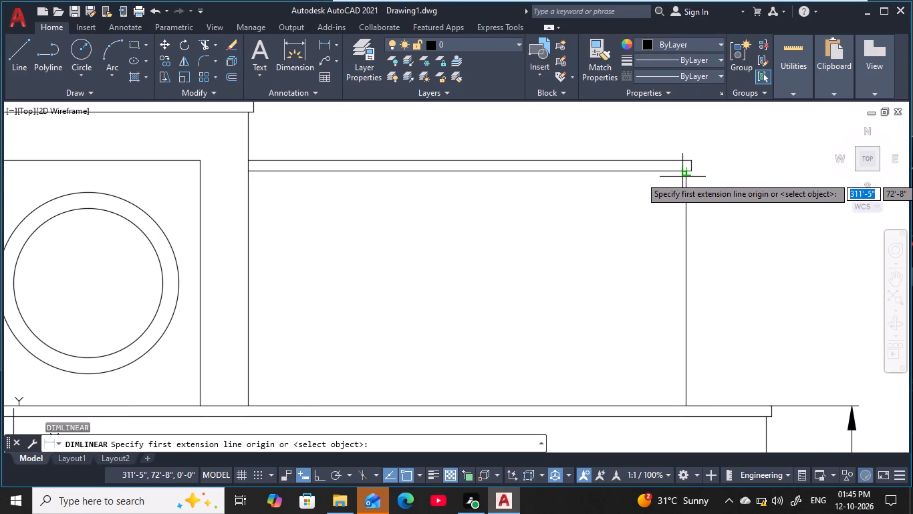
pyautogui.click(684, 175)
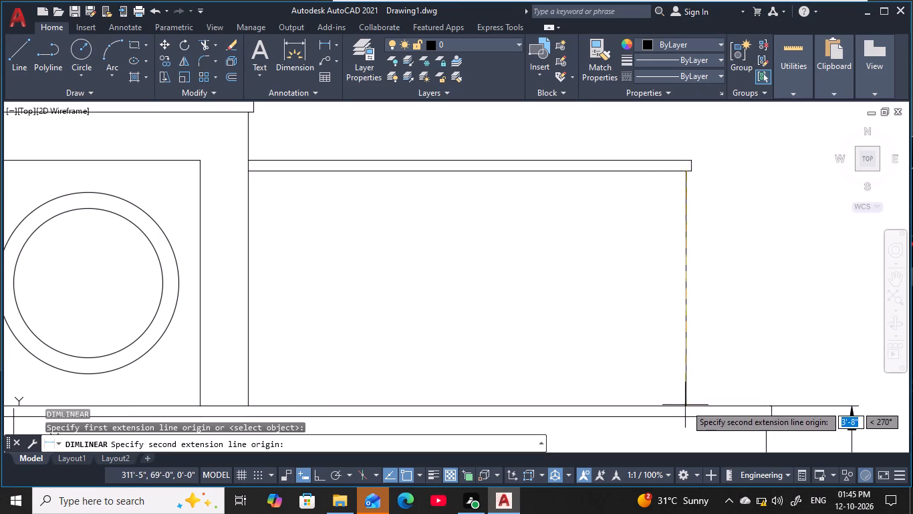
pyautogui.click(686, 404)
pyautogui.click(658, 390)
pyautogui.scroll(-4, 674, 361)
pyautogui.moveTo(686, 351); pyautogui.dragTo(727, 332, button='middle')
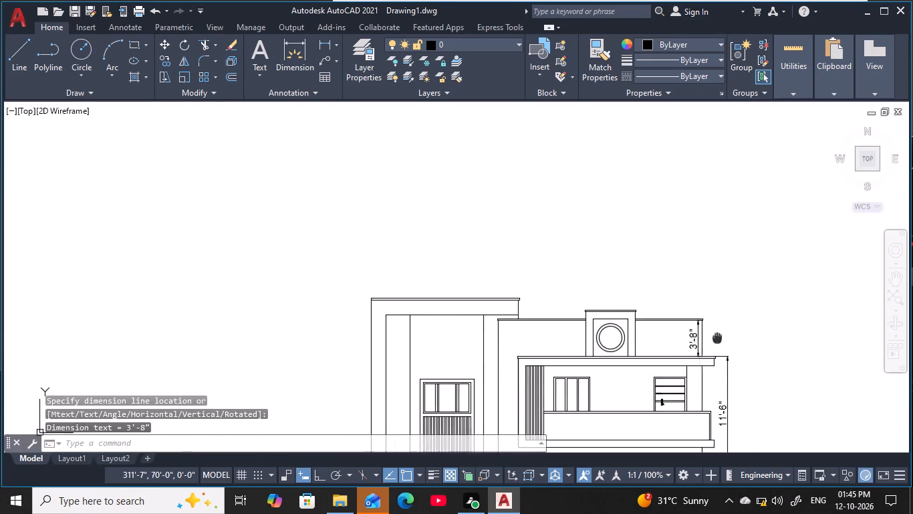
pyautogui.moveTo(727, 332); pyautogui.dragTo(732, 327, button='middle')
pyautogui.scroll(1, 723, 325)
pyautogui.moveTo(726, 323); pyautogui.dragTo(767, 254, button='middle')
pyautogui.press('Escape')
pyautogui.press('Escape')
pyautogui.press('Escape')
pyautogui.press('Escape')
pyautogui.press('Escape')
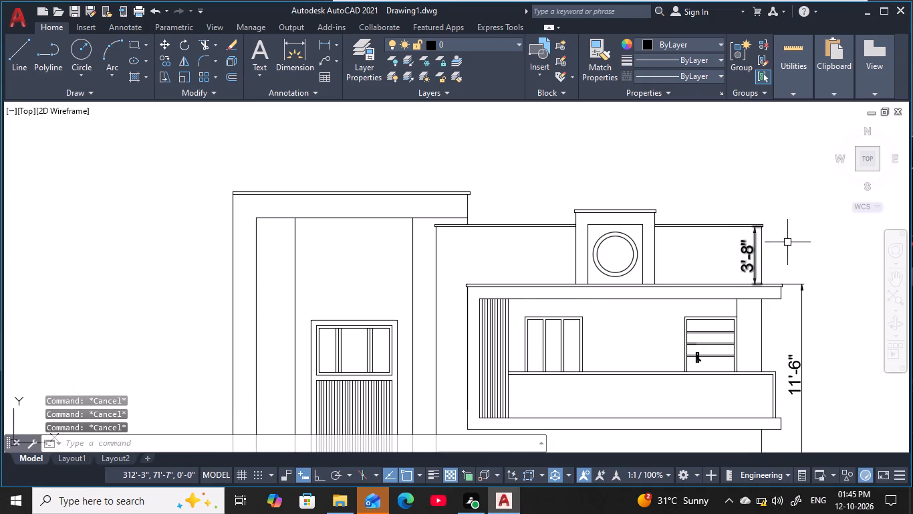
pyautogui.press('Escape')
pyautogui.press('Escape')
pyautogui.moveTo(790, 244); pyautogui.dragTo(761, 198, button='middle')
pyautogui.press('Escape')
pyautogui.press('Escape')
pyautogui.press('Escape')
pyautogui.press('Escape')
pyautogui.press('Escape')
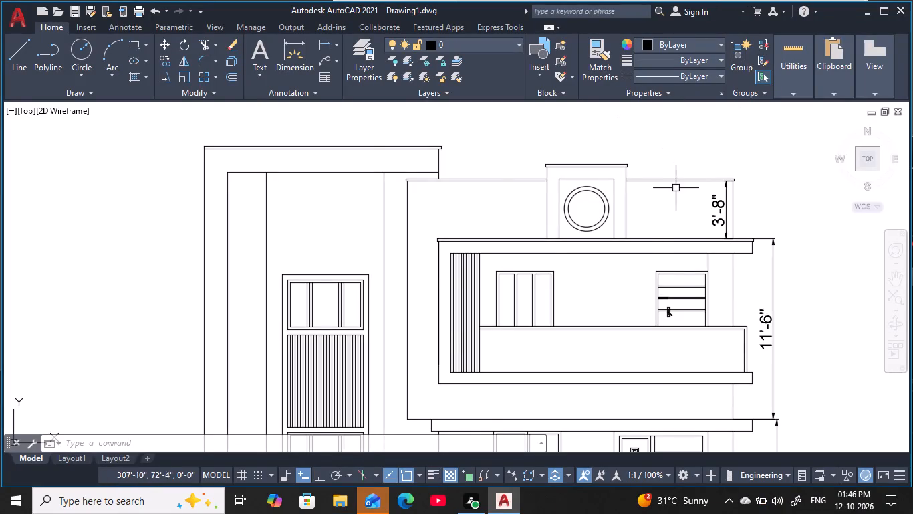
# Look over the elevation from the base strip to the parapet, including the placed storey and parapet height dimensions.
pyautogui.scroll(-1, 669, 187)
pyautogui.moveTo(664, 187); pyautogui.dragTo(629, 151, button='middle')
pyautogui.scroll(1, 620, 209)
pyautogui.moveTo(613, 208); pyautogui.dragTo(595, 184, button='middle')
pyautogui.scroll(-1, 596, 184)
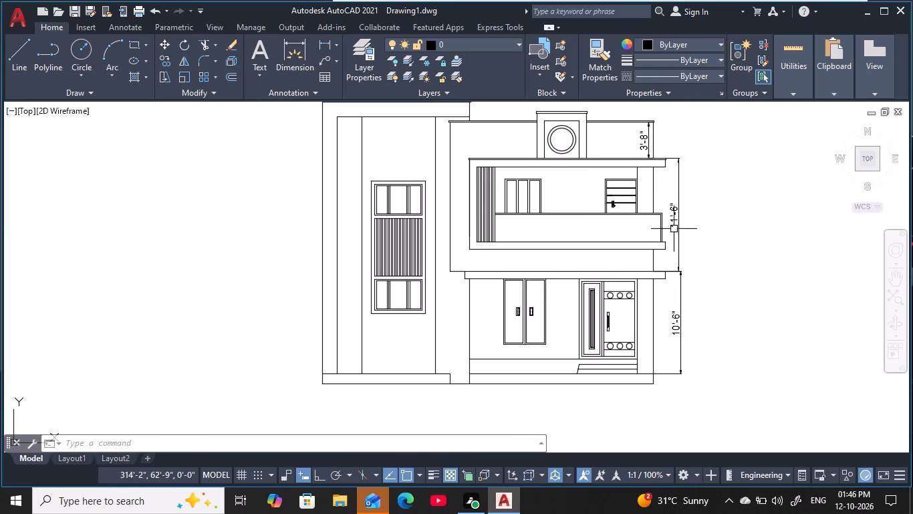
pyautogui.moveTo(668, 236); pyautogui.dragTo(662, 209, button='middle')
pyautogui.moveTo(666, 289); pyautogui.dragTo(683, 271, button='middle')
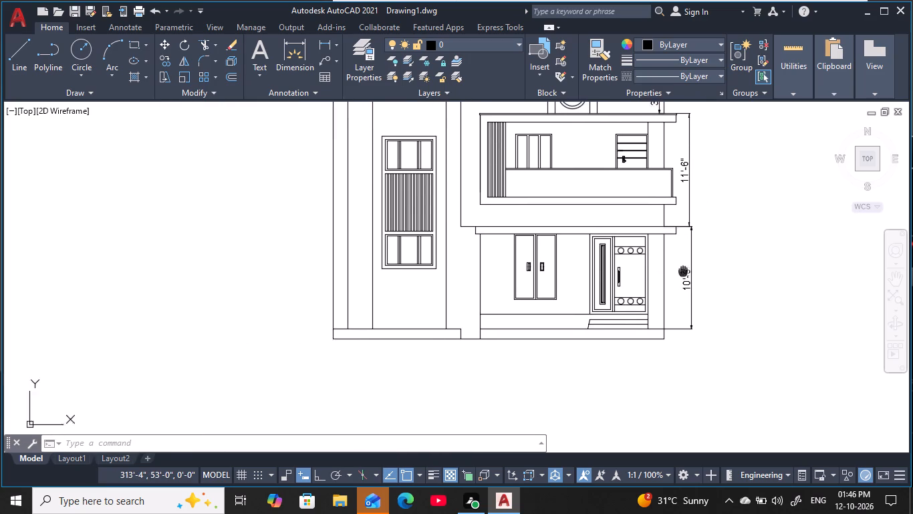
pyautogui.moveTo(683, 271); pyautogui.dragTo(716, 334, button='middle')
pyautogui.press('Escape')
pyautogui.scroll(2, 704, 171)
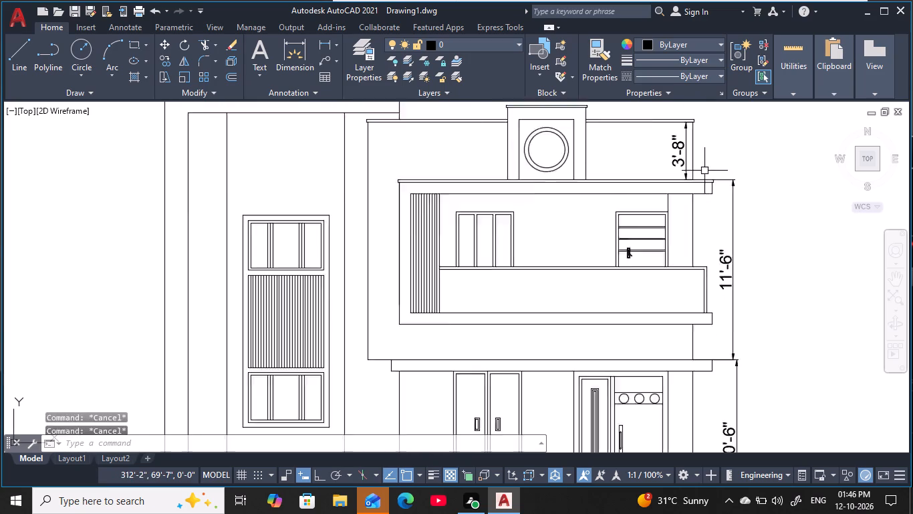
pyautogui.press('Escape')
pyautogui.press('Escape')
pyautogui.scroll(-1, 707, 165)
pyautogui.moveTo(707, 165); pyautogui.dragTo(637, 142, button='middle')
pyautogui.press('Escape')
pyautogui.press('Escape')
pyautogui.press('Escape')
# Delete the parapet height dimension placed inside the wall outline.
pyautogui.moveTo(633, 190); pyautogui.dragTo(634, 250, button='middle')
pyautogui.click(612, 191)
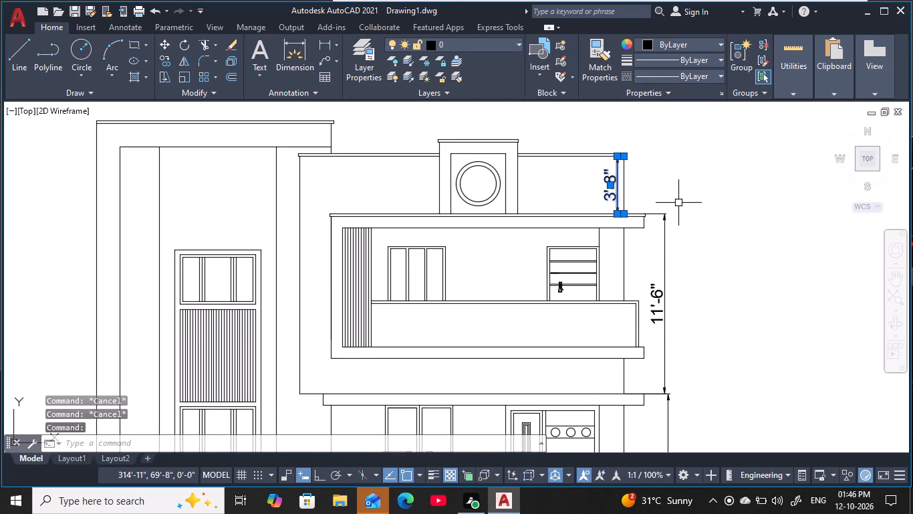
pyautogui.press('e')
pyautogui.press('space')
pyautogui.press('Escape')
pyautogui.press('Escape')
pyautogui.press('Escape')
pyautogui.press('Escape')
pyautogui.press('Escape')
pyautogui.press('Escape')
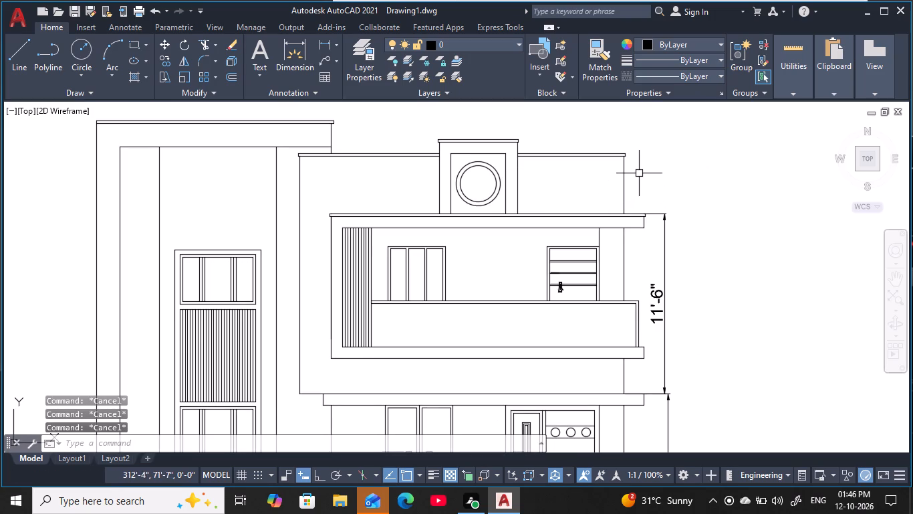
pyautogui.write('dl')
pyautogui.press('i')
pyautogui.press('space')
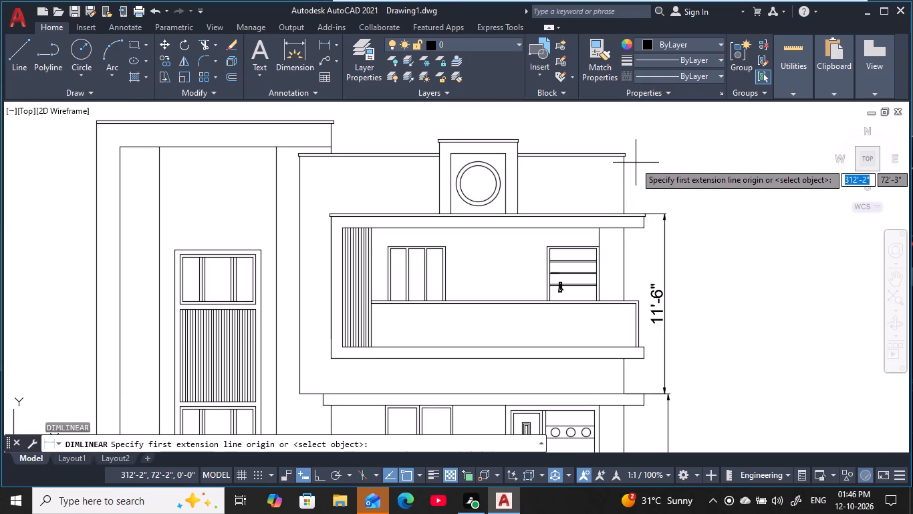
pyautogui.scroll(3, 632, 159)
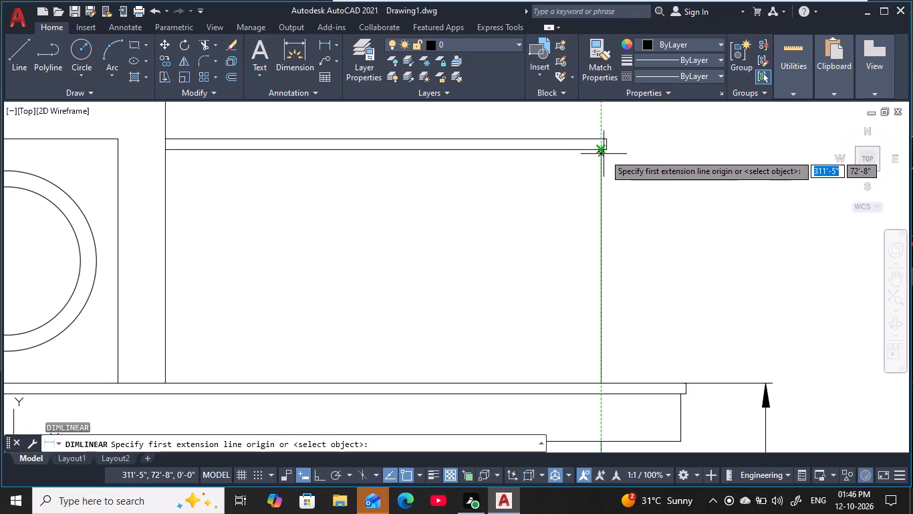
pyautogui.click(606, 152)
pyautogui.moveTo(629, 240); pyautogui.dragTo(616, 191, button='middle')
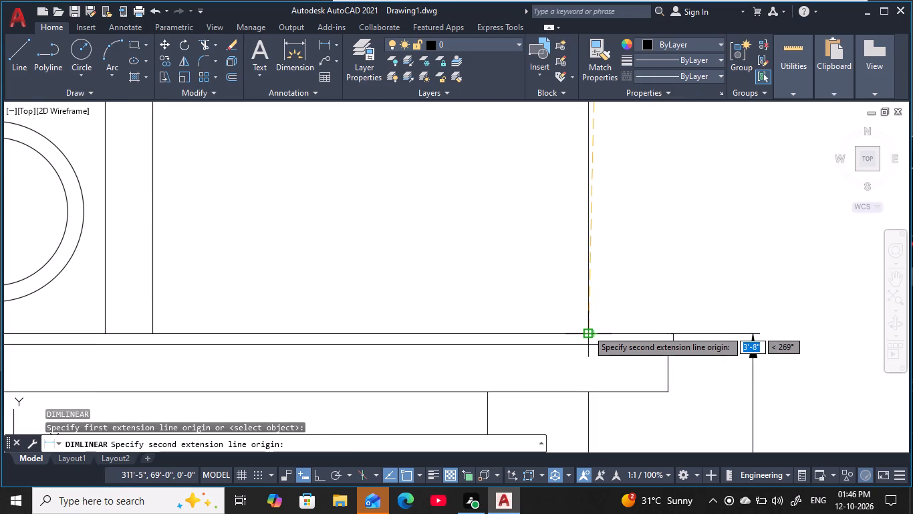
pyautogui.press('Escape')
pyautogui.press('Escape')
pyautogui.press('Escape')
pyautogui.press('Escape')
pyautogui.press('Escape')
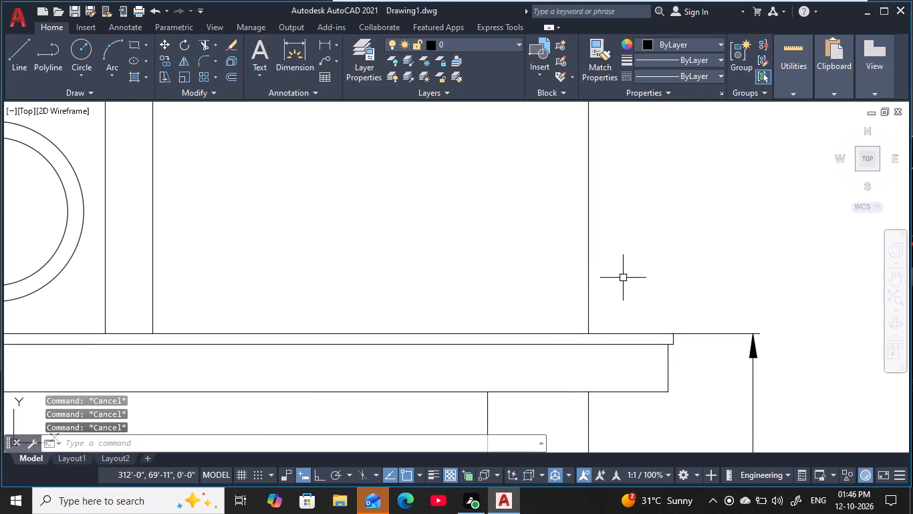
# Place a vertical linear dimension from the underside of the roof slab's thin top band to the parapet coping's top, outside the wall outline.
pyautogui.write('dli')
pyautogui.press('space')
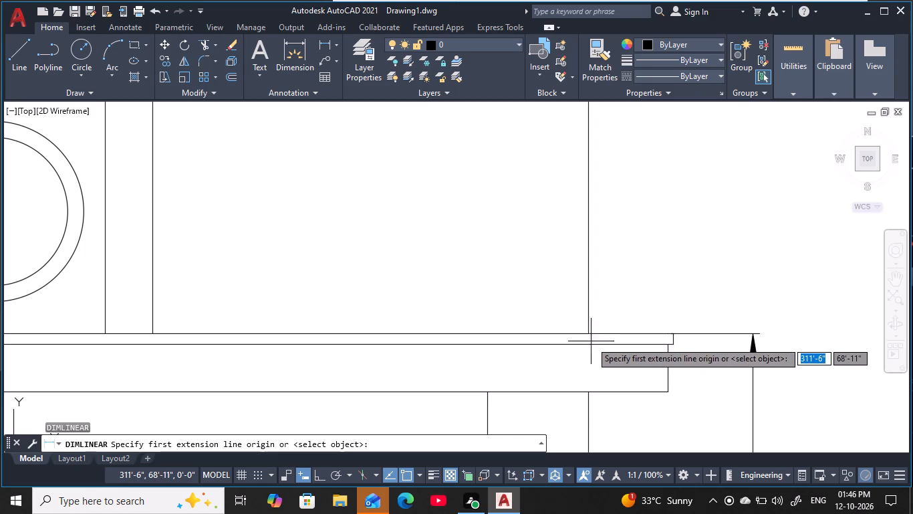
pyautogui.click(589, 344)
pyautogui.moveTo(621, 181); pyautogui.dragTo(636, 343, button='middle')
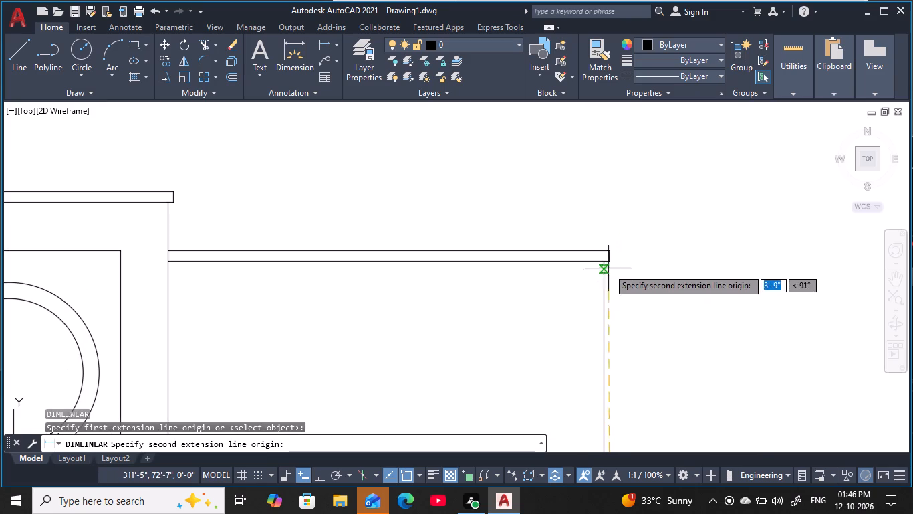
pyautogui.click(606, 253)
pyautogui.moveTo(685, 310); pyautogui.dragTo(666, 170, button='middle')
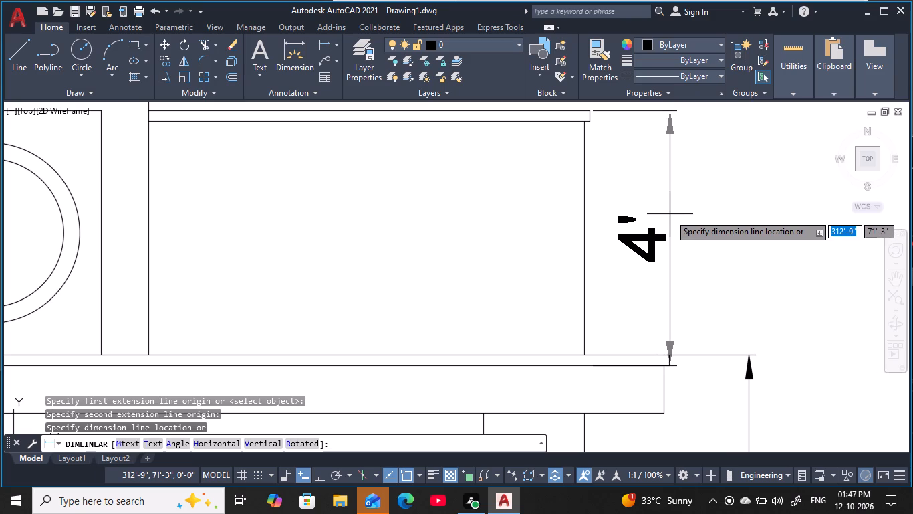
pyautogui.click(669, 214)
pyautogui.scroll(-3, 669, 214)
pyautogui.moveTo(670, 216); pyautogui.dragTo(729, 197, button='middle')
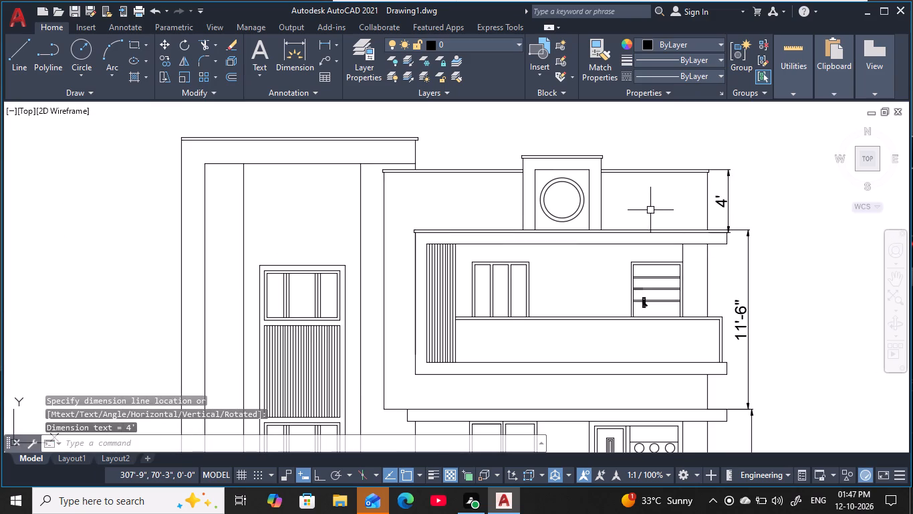
pyautogui.moveTo(614, 210); pyautogui.dragTo(668, 215, button='middle')
pyautogui.press('Escape')
pyautogui.press('Escape')
pyautogui.press('Escape')
pyautogui.press('Escape')
pyautogui.moveTo(489, 195); pyautogui.dragTo(495, 224, button='middle')
pyautogui.press('Escape')
pyautogui.press('Escape')
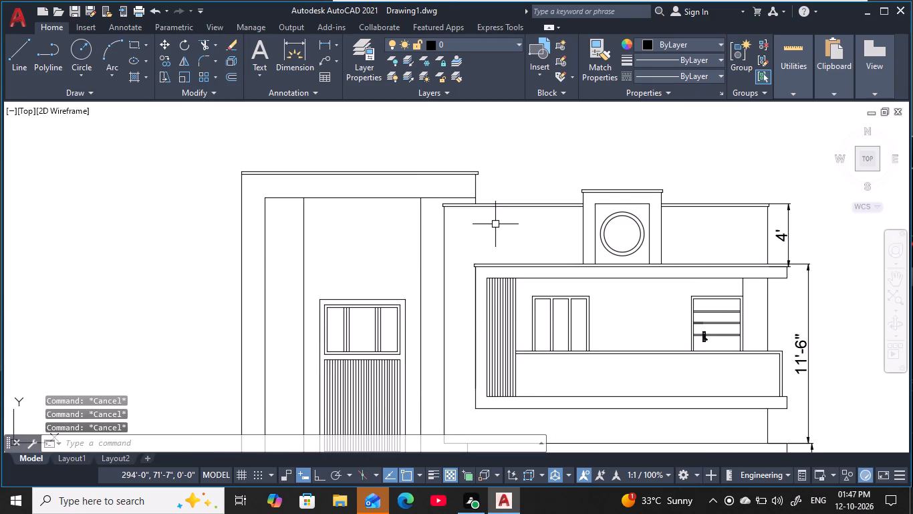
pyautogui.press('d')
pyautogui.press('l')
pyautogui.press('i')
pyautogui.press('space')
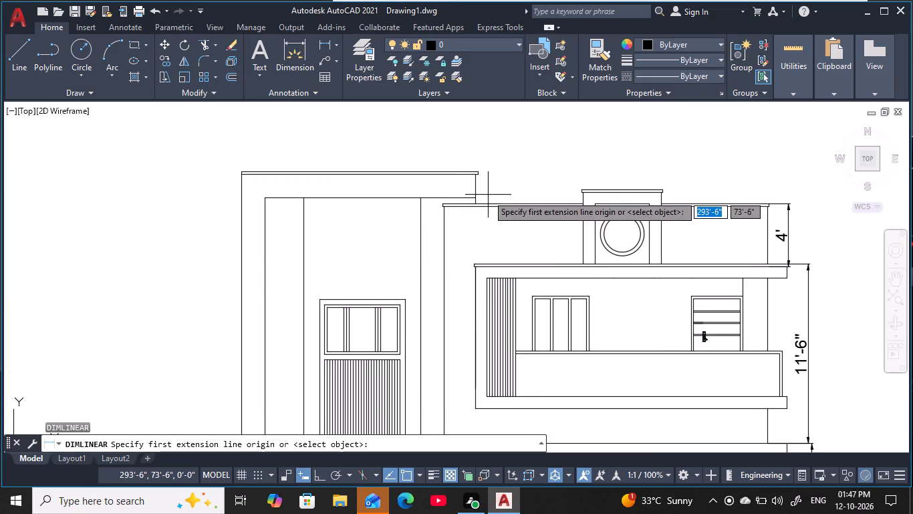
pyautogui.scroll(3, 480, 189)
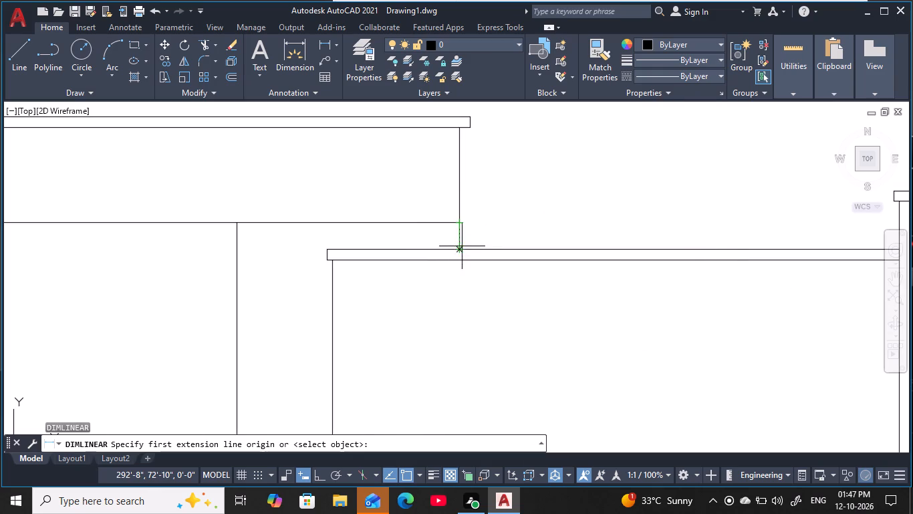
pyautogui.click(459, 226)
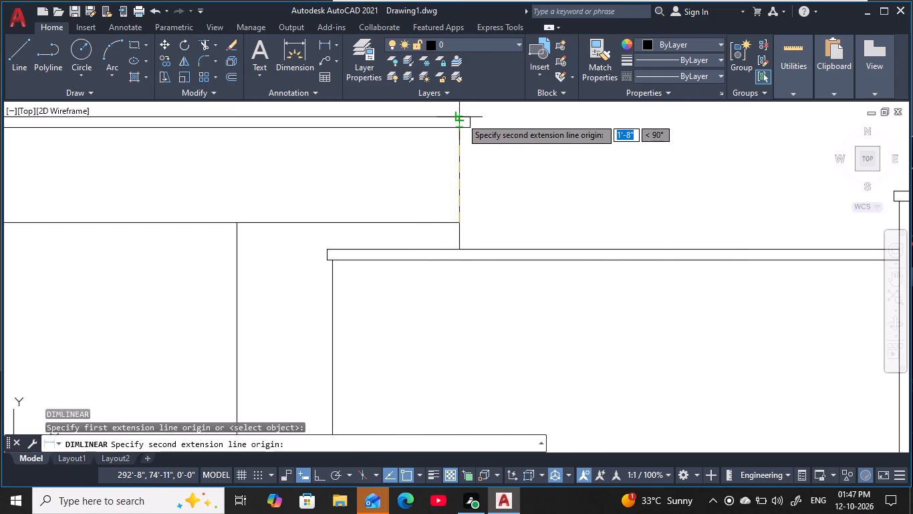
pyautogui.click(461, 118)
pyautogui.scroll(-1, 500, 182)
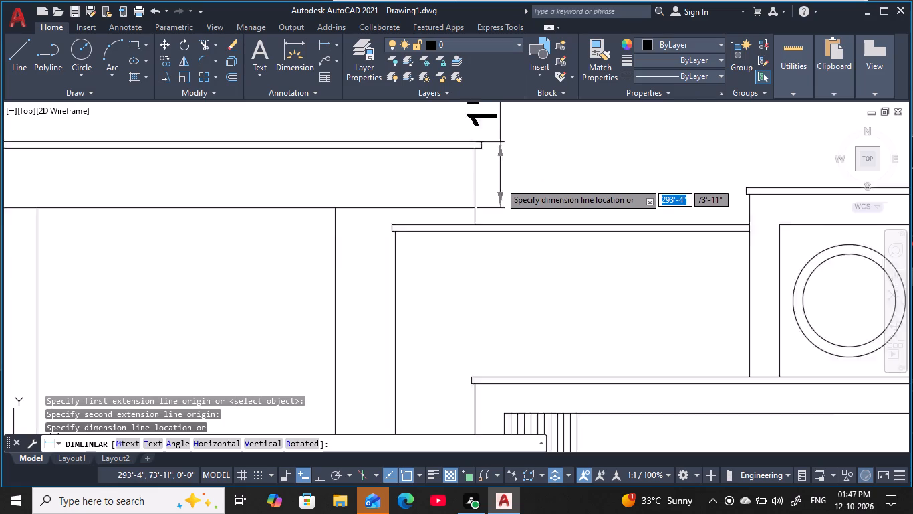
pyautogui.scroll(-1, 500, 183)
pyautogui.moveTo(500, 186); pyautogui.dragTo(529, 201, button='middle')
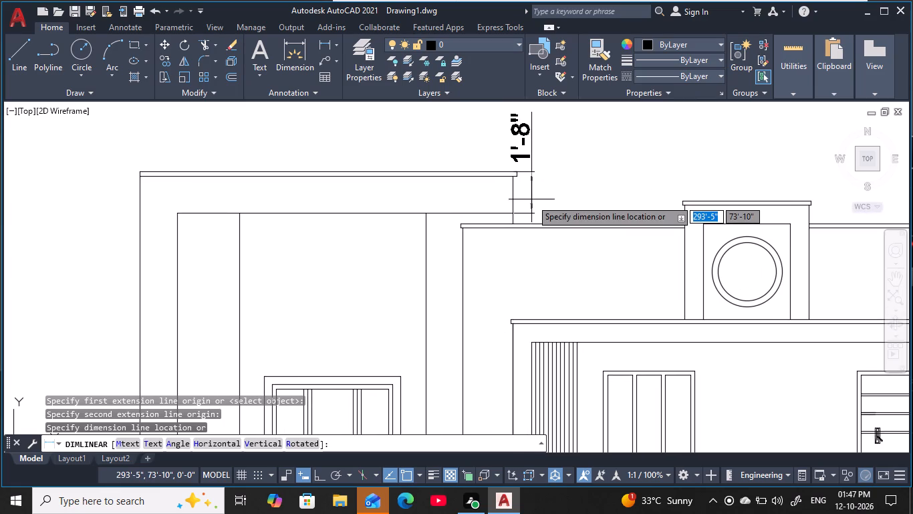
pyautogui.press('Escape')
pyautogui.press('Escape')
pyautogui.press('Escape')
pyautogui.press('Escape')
# Place a vertical linear dimension on the tower's top fascia, from its lower edge to the underside of the coping, just outside the tower.
pyautogui.write('dli')
pyautogui.press('space')
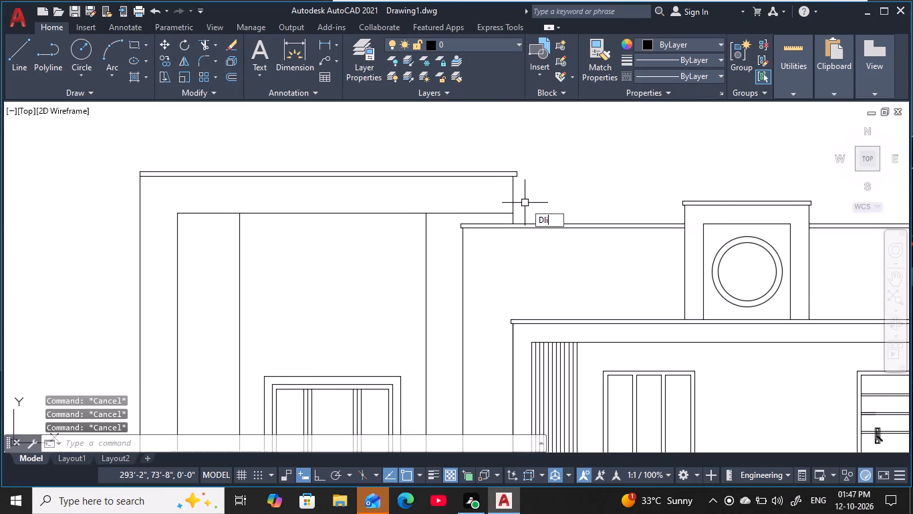
pyautogui.scroll(2, 519, 211)
pyautogui.click(502, 215)
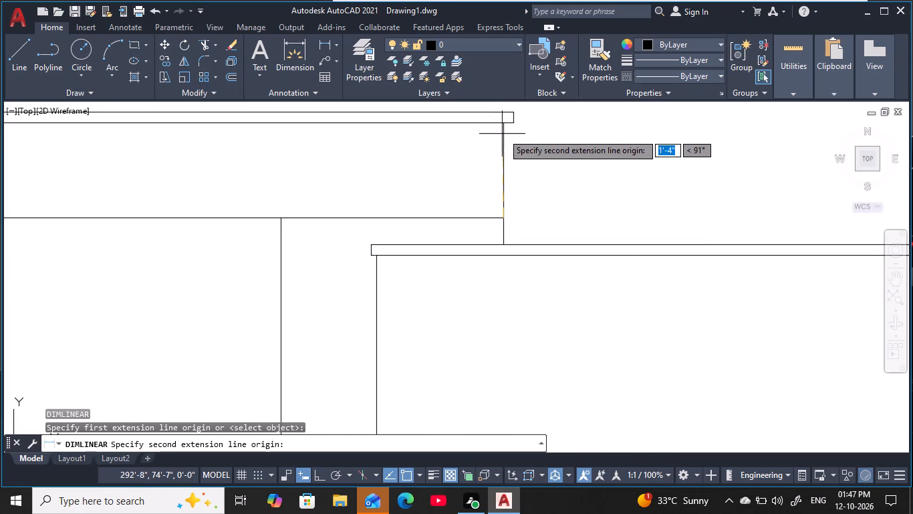
pyautogui.click(505, 127)
pyautogui.click(533, 147)
pyautogui.scroll(-4, 535, 153)
pyautogui.moveTo(544, 163); pyautogui.dragTo(539, 156, button='middle')
pyautogui.press('Escape')
pyautogui.press('Escape')
pyautogui.press('Escape')
pyautogui.press('Escape')
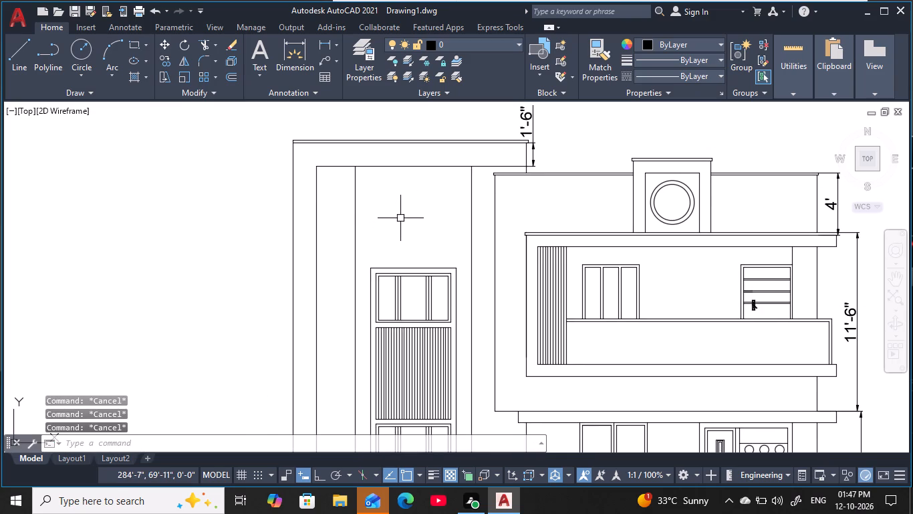
# Place a horizontal linear dimension across the tower's outer vertical border, a little below the top fascia.
pyautogui.press('d')
pyautogui.write('li')
pyautogui.press('space')
pyautogui.scroll(2, 354, 229)
pyautogui.scroll(-1, 269, 240)
pyautogui.moveTo(328, 254); pyautogui.dragTo(380, 253, button='middle')
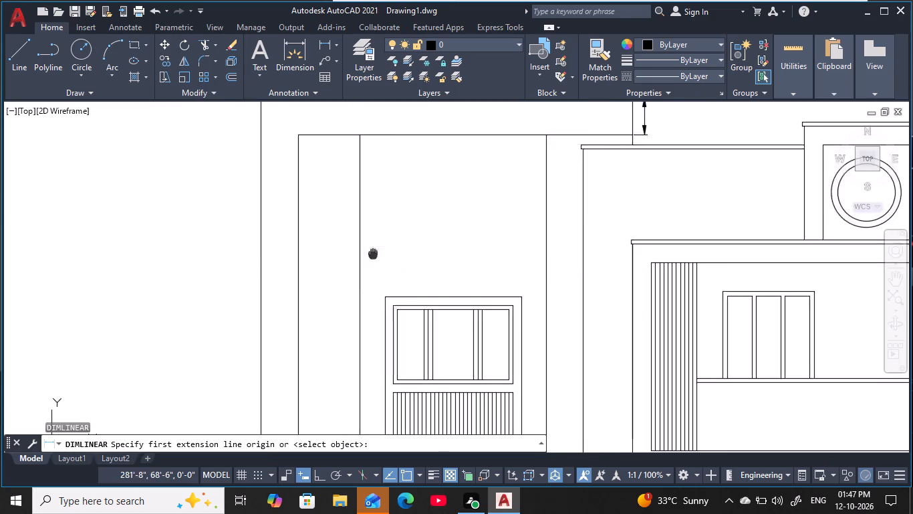
pyautogui.moveTo(380, 253); pyautogui.dragTo(403, 250, button='middle')
pyautogui.moveTo(365, 197); pyautogui.dragTo(390, 260, button='middle')
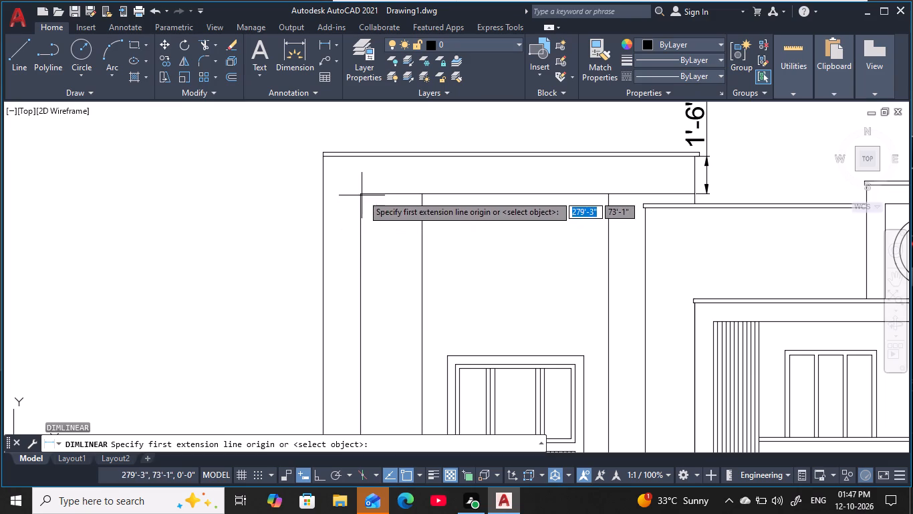
pyautogui.click(362, 193)
pyautogui.click(326, 195)
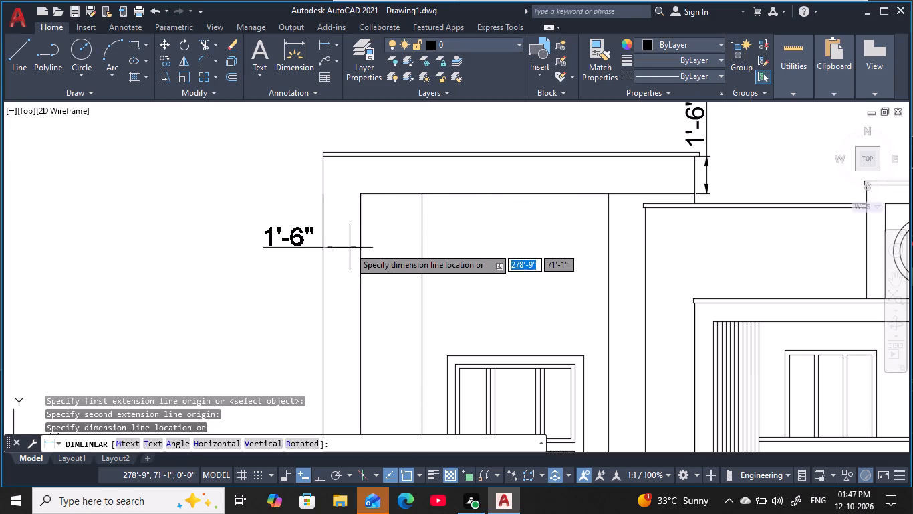
pyautogui.click(343, 244)
pyautogui.moveTo(384, 253); pyautogui.dragTo(388, 187, button='middle')
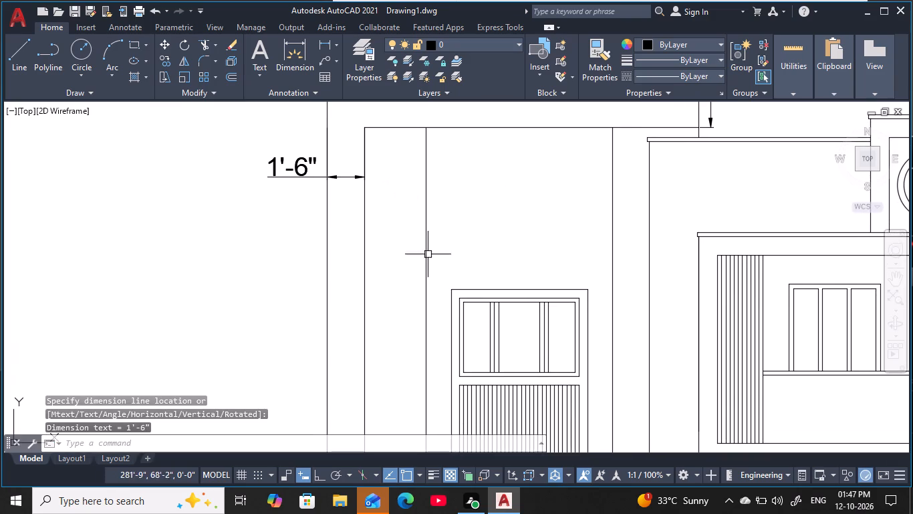
pyautogui.press('Escape')
pyautogui.press('Escape')
pyautogui.press('Escape')
pyautogui.press('Escape')
pyautogui.press('Escape')
# Place a horizontal linear dimension across the full width of the tall tower window, just above its frame.
pyautogui.press('space')
pyautogui.moveTo(467, 289); pyautogui.dragTo(468, 289, button='middle')
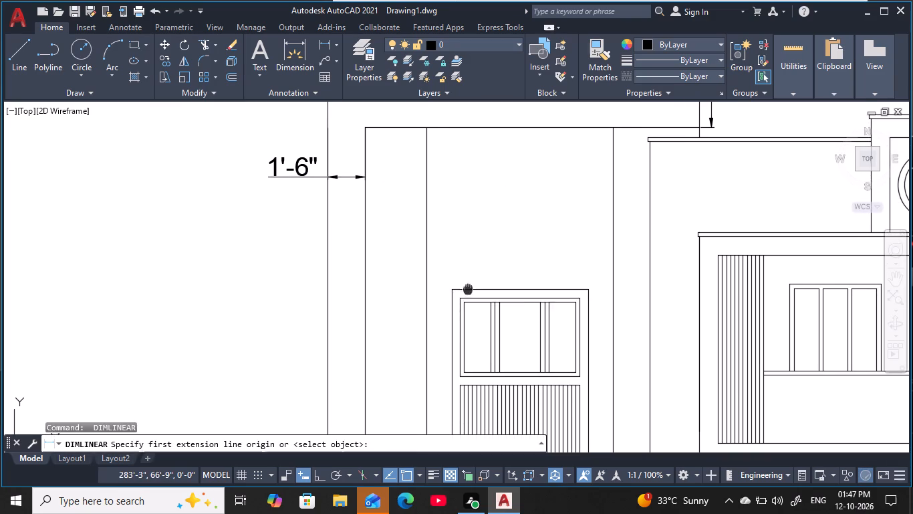
pyautogui.moveTo(468, 289); pyautogui.dragTo(461, 240, button='middle')
pyautogui.click(444, 242)
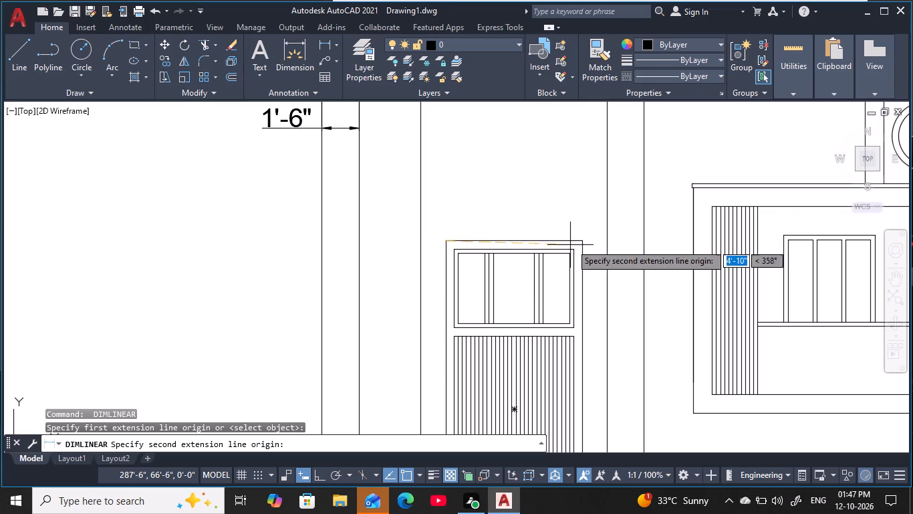
pyautogui.click(581, 240)
pyautogui.click(585, 226)
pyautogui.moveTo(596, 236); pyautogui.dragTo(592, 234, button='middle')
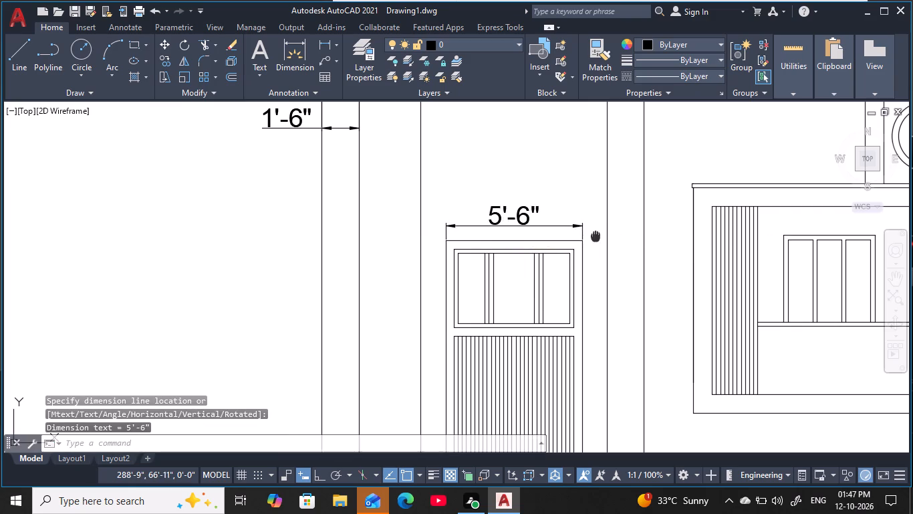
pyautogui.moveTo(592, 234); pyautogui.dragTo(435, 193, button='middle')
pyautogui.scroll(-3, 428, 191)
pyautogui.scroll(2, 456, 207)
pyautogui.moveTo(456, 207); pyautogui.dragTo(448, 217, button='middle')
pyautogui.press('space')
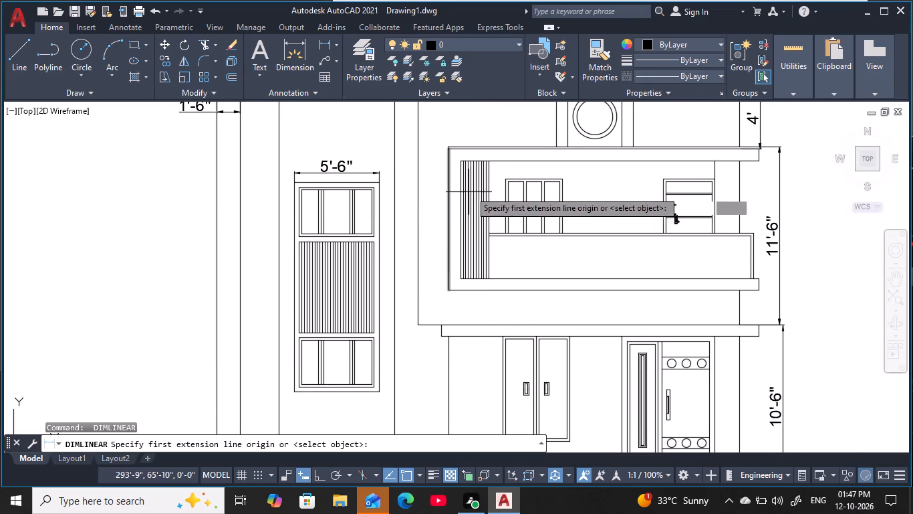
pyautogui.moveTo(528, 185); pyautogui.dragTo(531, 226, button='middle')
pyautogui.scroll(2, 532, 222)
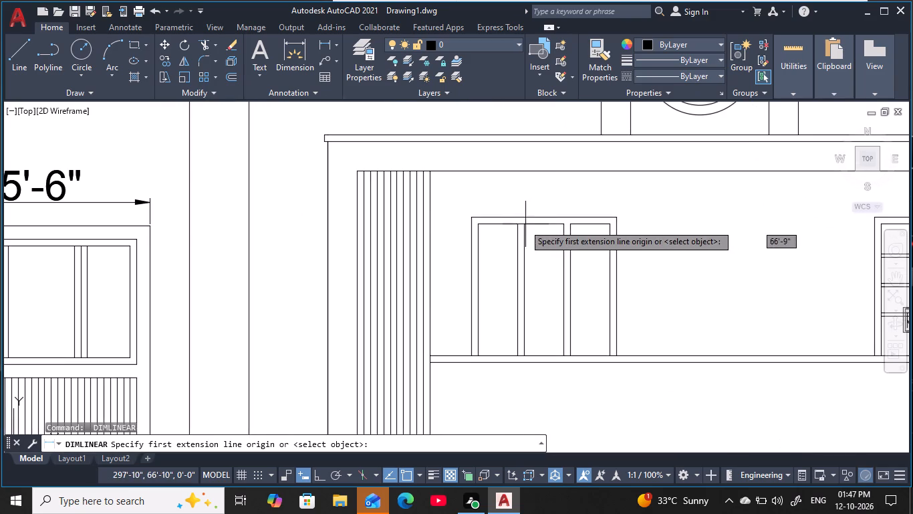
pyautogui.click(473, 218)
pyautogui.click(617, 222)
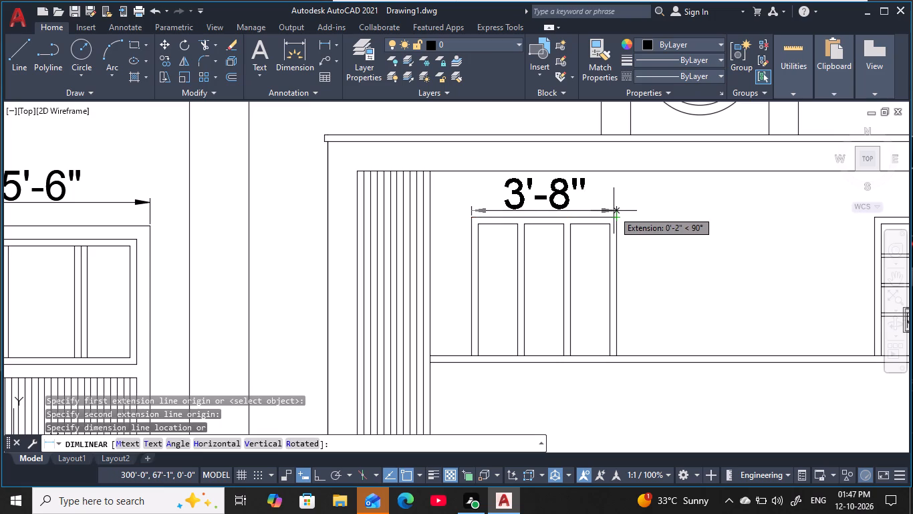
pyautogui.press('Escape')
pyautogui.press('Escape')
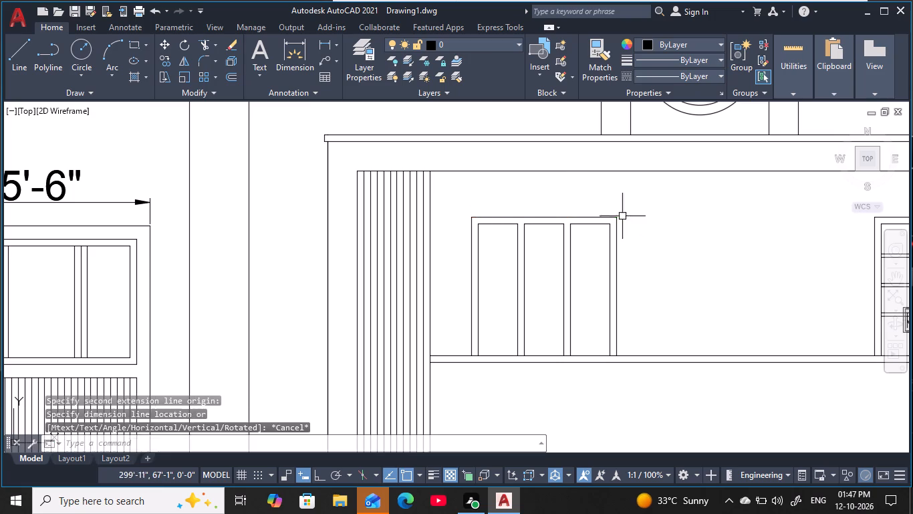
# Place a horizontal linear dimension across the elevation's overall width, from the tower's outer base corner to the opposite wall corner, below the base.
pyautogui.moveTo(701, 237); pyautogui.dragTo(510, 208, button='middle')
pyautogui.scroll(-3, 489, 201)
pyautogui.moveTo(533, 216); pyautogui.dragTo(526, 181, button='middle')
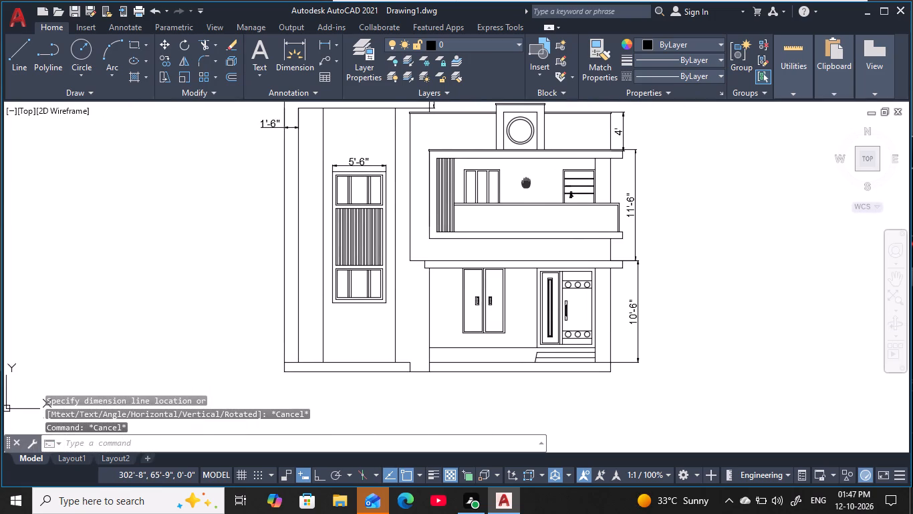
pyautogui.moveTo(526, 181); pyautogui.dragTo(529, 183, button='middle')
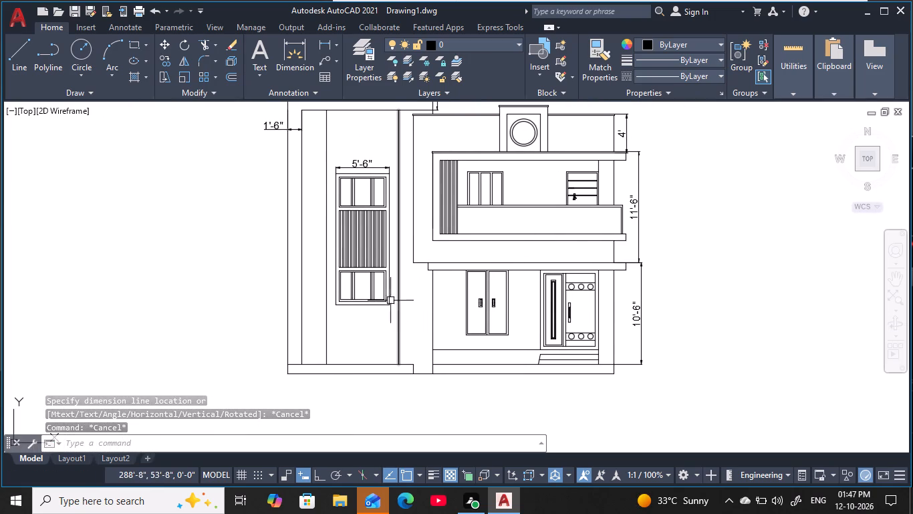
pyautogui.moveTo(353, 341); pyautogui.dragTo(412, 339, button='middle')
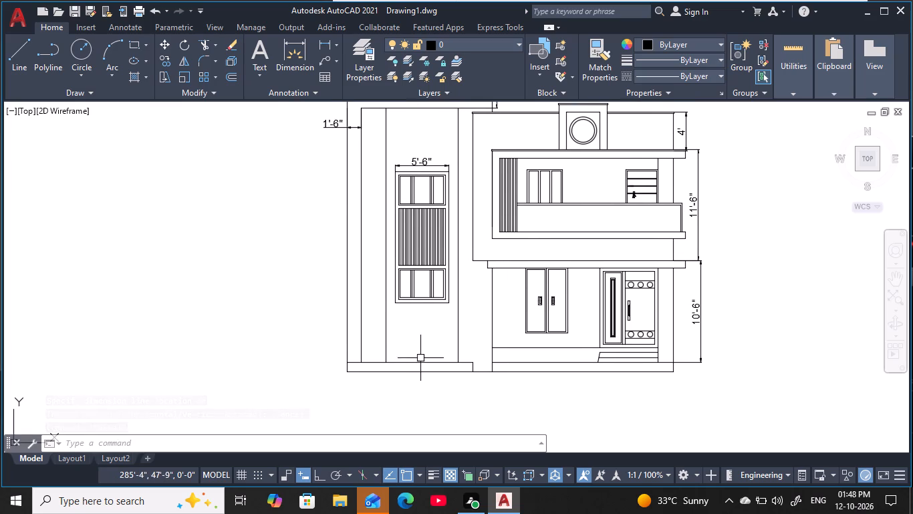
pyautogui.press('space')
pyautogui.scroll(2, 356, 384)
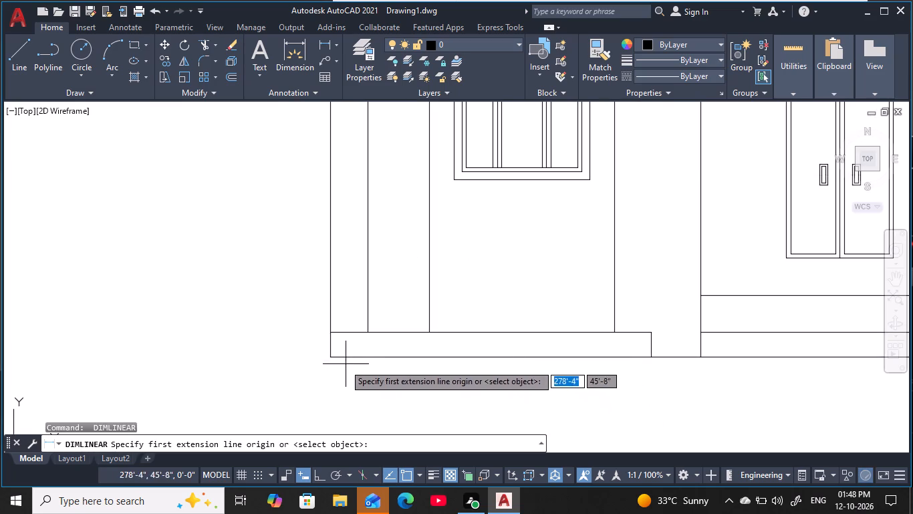
pyautogui.scroll(-4, 388, 339)
pyautogui.moveTo(457, 286); pyautogui.dragTo(454, 309, button='middle')
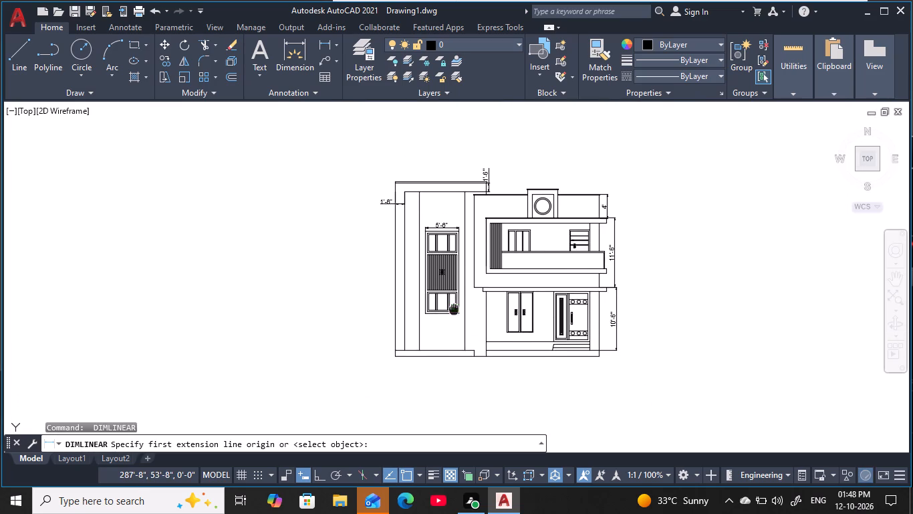
pyautogui.moveTo(454, 309); pyautogui.dragTo(454, 262, button='middle')
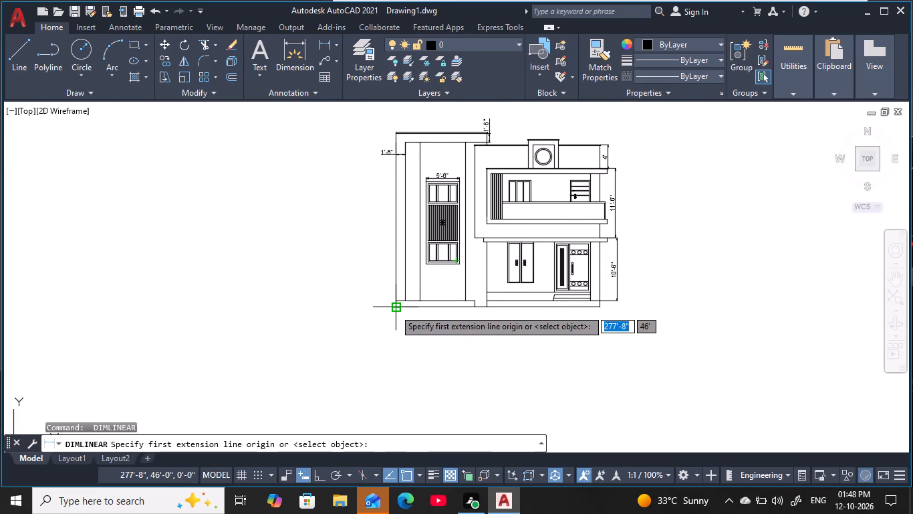
pyautogui.click(394, 309)
pyautogui.click(602, 307)
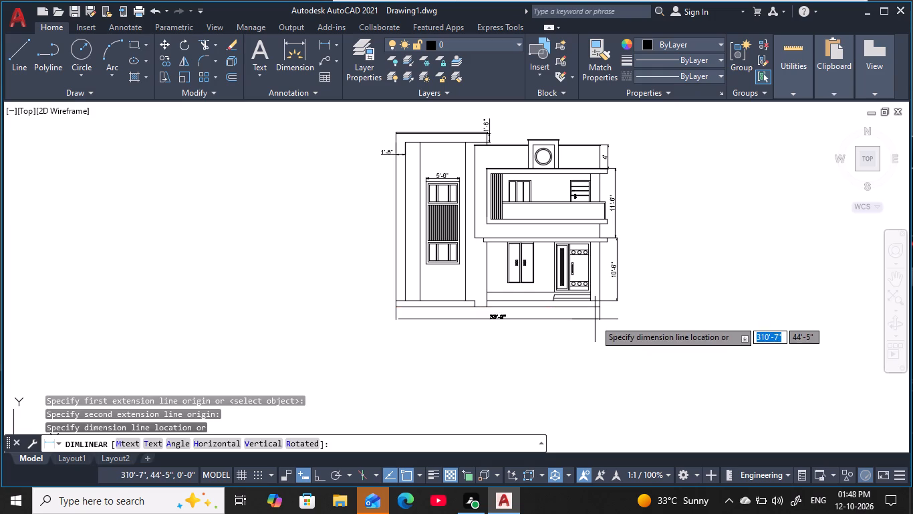
pyautogui.click(594, 321)
# Place a vertical linear dimension for the tower's full height, from its outer base corner to the top of the coping, just outside the tower.
pyautogui.moveTo(519, 260); pyautogui.dragTo(527, 284, button='middle')
pyautogui.press('space')
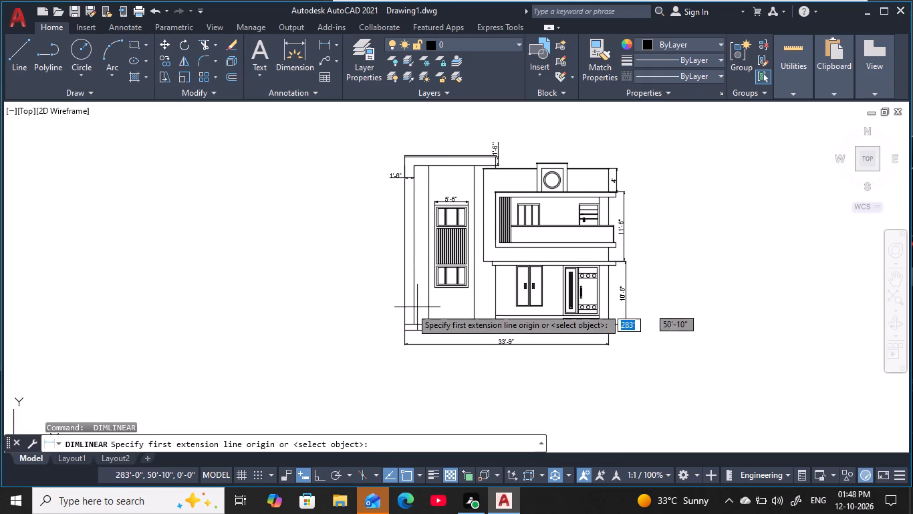
pyautogui.scroll(3, 404, 327)
pyautogui.click(402, 349)
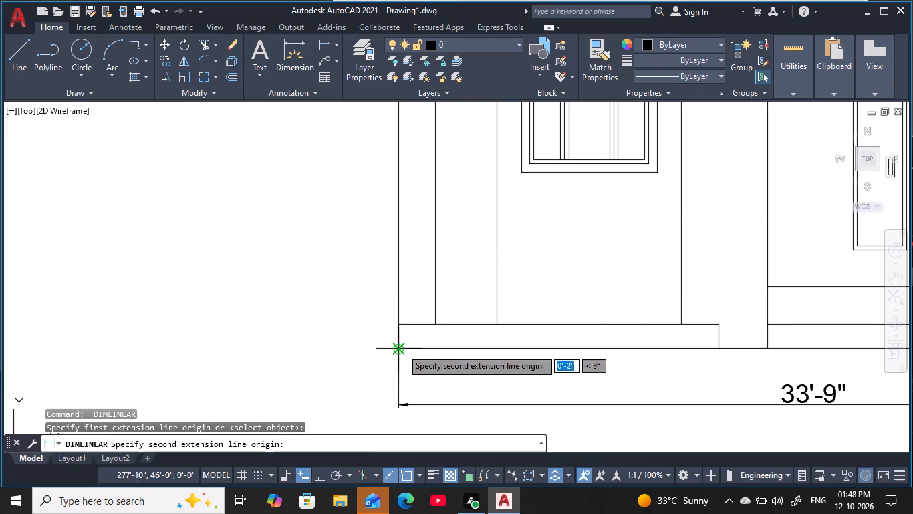
pyautogui.moveTo(420, 218); pyautogui.dragTo(451, 425, button='middle')
pyautogui.scroll(1, 451, 426)
pyautogui.scroll(-3, 456, 226)
pyautogui.moveTo(456, 226); pyautogui.dragTo(473, 305, button='middle')
pyautogui.scroll(1, 480, 187)
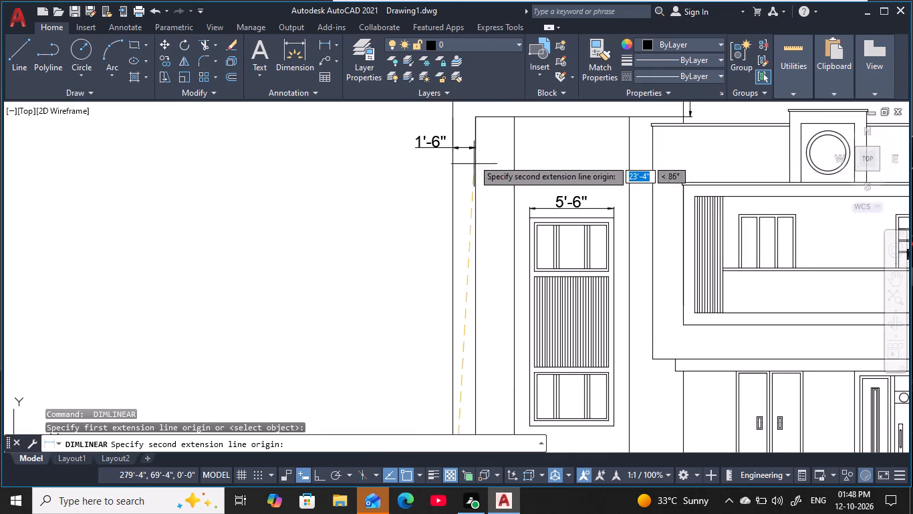
pyautogui.moveTo(463, 168); pyautogui.dragTo(461, 298, button='middle')
pyautogui.scroll(3, 443, 220)
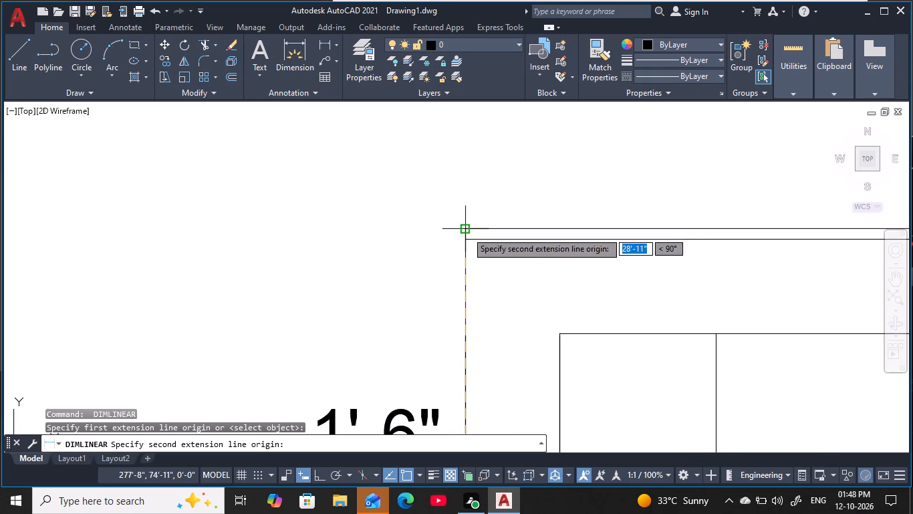
pyautogui.click(467, 232)
pyautogui.moveTo(424, 247); pyautogui.dragTo(459, 187, button='middle')
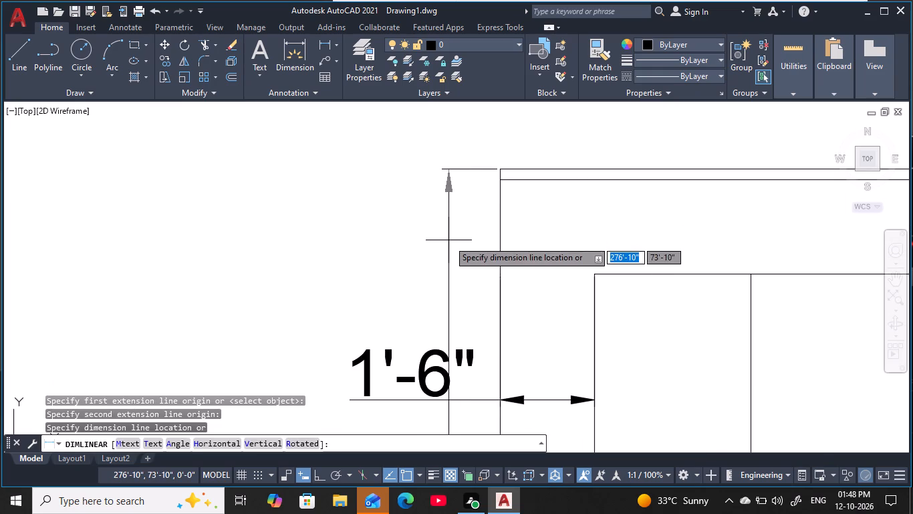
pyautogui.click(452, 245)
pyautogui.scroll(-2, 453, 247)
pyautogui.moveTo(453, 247); pyautogui.dragTo(403, 172, button='middle')
pyautogui.scroll(-1, 386, 244)
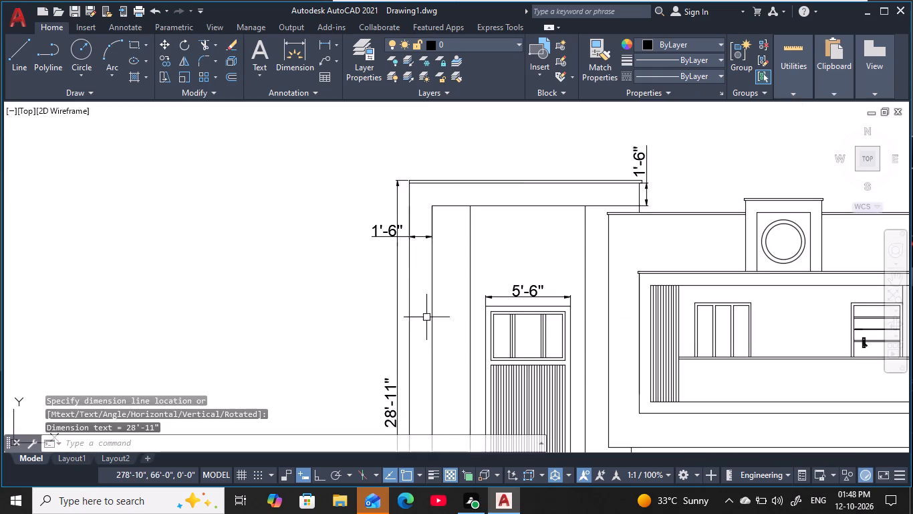
pyautogui.moveTo(432, 334); pyautogui.dragTo(410, 218, button='middle')
pyautogui.press('Escape')
pyautogui.press('Escape')
pyautogui.press('Escape')
pyautogui.scroll(-1, 602, 335)
pyautogui.press('Escape')
pyautogui.moveTo(583, 317); pyautogui.dragTo(485, 270, button='middle')
pyautogui.press('Escape')
pyautogui.press('Escape')
pyautogui.press('Escape')
pyautogui.press('Escape')
pyautogui.press('Escape')
pyautogui.press('Escape')
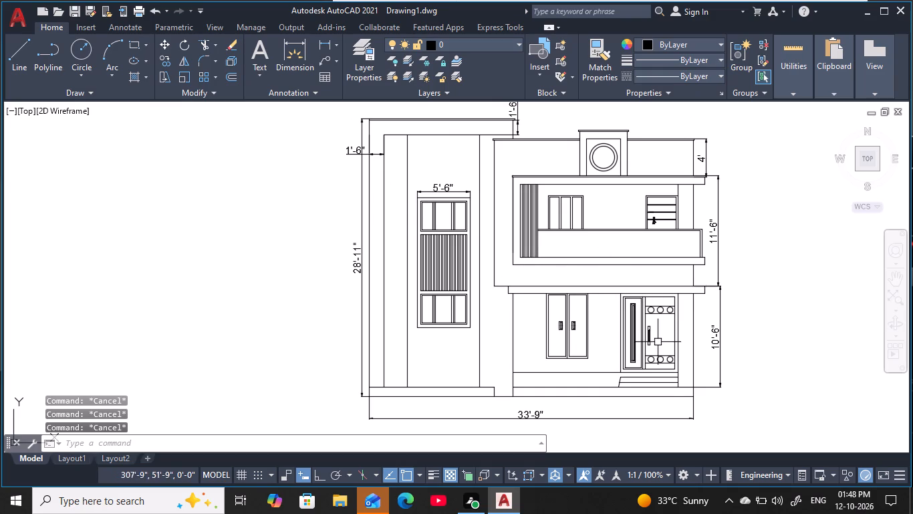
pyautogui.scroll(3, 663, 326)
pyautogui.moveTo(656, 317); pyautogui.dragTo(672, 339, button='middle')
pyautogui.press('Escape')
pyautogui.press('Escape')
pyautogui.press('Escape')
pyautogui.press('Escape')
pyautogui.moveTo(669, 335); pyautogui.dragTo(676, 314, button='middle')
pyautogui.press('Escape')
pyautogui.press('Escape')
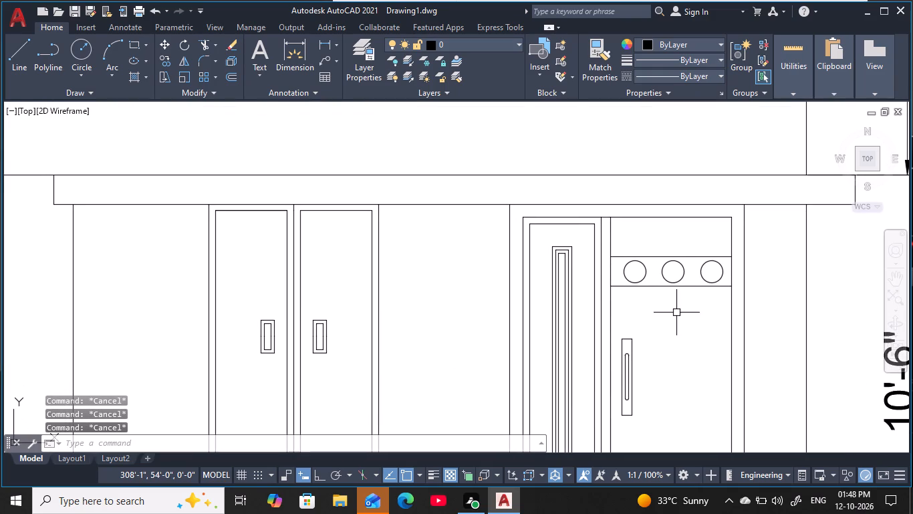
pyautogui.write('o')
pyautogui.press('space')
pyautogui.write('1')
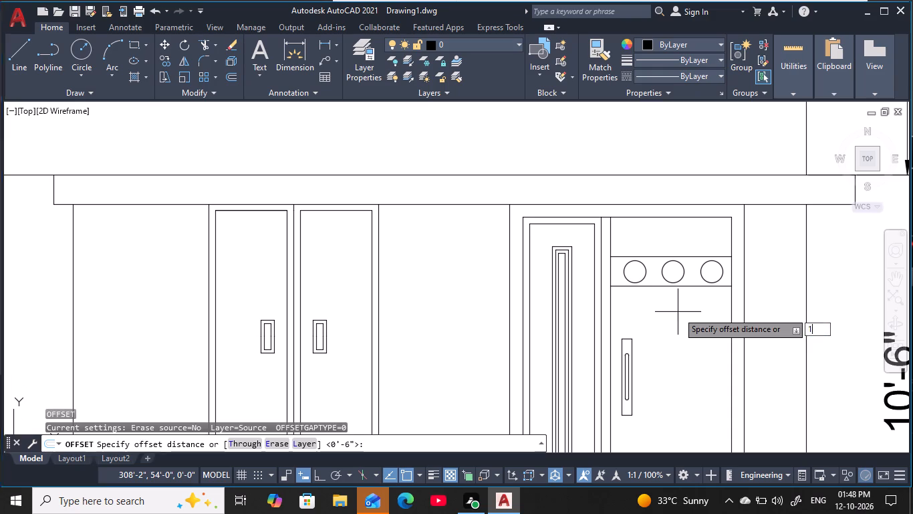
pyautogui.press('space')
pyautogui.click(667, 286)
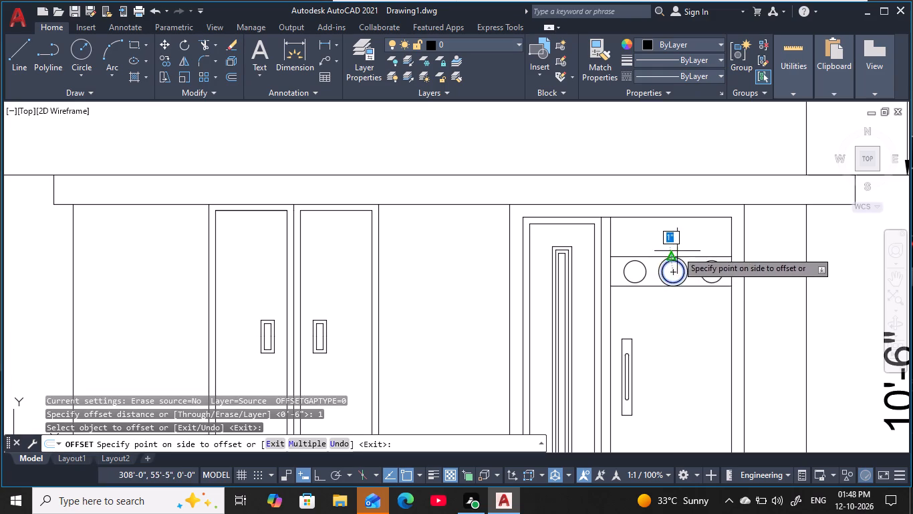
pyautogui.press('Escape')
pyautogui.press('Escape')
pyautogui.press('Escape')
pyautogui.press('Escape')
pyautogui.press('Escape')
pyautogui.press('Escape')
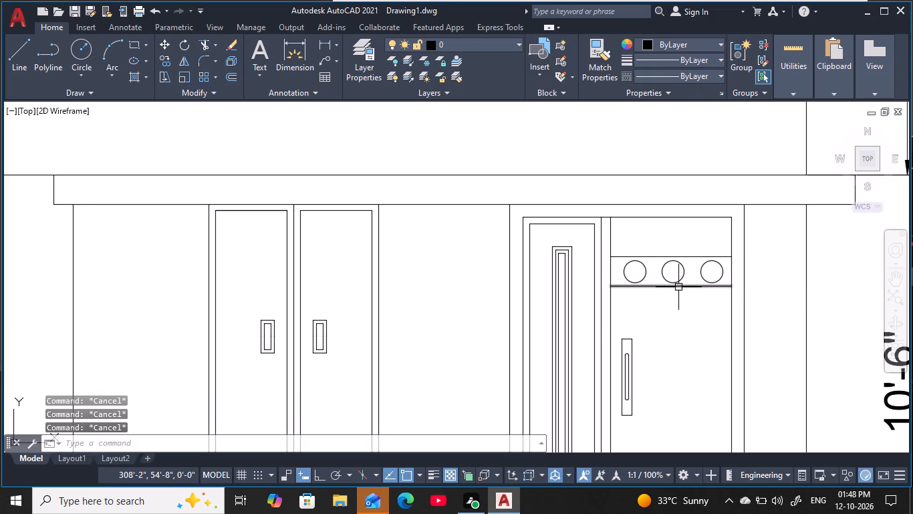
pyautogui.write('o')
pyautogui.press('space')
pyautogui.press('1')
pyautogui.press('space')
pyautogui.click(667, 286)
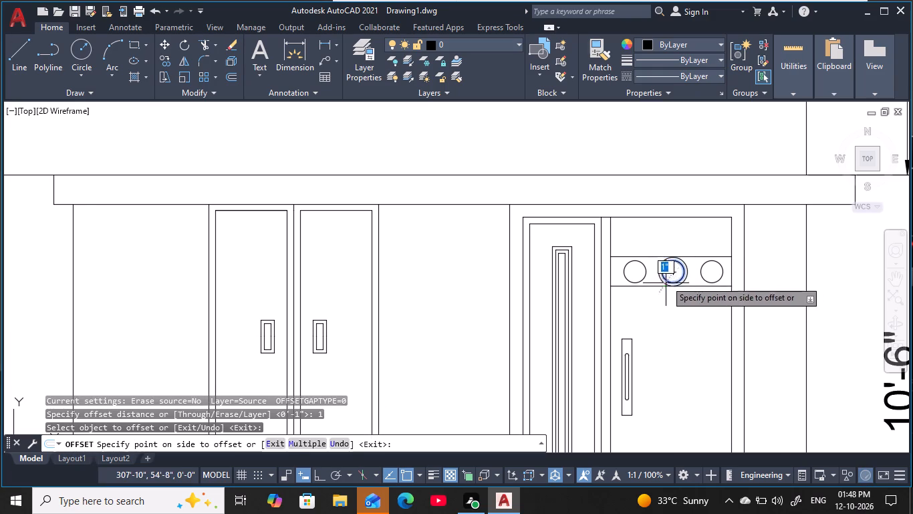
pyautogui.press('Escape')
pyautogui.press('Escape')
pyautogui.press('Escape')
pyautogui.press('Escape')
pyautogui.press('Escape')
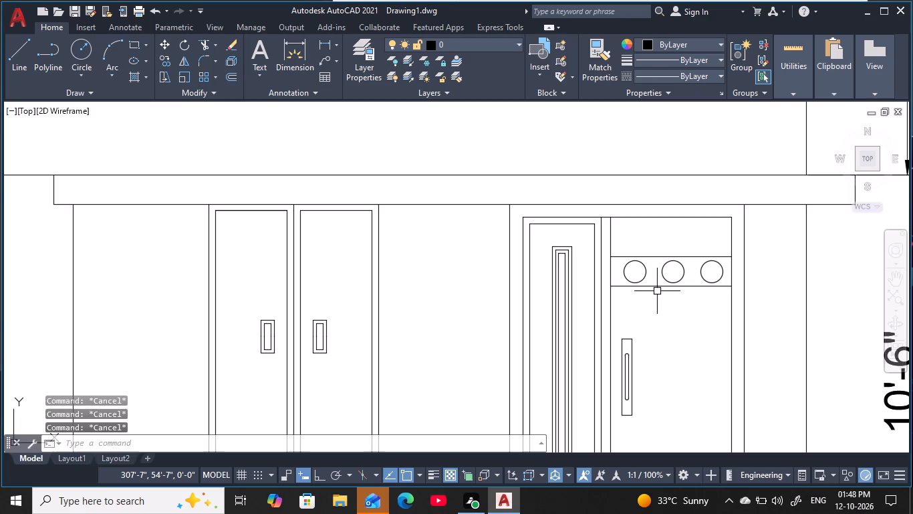
# Offset both horizontal edges of the main door's upper circle band outward by 1".
pyautogui.write('o 1')
pyautogui.press('space')
pyautogui.click(655, 287)
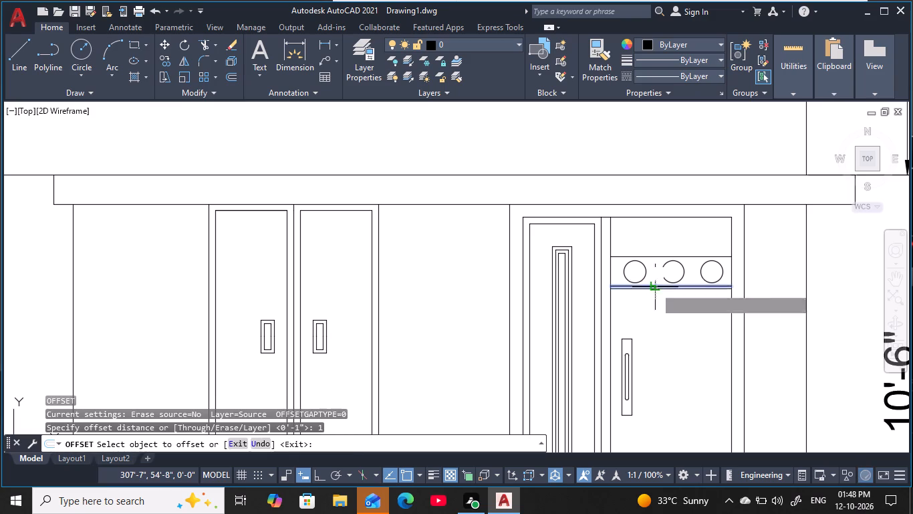
pyautogui.click(657, 314)
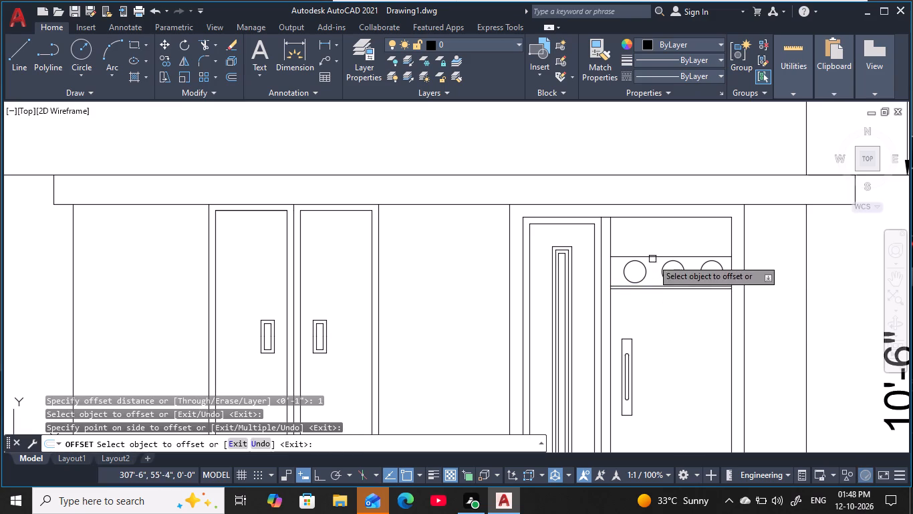
pyautogui.click(652, 258)
pyautogui.click(657, 234)
# Offset both horizontal edges of the main door's lower circle band outward by 1".
pyautogui.moveTo(644, 349); pyautogui.dragTo(640, 329, button='middle')
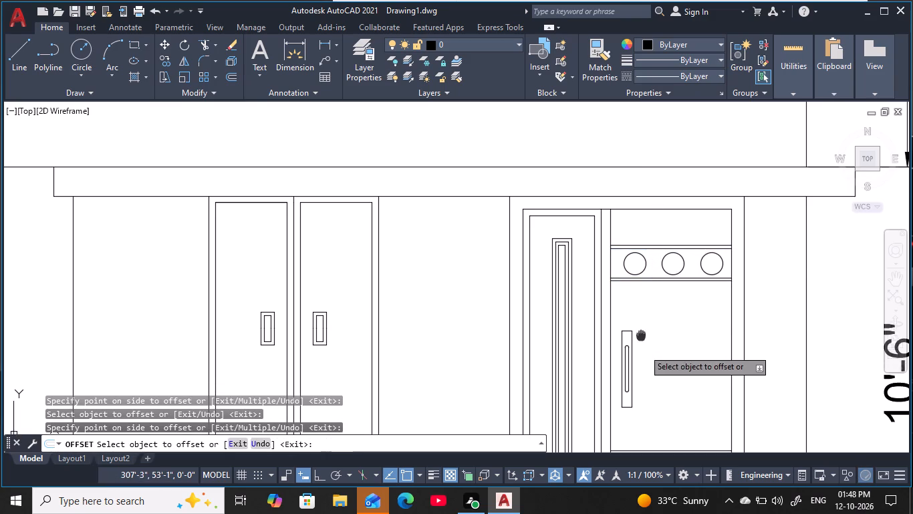
pyautogui.moveTo(640, 329); pyautogui.dragTo(612, 252, button='middle')
pyautogui.scroll(-3, 612, 252)
pyautogui.scroll(3, 622, 284)
pyautogui.moveTo(622, 285); pyautogui.dragTo(626, 304, button='middle')
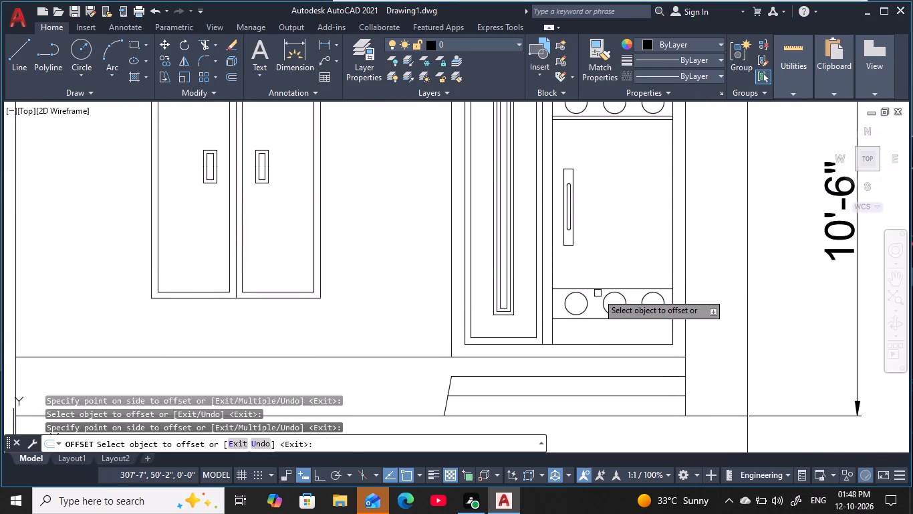
pyautogui.click(596, 288)
pyautogui.click(594, 273)
pyautogui.click(597, 321)
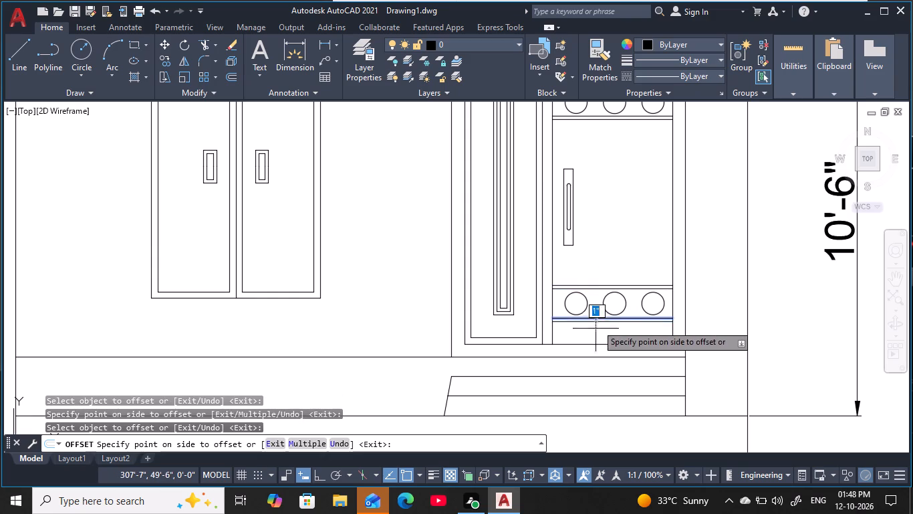
pyautogui.click(596, 343)
pyautogui.scroll(-2, 617, 345)
pyautogui.moveTo(616, 340); pyautogui.dragTo(581, 288, button='middle')
pyautogui.press('Escape')
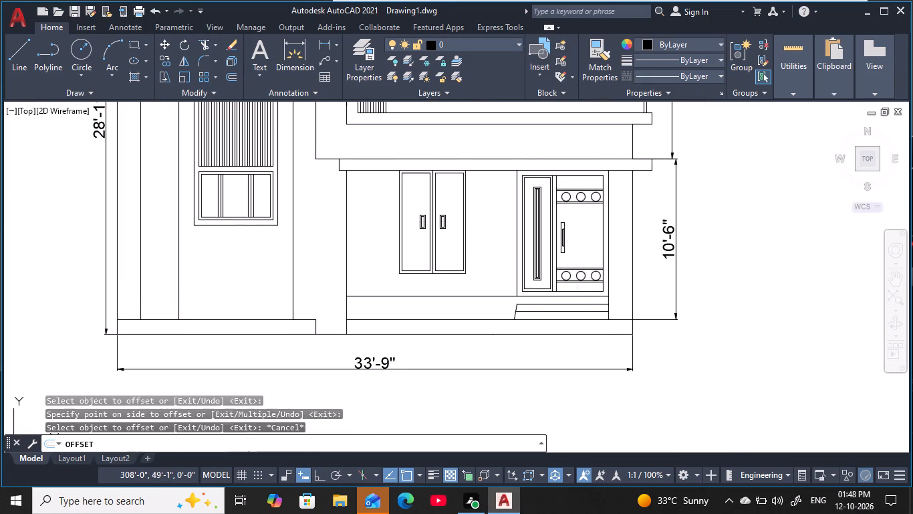
pyautogui.press('Escape')
pyautogui.press('Escape')
pyautogui.press('Escape')
pyautogui.press('Escape')
pyautogui.press('Escape')
pyautogui.press('Escape')
pyautogui.press('Escape')
pyautogui.press('Escape')
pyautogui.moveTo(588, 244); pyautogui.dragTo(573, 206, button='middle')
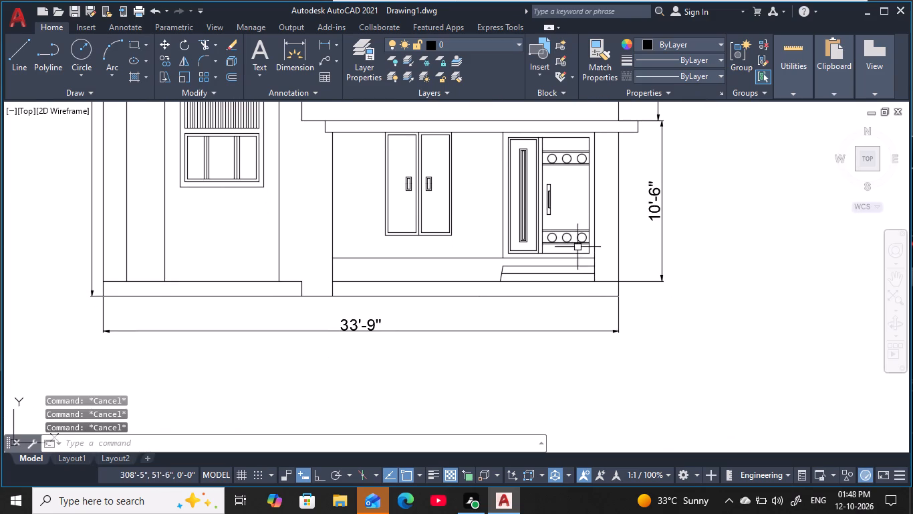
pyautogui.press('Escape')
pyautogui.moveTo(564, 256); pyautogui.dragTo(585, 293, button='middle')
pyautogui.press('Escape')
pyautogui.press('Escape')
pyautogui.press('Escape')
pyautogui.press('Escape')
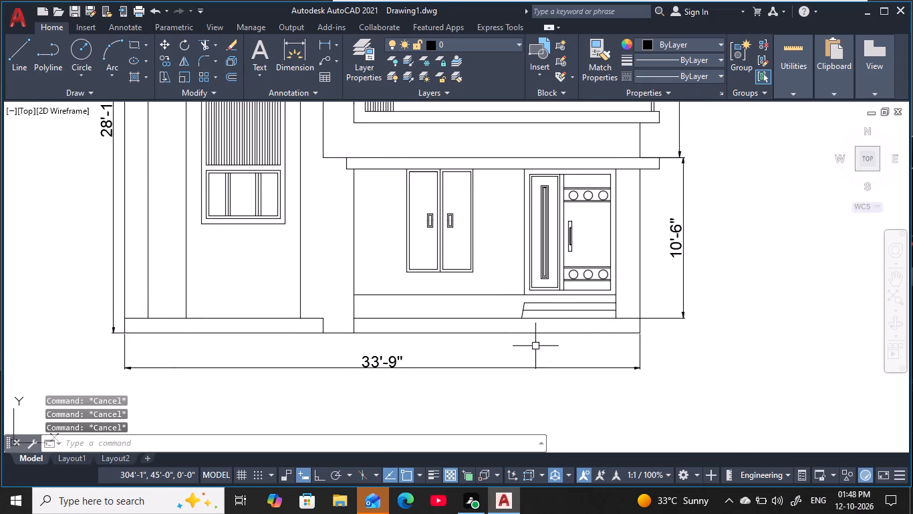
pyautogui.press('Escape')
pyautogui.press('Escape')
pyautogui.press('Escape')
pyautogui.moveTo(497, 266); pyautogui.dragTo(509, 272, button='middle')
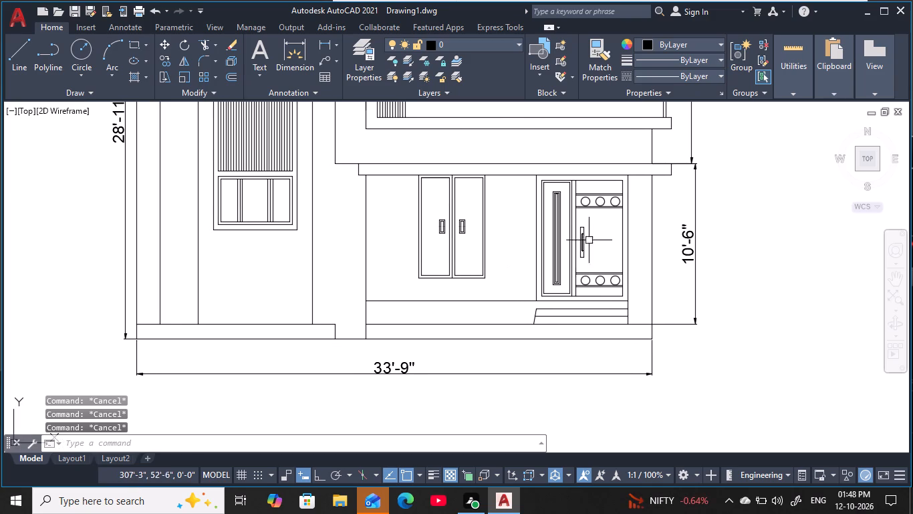
# Offset each of the three circles in the main door's upper band inward by 2".
pyautogui.scroll(3, 596, 211)
pyautogui.moveTo(594, 212); pyautogui.dragTo(579, 262, button='middle')
pyautogui.press('Escape')
pyautogui.press('Escape')
pyautogui.press('Escape')
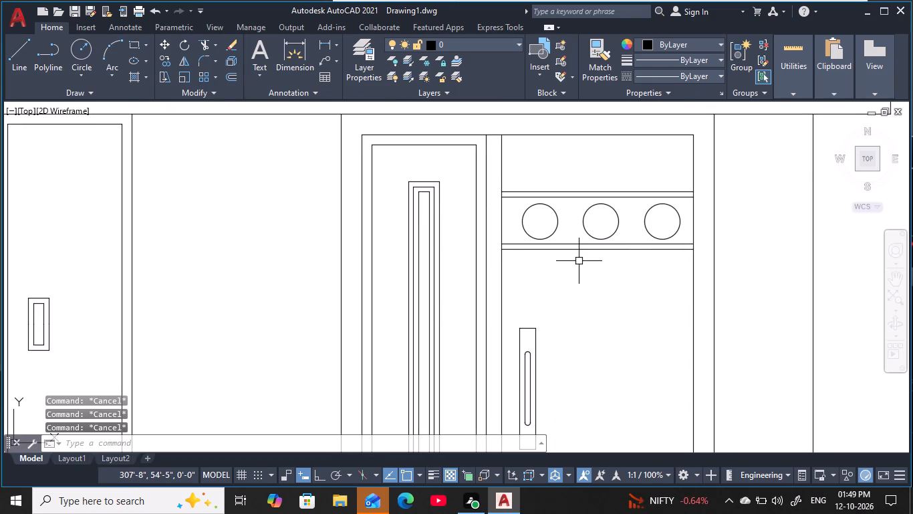
pyautogui.write('o 2')
pyautogui.press('space')
pyautogui.click(557, 222)
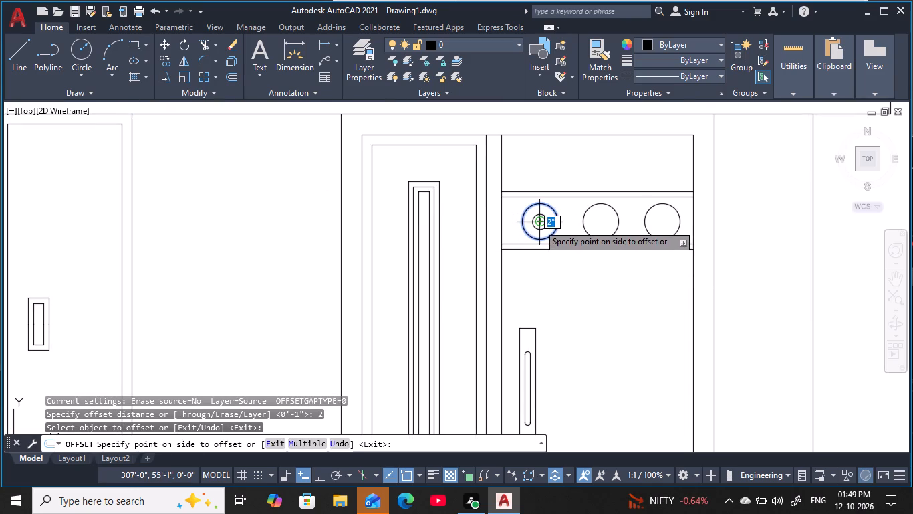
pyautogui.click(539, 224)
pyautogui.click(607, 238)
pyautogui.click(600, 223)
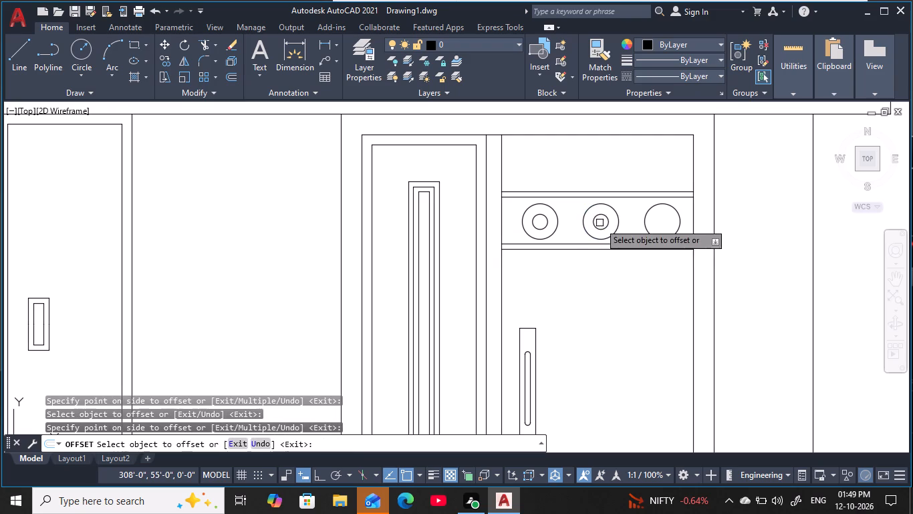
pyautogui.click(652, 235)
pyautogui.click(661, 223)
# Erase the inner circle from each of the three circles in the main door's upper band.
pyautogui.scroll(-2, 636, 298)
pyautogui.moveTo(634, 295); pyautogui.dragTo(599, 211, button='middle')
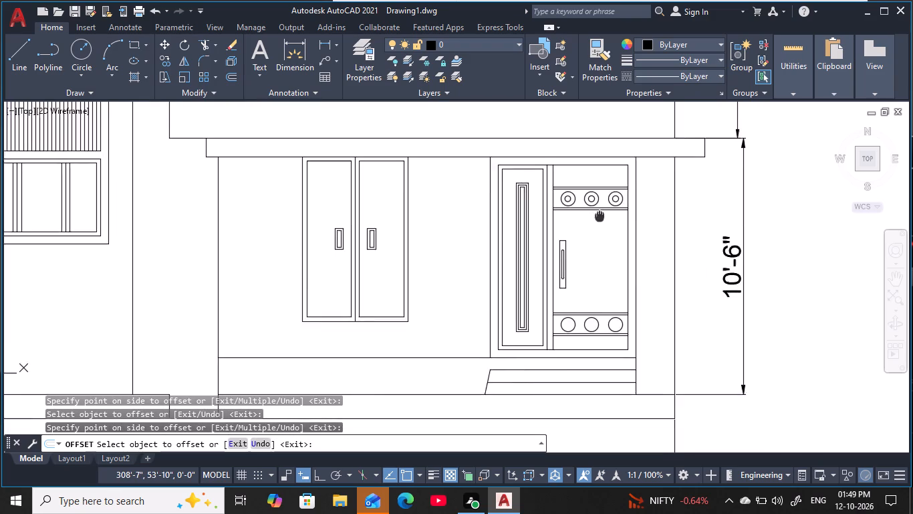
pyautogui.moveTo(599, 211); pyautogui.dragTo(601, 203, button='middle')
pyautogui.scroll(-1, 572, 267)
pyautogui.moveTo(581, 220); pyautogui.dragTo(587, 205, button='middle')
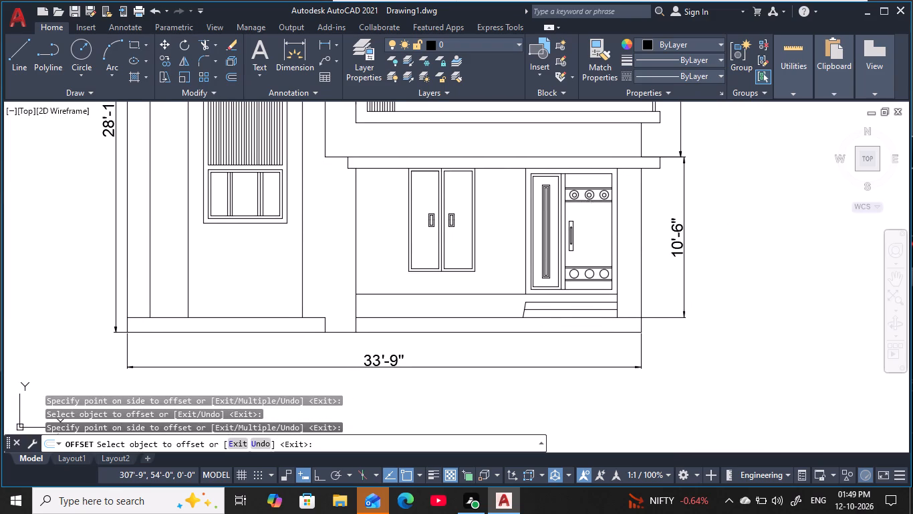
pyautogui.scroll(3, 571, 190)
pyautogui.click(596, 214)
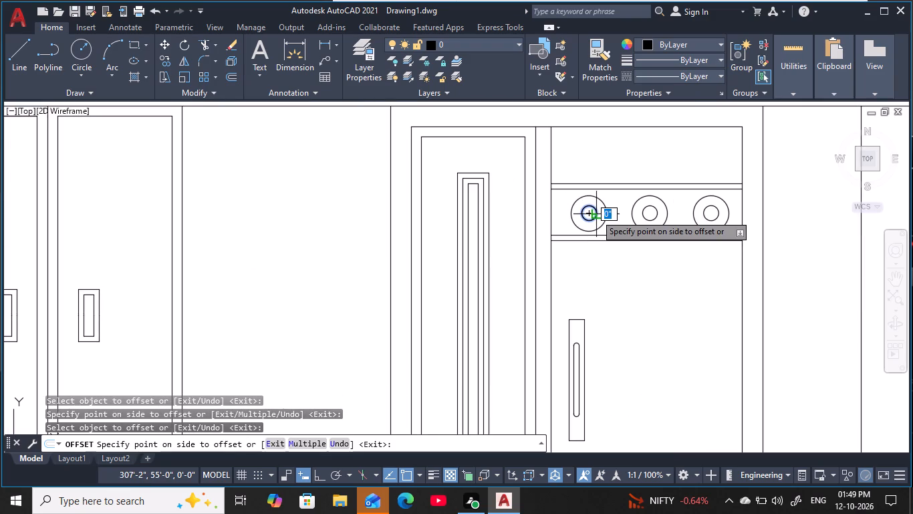
pyautogui.write('e')
pyautogui.press('space')
pyautogui.click(646, 216)
pyautogui.write('e')
pyautogui.press('space')
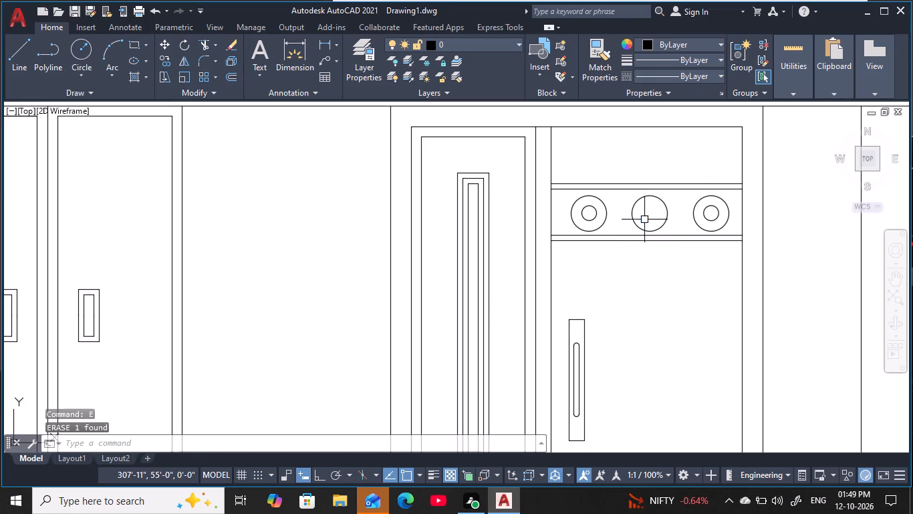
pyautogui.click(591, 220)
pyautogui.press('space')
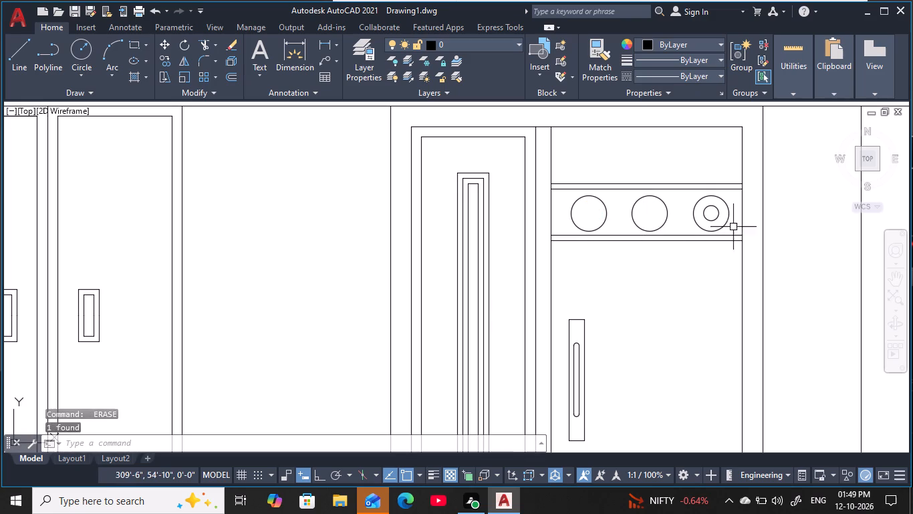
pyautogui.click(718, 221)
pyautogui.press('space')
pyautogui.press('space')
pyautogui.press('space')
pyautogui.press('space')
pyautogui.press('Escape')
pyautogui.press('Escape')
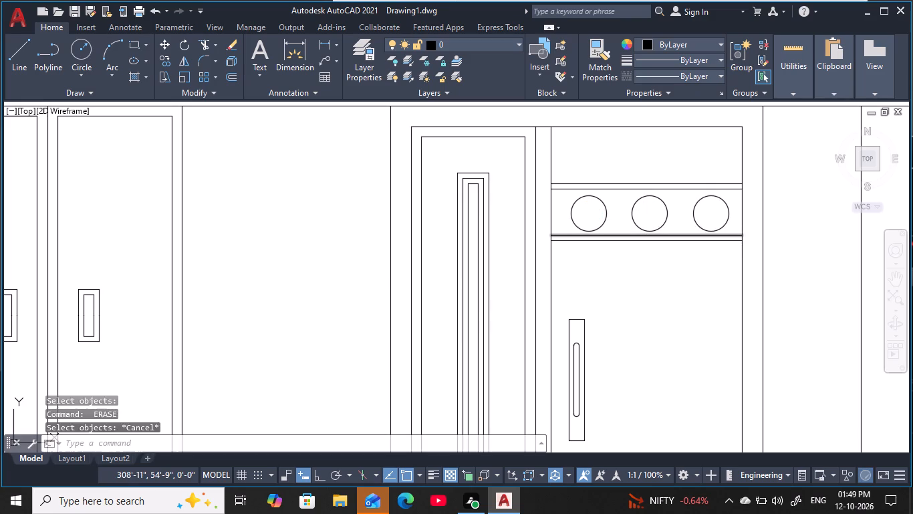
pyautogui.press('Escape')
pyautogui.press('Escape')
pyautogui.press('Escape')
# Offset each of the three circles in the main door's upper band outward by 1".
pyautogui.press('o')
pyautogui.press('space')
pyautogui.write('1')
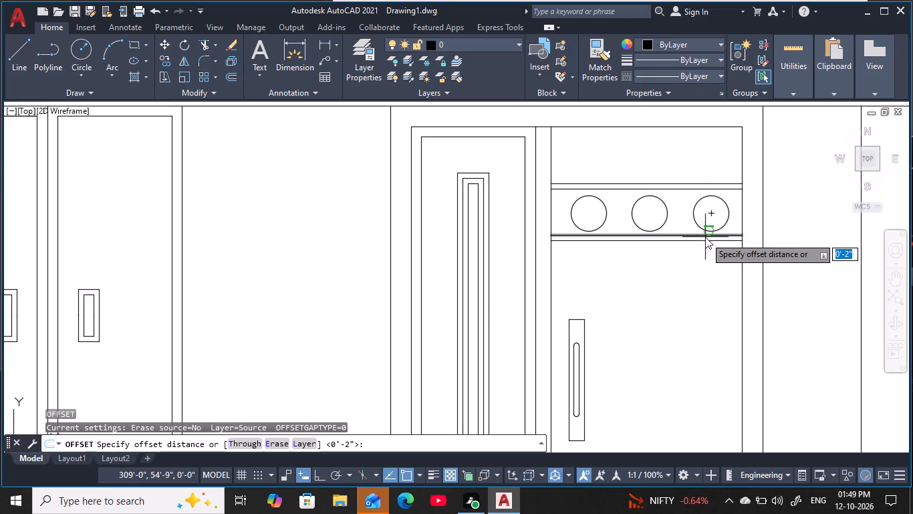
pyautogui.press('space')
pyautogui.click(716, 231)
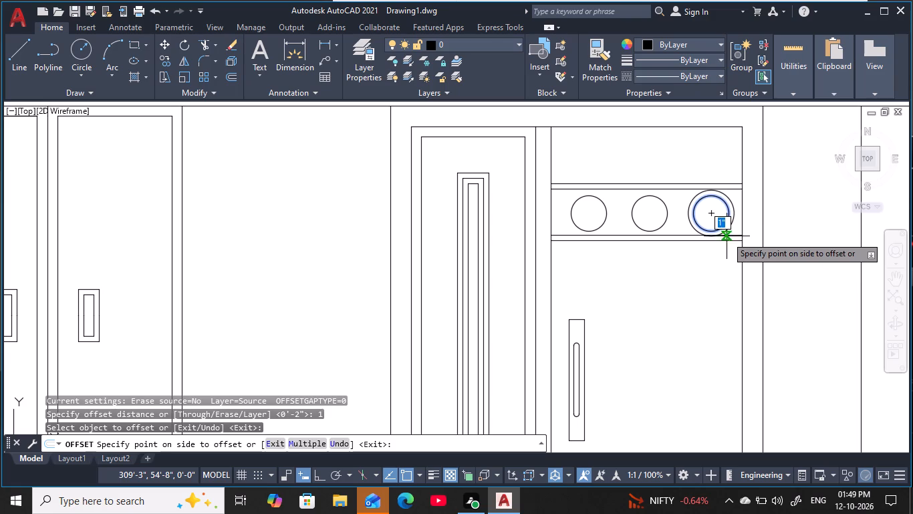
pyautogui.click(729, 239)
pyautogui.click(662, 229)
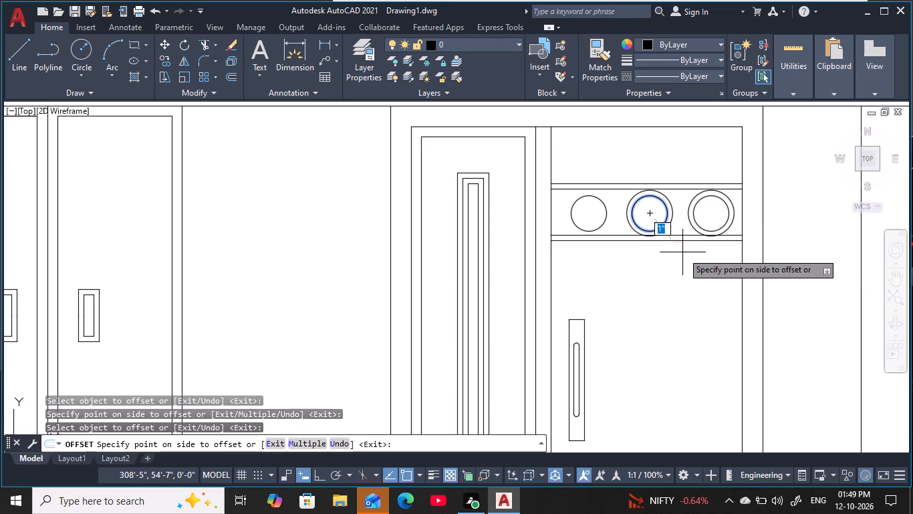
pyautogui.click(700, 273)
pyautogui.click(590, 224)
pyautogui.click(598, 230)
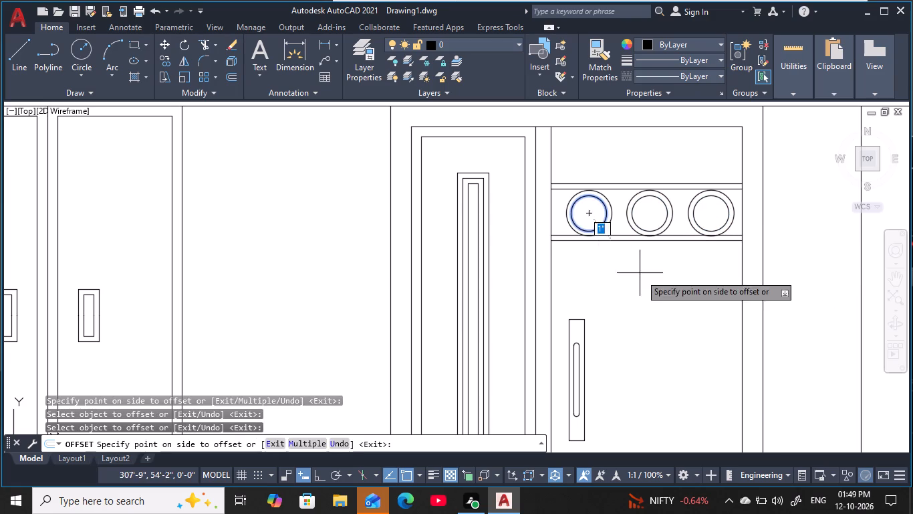
pyautogui.click(646, 283)
# Offset each of the three circles in the main door's lower band outward by 1".
pyautogui.scroll(-3, 652, 293)
pyautogui.moveTo(651, 296); pyautogui.dragTo(555, 183, button='middle')
pyautogui.scroll(-1, 577, 213)
pyautogui.scroll(2, 559, 209)
pyautogui.moveTo(559, 211); pyautogui.dragTo(563, 204, button='middle')
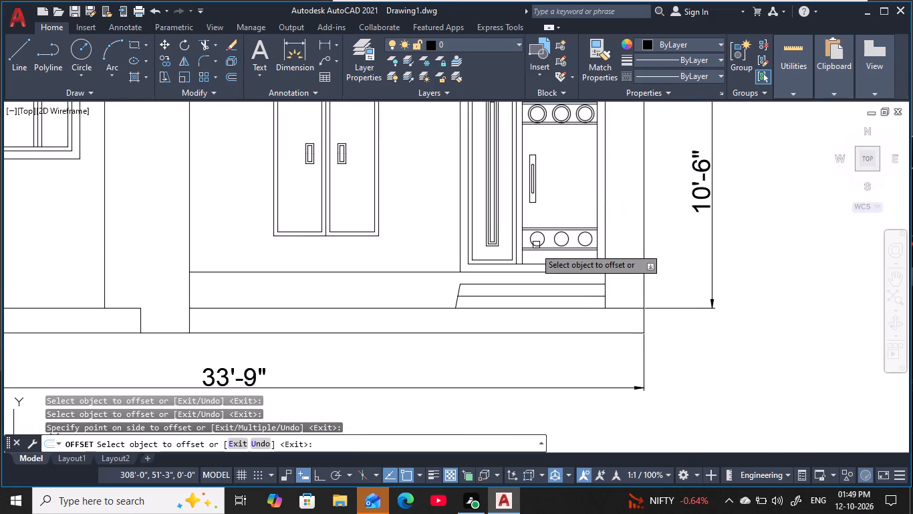
pyautogui.scroll(3, 547, 244)
pyautogui.click(534, 238)
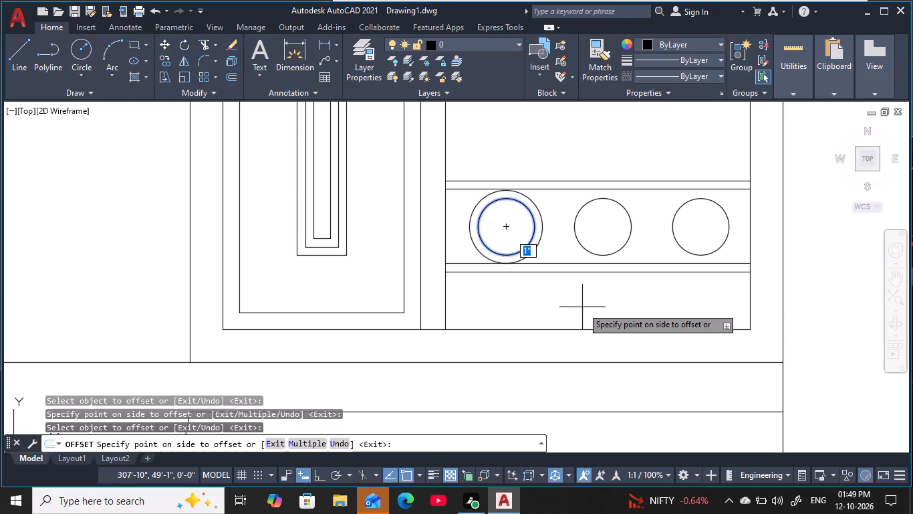
pyautogui.click(582, 307)
pyautogui.click(596, 254)
pyautogui.click(583, 307)
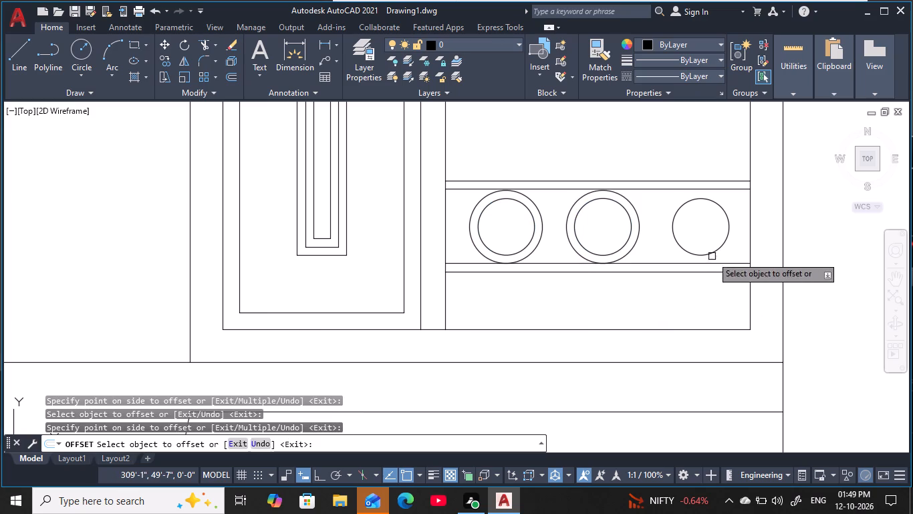
pyautogui.click(709, 254)
pyautogui.click(715, 323)
pyautogui.scroll(-2, 703, 317)
pyautogui.moveTo(701, 315); pyautogui.dragTo(721, 296, button='middle')
pyautogui.scroll(-3, 690, 256)
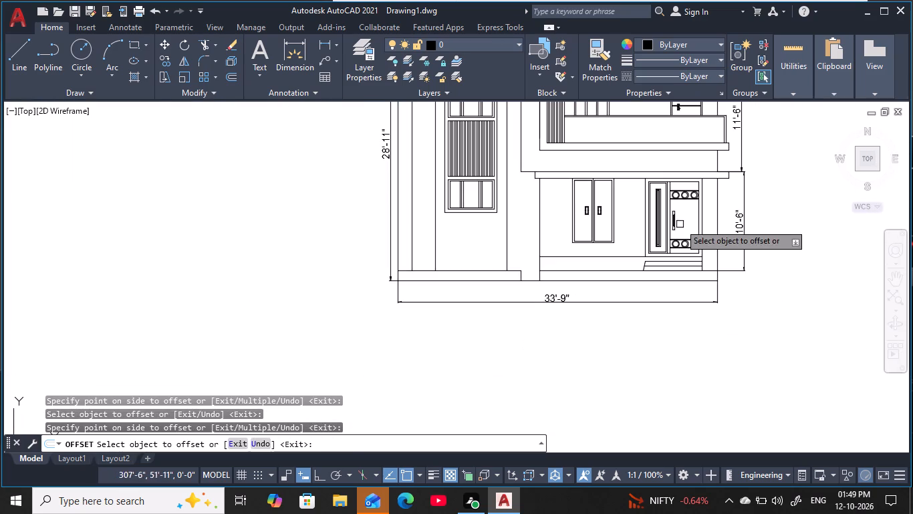
pyautogui.press('Escape')
pyautogui.press('Escape')
# Offset the main door panel's vertical edge on the side opposite the handle inward eight times at 1" spacing.
pyautogui.scroll(2, 684, 216)
pyautogui.moveTo(680, 224); pyautogui.dragTo(656, 213, button='middle')
pyautogui.press('Escape')
pyautogui.press('Escape')
pyautogui.press('Escape')
pyautogui.press('Escape')
pyautogui.press('Escape')
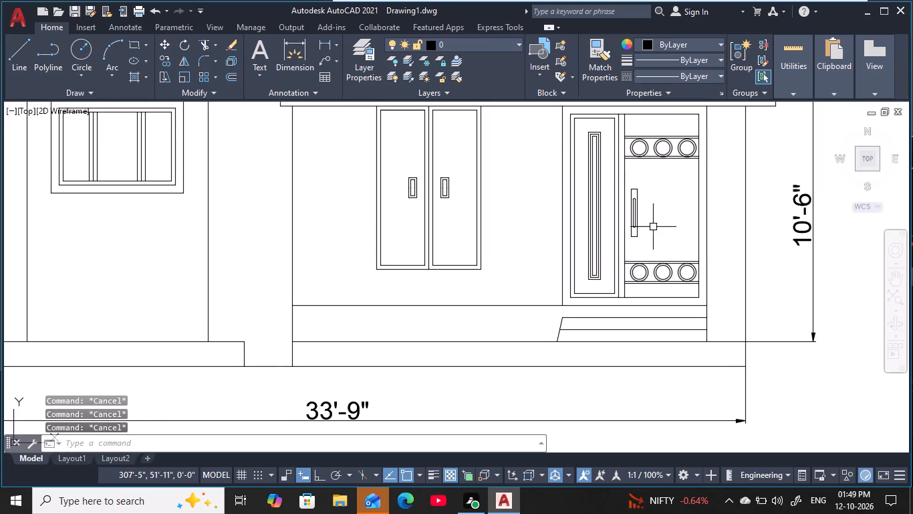
pyautogui.moveTo(654, 227); pyautogui.dragTo(613, 234, button='middle')
pyautogui.press('Escape')
pyautogui.press('Escape')
pyautogui.press('Escape')
pyautogui.press('Escape')
pyautogui.press('Escape')
pyautogui.write('o')
pyautogui.press('space')
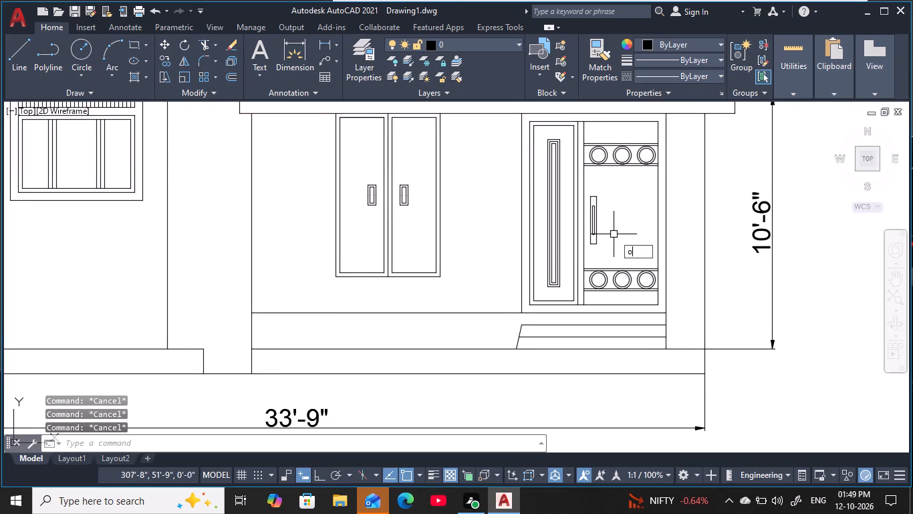
pyautogui.press('1')
pyautogui.press('space')
pyautogui.click(658, 226)
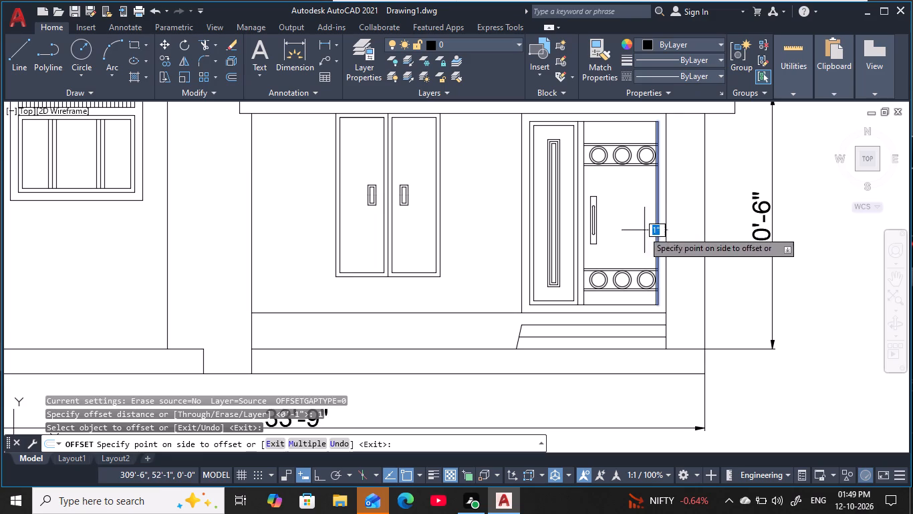
pyautogui.write('m')
pyautogui.press('space')
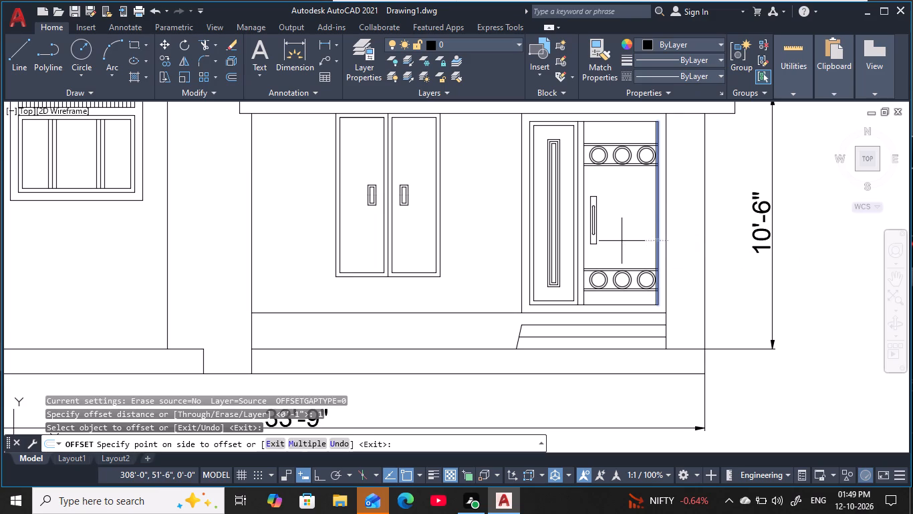
pyautogui.click(618, 242)
pyautogui.doubleClick(612, 244)
pyautogui.doubleClick(606, 246)
pyautogui.doubleClick(602, 248)
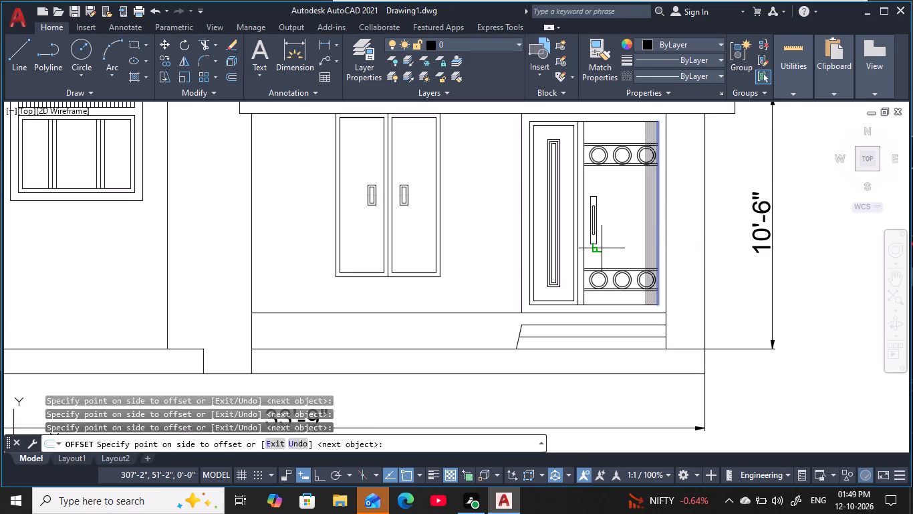
pyautogui.click(596, 248)
pyautogui.press('Escape')
pyautogui.press('Escape')
pyautogui.press('Escape')
pyautogui.press('Escape')
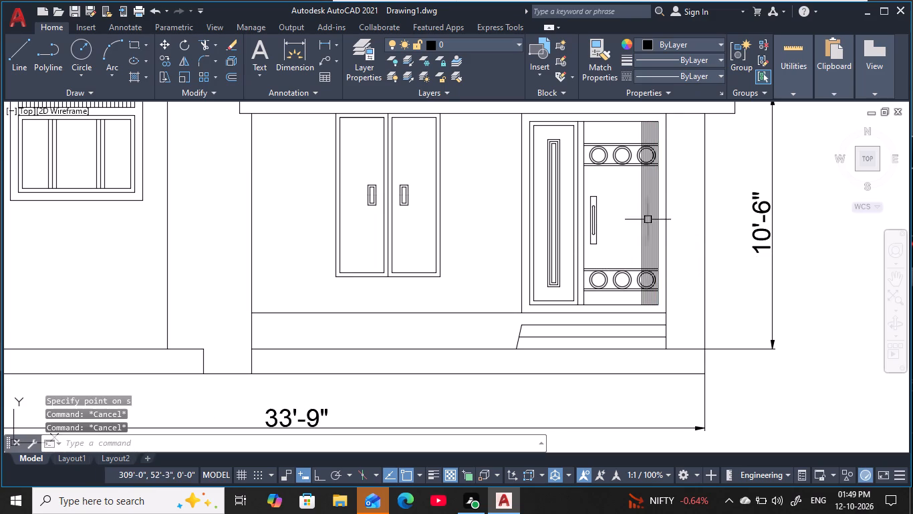
pyautogui.press('Escape')
pyautogui.press('Escape')
pyautogui.press('Escape')
# Trim the eight vertical lines where they cross the narrow strip along the bottom of the main door's upper circle band.
pyautogui.scroll(2, 642, 198)
pyautogui.press('Escape')
pyautogui.moveTo(638, 194); pyautogui.dragTo(626, 339, button='middle')
pyautogui.press('Escape')
pyautogui.press('Escape')
pyautogui.scroll(3, 645, 228)
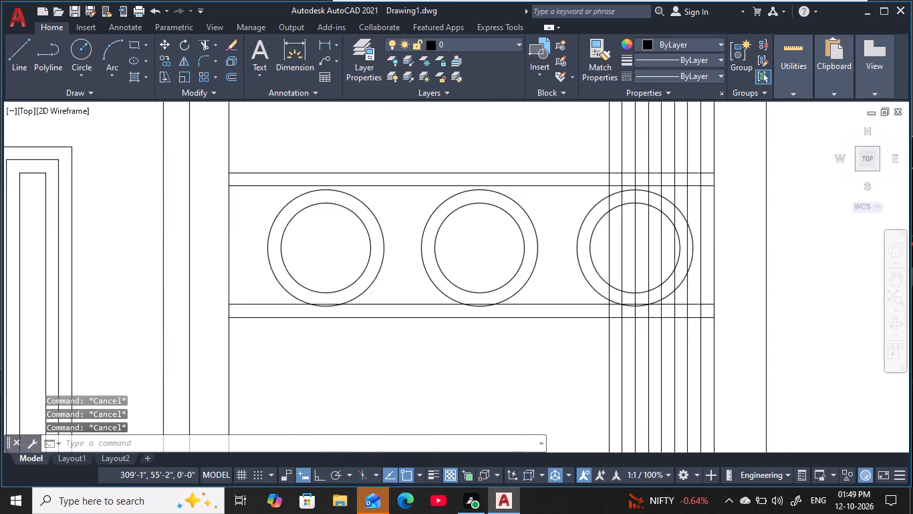
pyautogui.middleClick(644, 227)
pyautogui.press('Escape')
pyautogui.press('Escape')
pyautogui.write('tr')
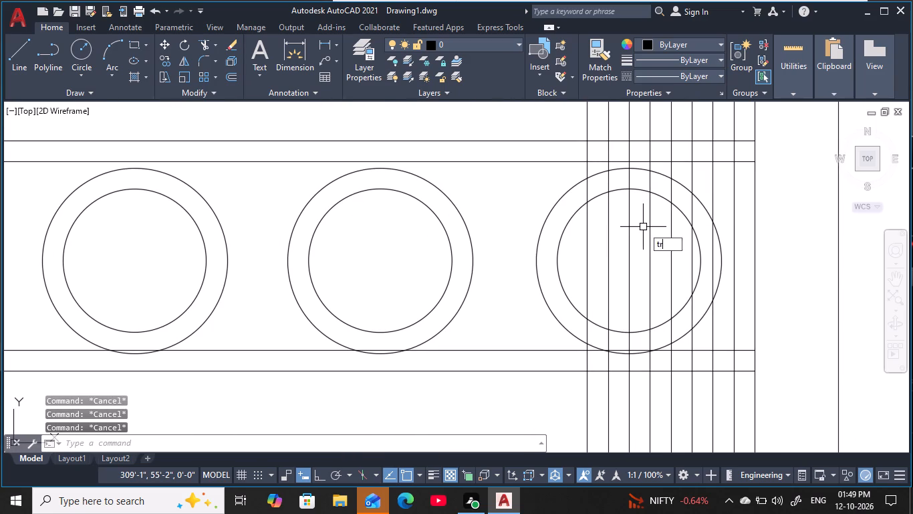
pyautogui.press('space')
pyautogui.moveTo(670, 325); pyautogui.dragTo(614, 202, button='middle')
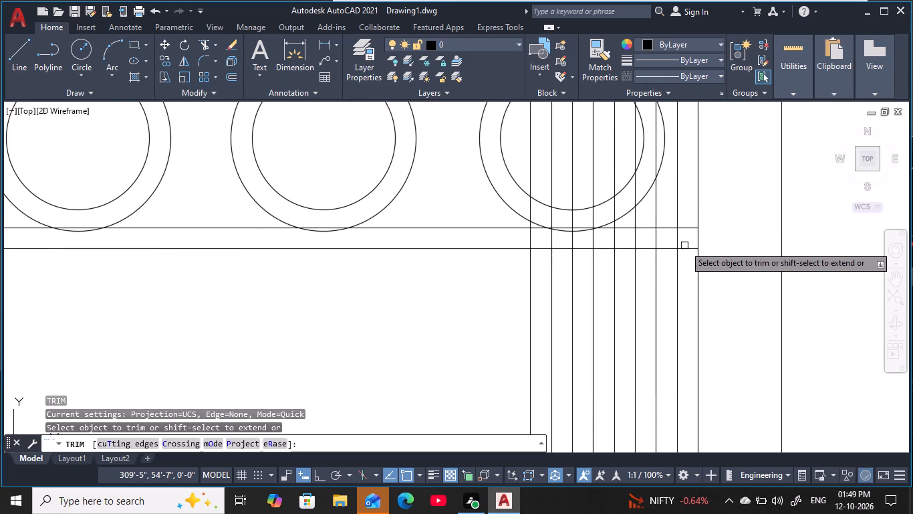
pyautogui.click(681, 241)
pyautogui.click(520, 244)
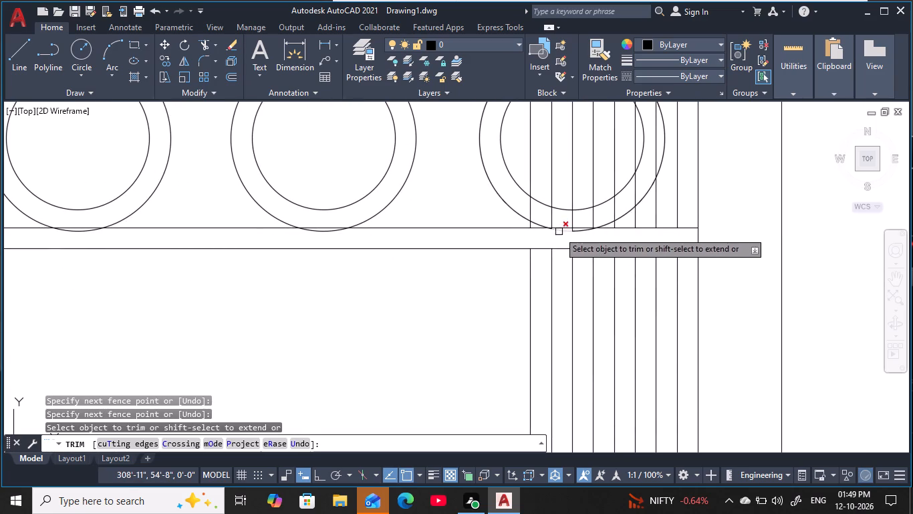
pyautogui.press('Escape')
pyautogui.press('Escape')
pyautogui.press('Escape')
pyautogui.press('Escape')
pyautogui.press('Escape')
pyautogui.press('Escape')
# Erase the eight vertical line pieces running through the upper circle band and the door area above it.
pyautogui.moveTo(549, 202); pyautogui.dragTo(587, 387, button='middle')
pyautogui.scroll(-1, 590, 291)
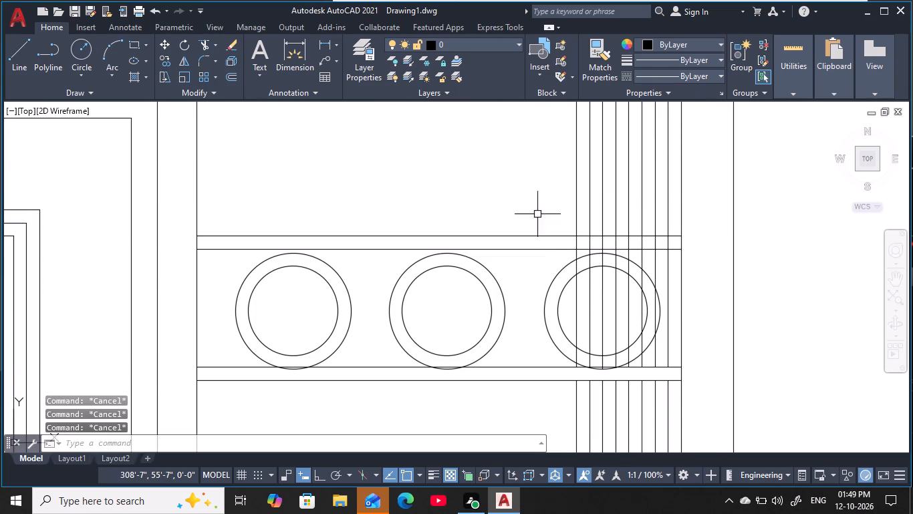
pyautogui.click(532, 203)
pyautogui.press('Escape')
pyautogui.press('Escape')
pyautogui.moveTo(545, 181); pyautogui.dragTo(558, 374, button='middle')
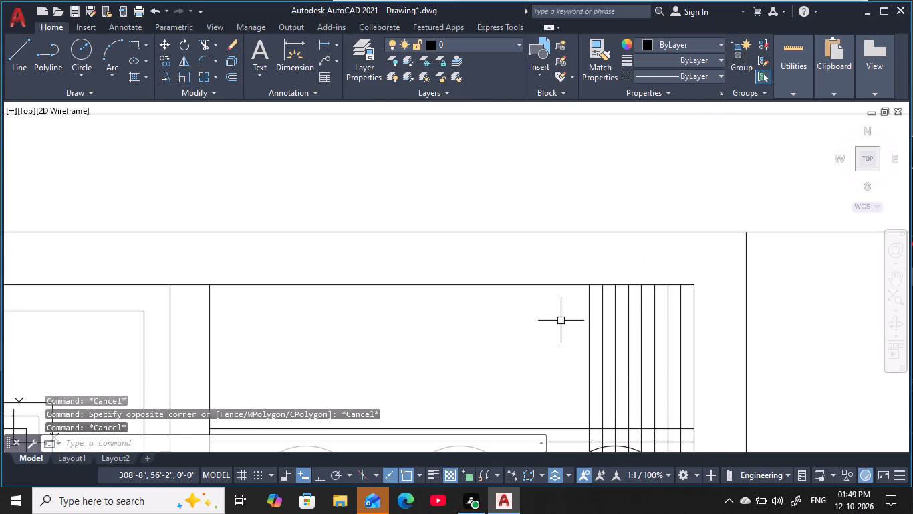
pyautogui.moveTo(559, 262); pyautogui.dragTo(561, 269)
pyautogui.click(723, 378)
pyautogui.moveTo(721, 378); pyautogui.dragTo(694, 334, button='middle')
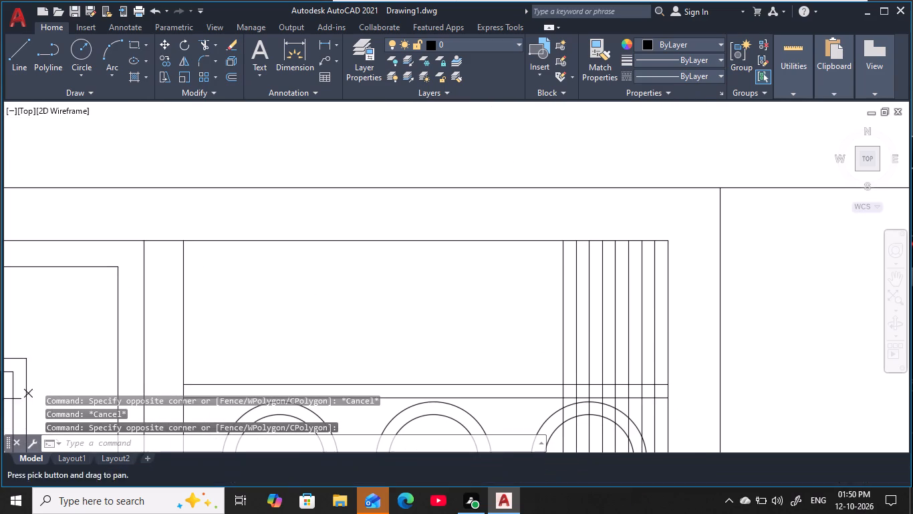
pyautogui.click(565, 316)
pyautogui.write('e')
pyautogui.press('space')
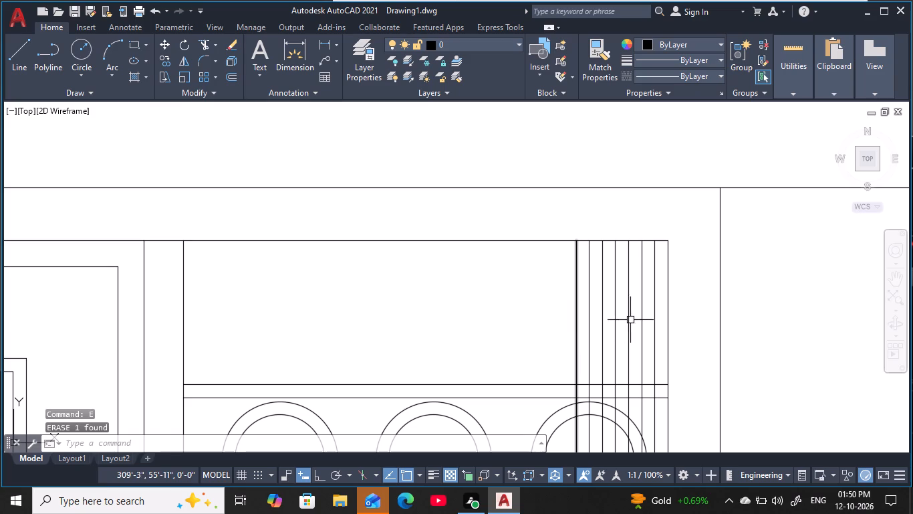
pyautogui.click(653, 319)
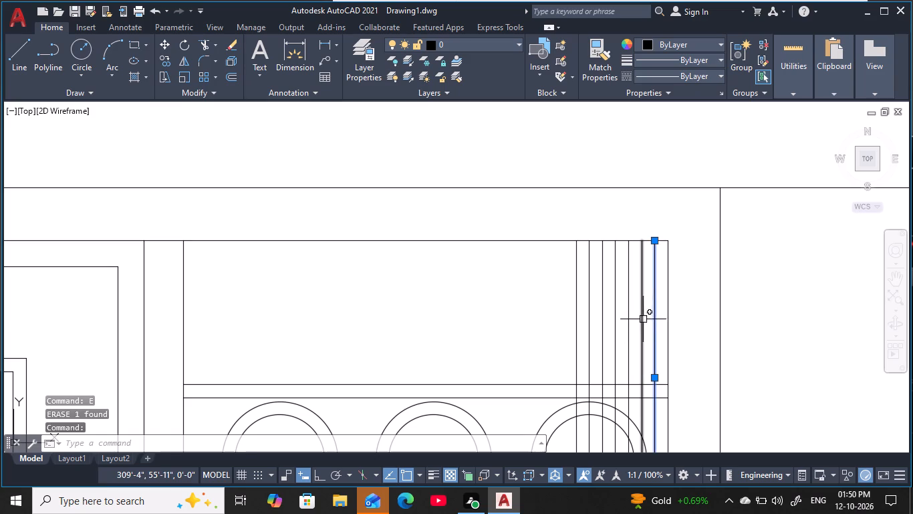
pyautogui.click(643, 319)
pyautogui.click(630, 324)
pyautogui.click(617, 327)
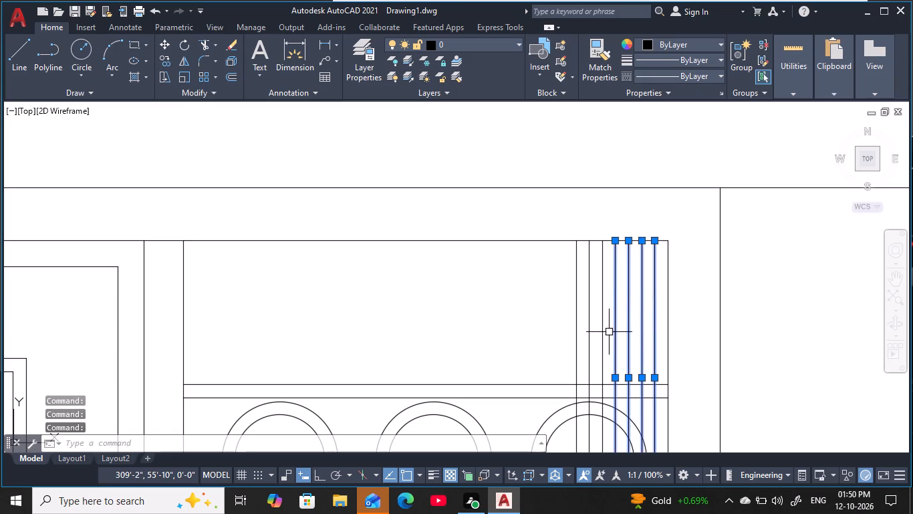
pyautogui.click(604, 333)
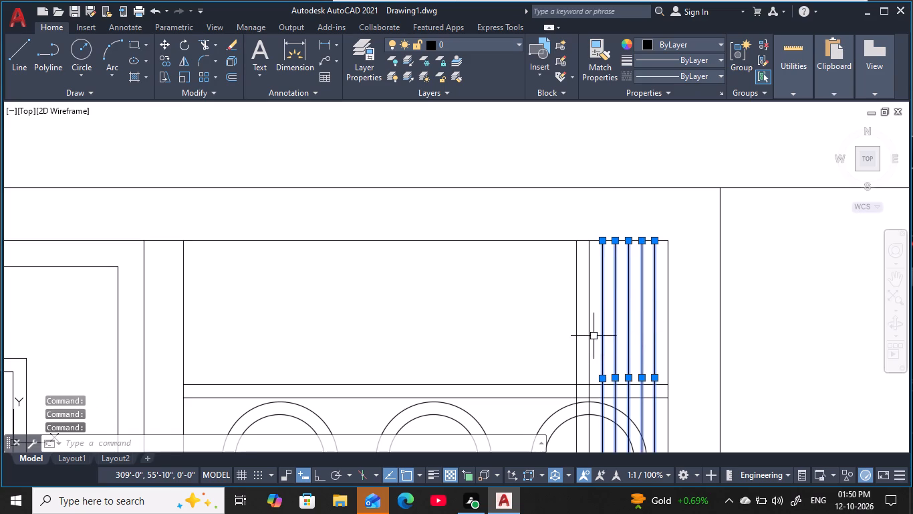
pyautogui.click(591, 336)
pyautogui.click(577, 336)
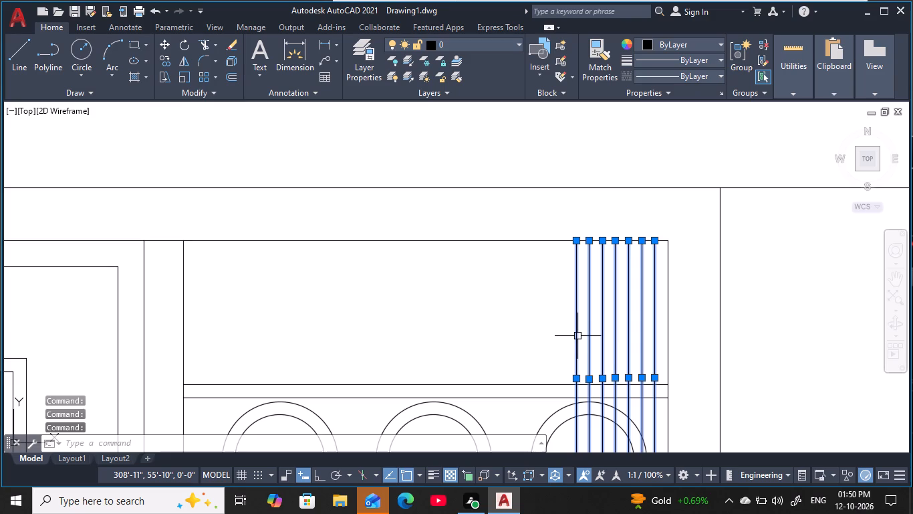
pyautogui.write('e')
pyautogui.press('space')
# Trim the eight vertical lines where they cross the narrow strip along the top of the main door's lower circle band.
pyautogui.scroll(-1, 596, 359)
pyautogui.moveTo(597, 361); pyautogui.dragTo(544, 216, button='middle')
pyautogui.scroll(-2, 538, 203)
pyautogui.moveTo(551, 367); pyautogui.dragTo(543, 343, button='middle')
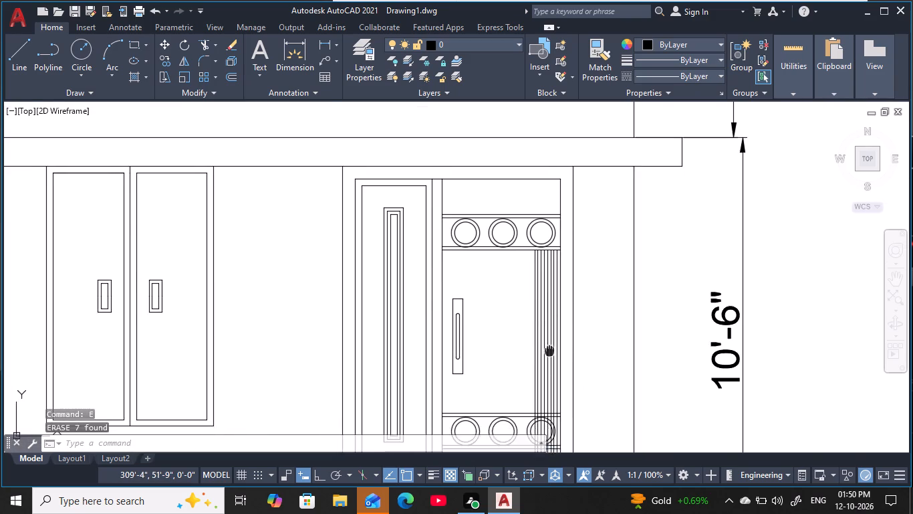
pyautogui.moveTo(543, 343); pyautogui.dragTo(531, 261, button='middle')
pyautogui.scroll(4, 548, 370)
pyautogui.moveTo(501, 343); pyautogui.dragTo(490, 480, button='middle')
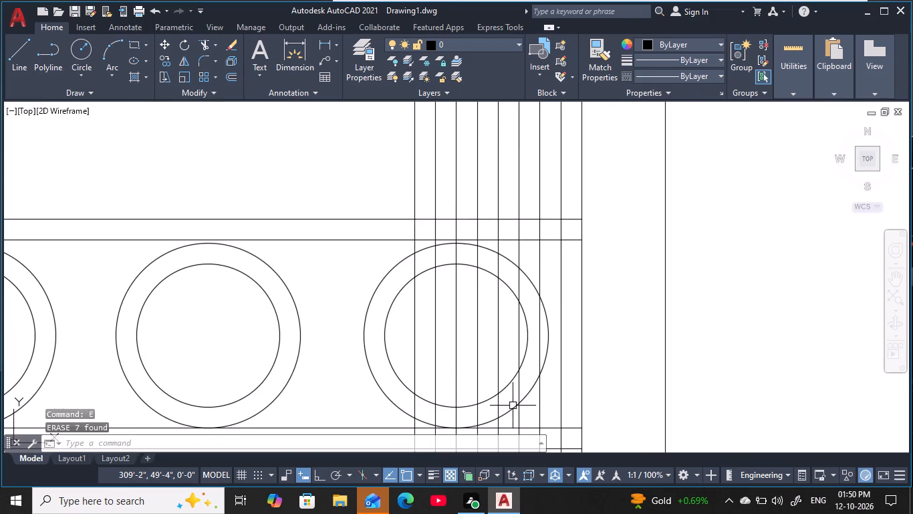
pyautogui.moveTo(495, 264); pyautogui.dragTo(542, 365, button='middle')
pyautogui.write('tr')
pyautogui.press('space')
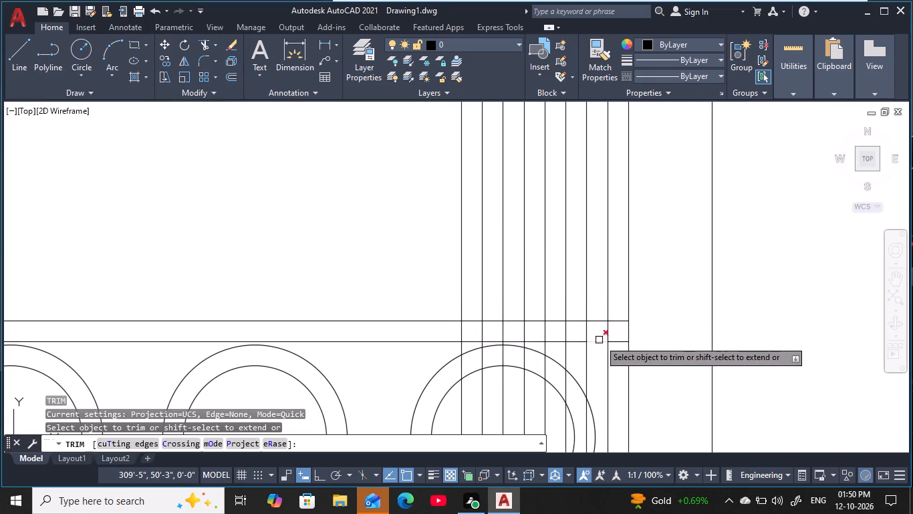
pyautogui.scroll(2, 602, 339)
pyautogui.moveTo(628, 326); pyautogui.dragTo(609, 327)
pyautogui.click(157, 327)
pyautogui.scroll(-3, 322, 345)
pyautogui.moveTo(334, 348); pyautogui.dragTo(370, 237, button='middle')
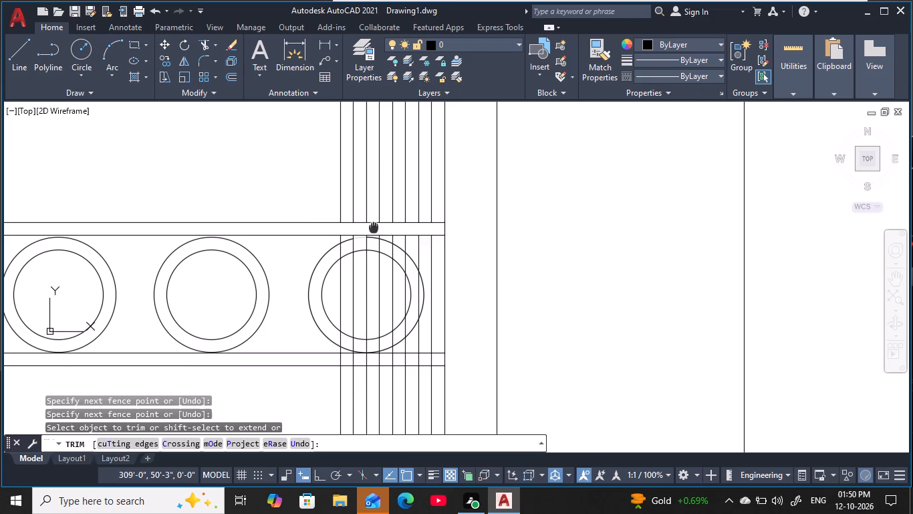
pyautogui.press('Escape')
pyautogui.press('Escape')
pyautogui.press('Escape')
# Erase the eight vertical line pieces running through the lower circle band and the door area below it.
pyautogui.moveTo(401, 354); pyautogui.dragTo(450, 205, button='middle')
pyautogui.press('Escape')
pyautogui.press('Escape')
pyautogui.press('Escape')
pyautogui.scroll(1, 443, 261)
pyautogui.press('Escape')
pyautogui.press('Escape')
pyautogui.press('Escape')
pyautogui.press('Escape')
pyautogui.press('Escape')
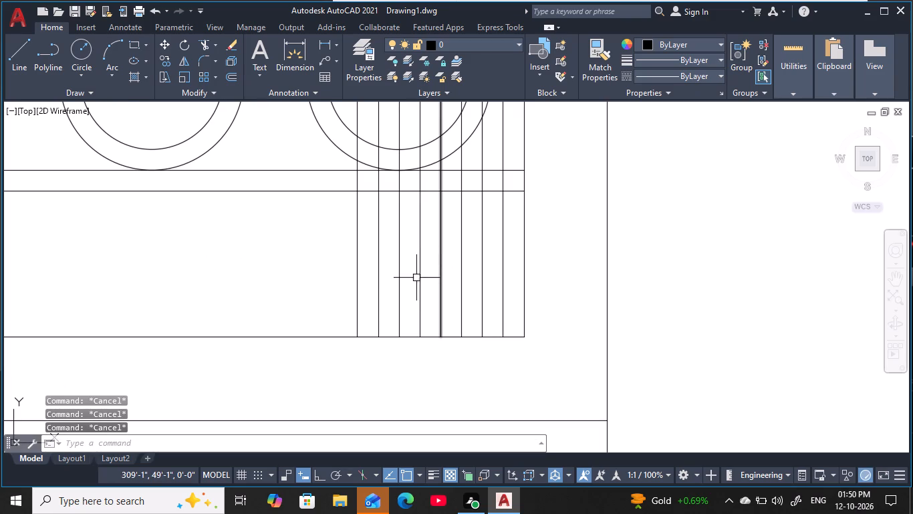
pyautogui.click(357, 287)
pyautogui.click(380, 281)
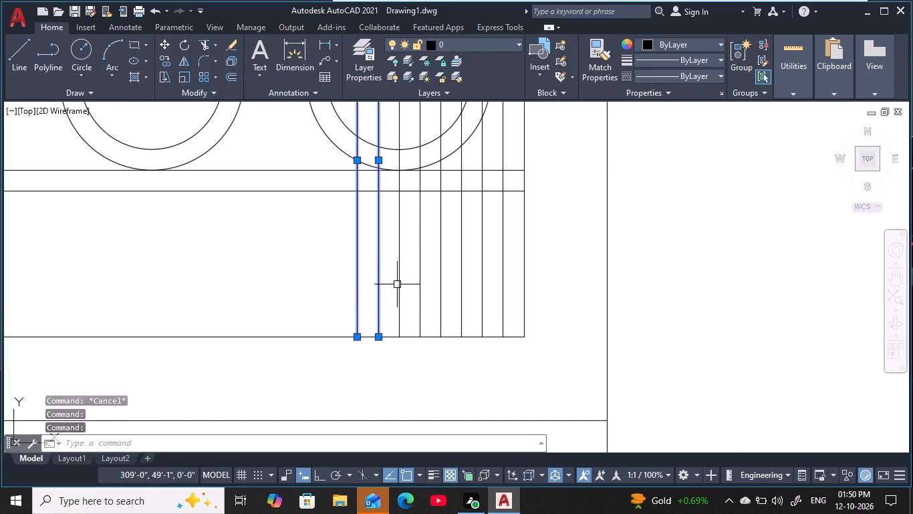
pyautogui.click(400, 286)
pyautogui.click(422, 286)
pyautogui.click(443, 287)
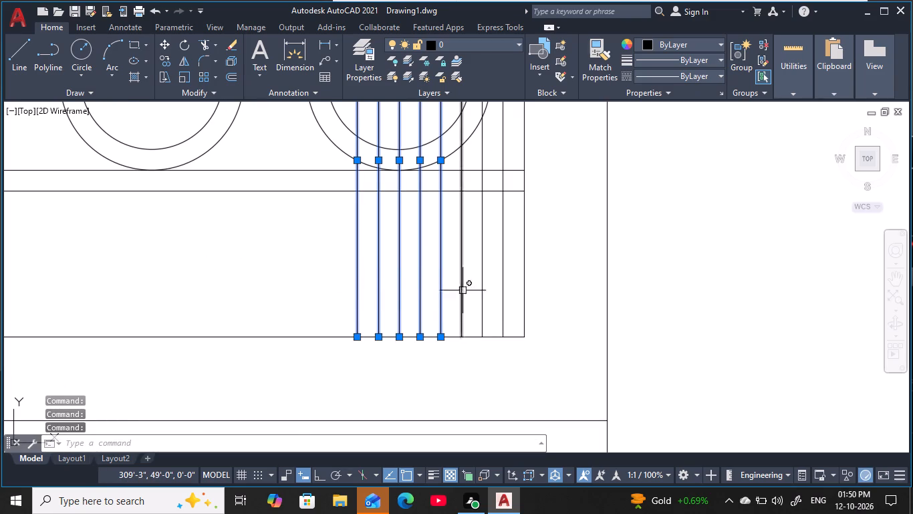
pyautogui.click(467, 290)
pyautogui.click(450, 294)
pyautogui.click(493, 298)
pyautogui.click(461, 298)
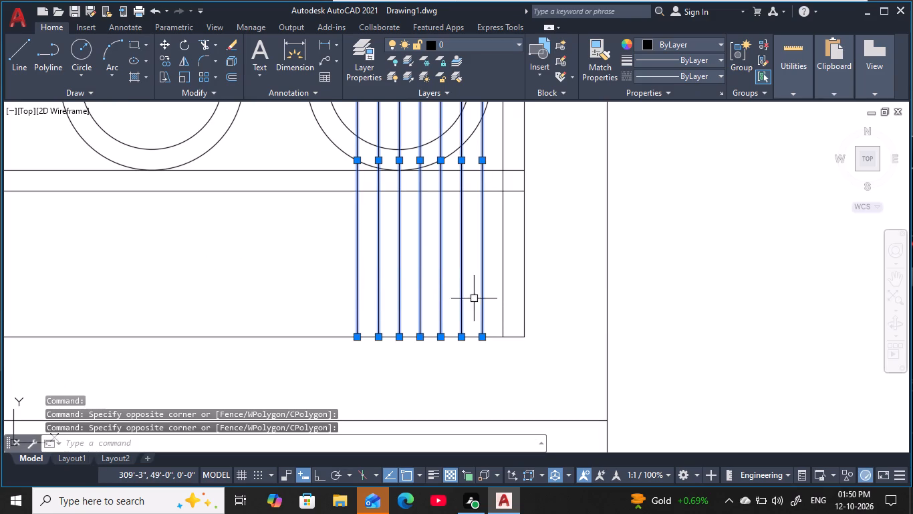
pyautogui.click(508, 297)
pyautogui.click(473, 297)
pyautogui.press('e')
pyautogui.press('space')
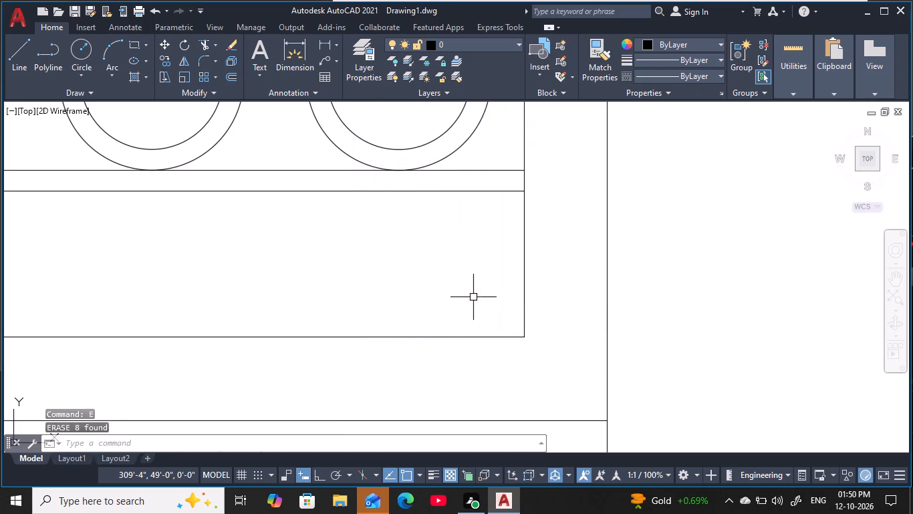
pyautogui.press('Escape')
# Examine the main door's grooves and circle bands, and review the whole front elevation with its existing dimensions.
pyautogui.scroll(-2, 472, 300)
pyautogui.moveTo(472, 301); pyautogui.dragTo(516, 363, button='middle')
pyautogui.scroll(-1, 517, 358)
pyautogui.scroll(-2, 494, 306)
pyautogui.moveTo(480, 287); pyautogui.dragTo(489, 297, button='middle')
pyautogui.scroll(1, 489, 291)
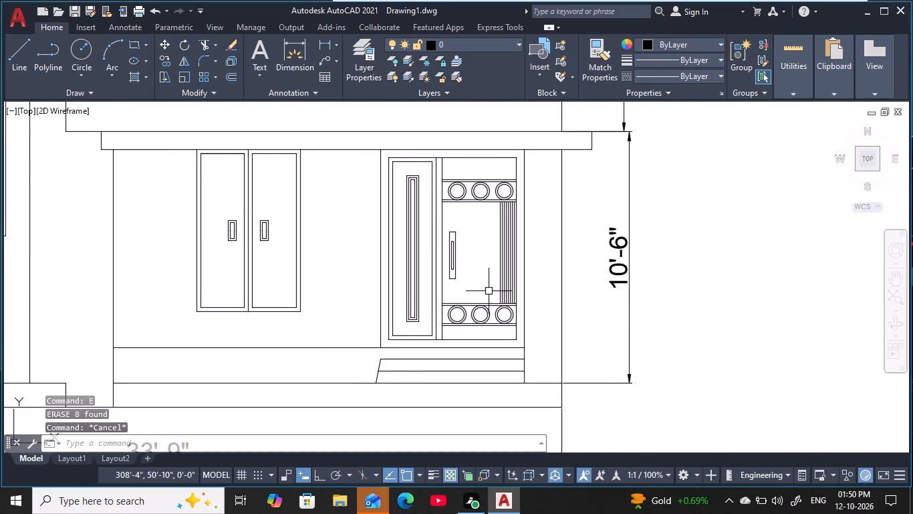
pyautogui.moveTo(487, 289); pyautogui.dragTo(497, 301, button='middle')
pyautogui.press('Escape')
pyautogui.press('Escape')
pyautogui.press('Escape')
pyautogui.press('Escape')
pyautogui.moveTo(462, 283); pyautogui.dragTo(446, 286, button='middle')
pyautogui.scroll(-1, 444, 293)
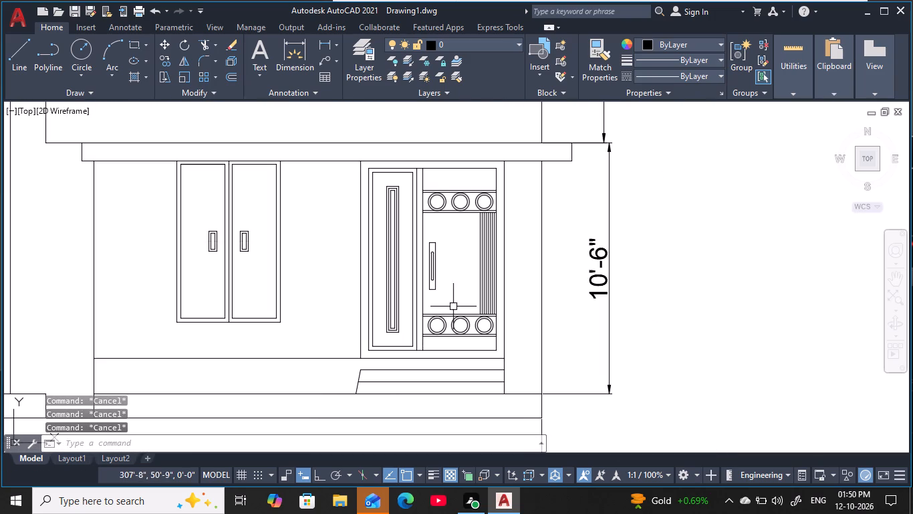
pyautogui.moveTo(519, 296); pyautogui.dragTo(559, 270, button='middle')
pyautogui.scroll(-2, 564, 275)
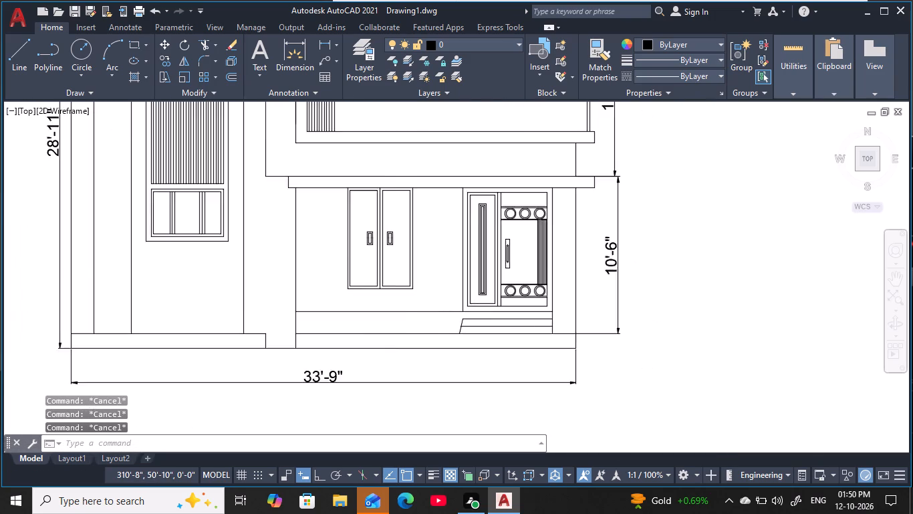
pyautogui.moveTo(564, 277); pyautogui.dragTo(590, 309, button='middle')
pyautogui.scroll(1, 598, 313)
pyautogui.moveTo(598, 313); pyautogui.dragTo(660, 319, button='middle')
pyautogui.press('Escape')
pyautogui.press('Escape')
pyautogui.press('Escape')
pyautogui.press('Escape')
pyautogui.press('Escape')
pyautogui.press('Escape')
pyautogui.press('Escape')
pyautogui.press('Escape')
pyautogui.press('Escape')
pyautogui.press('Escape')
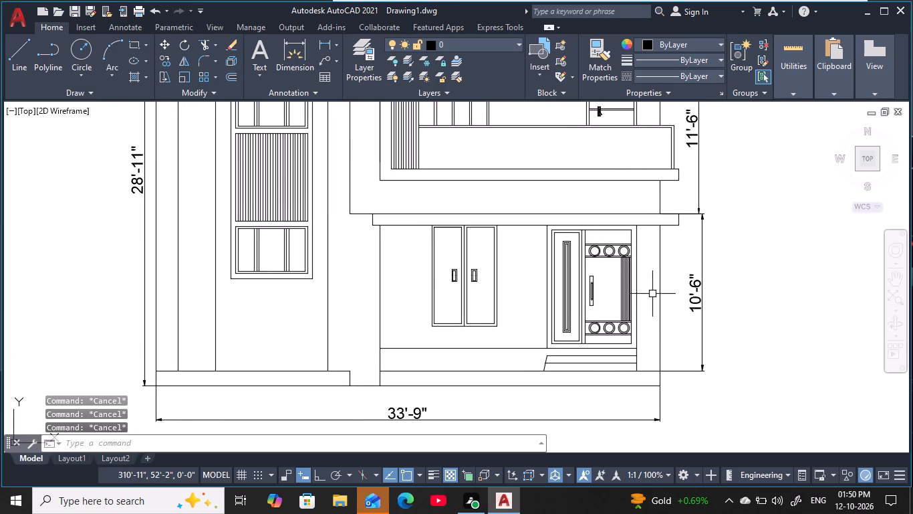
pyautogui.moveTo(647, 299); pyautogui.dragTo(652, 285, button='middle')
pyautogui.scroll(2, 649, 279)
pyautogui.moveTo(649, 278); pyautogui.dragTo(649, 266, button='middle')
pyautogui.scroll(-2, 649, 266)
pyautogui.moveTo(649, 266); pyautogui.dragTo(660, 311, button='middle')
pyautogui.scroll(-1, 660, 305)
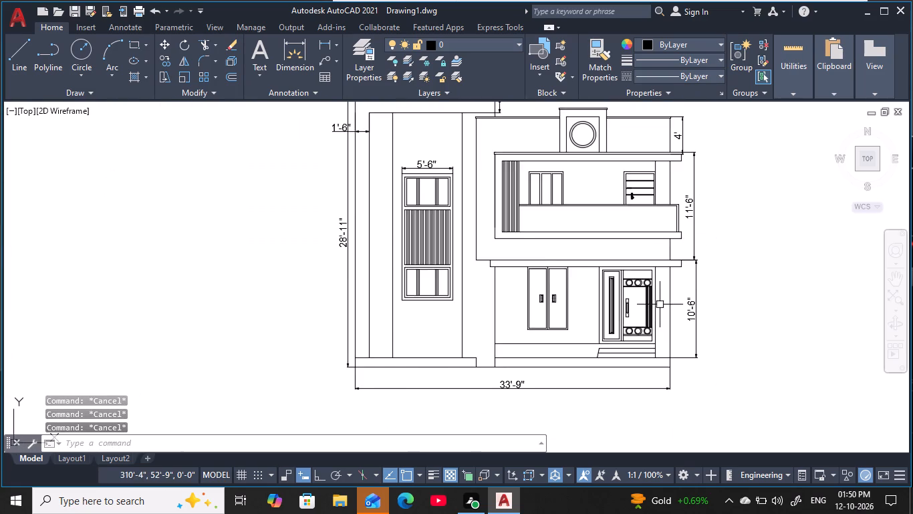
pyautogui.moveTo(657, 305); pyautogui.dragTo(636, 332, button='middle')
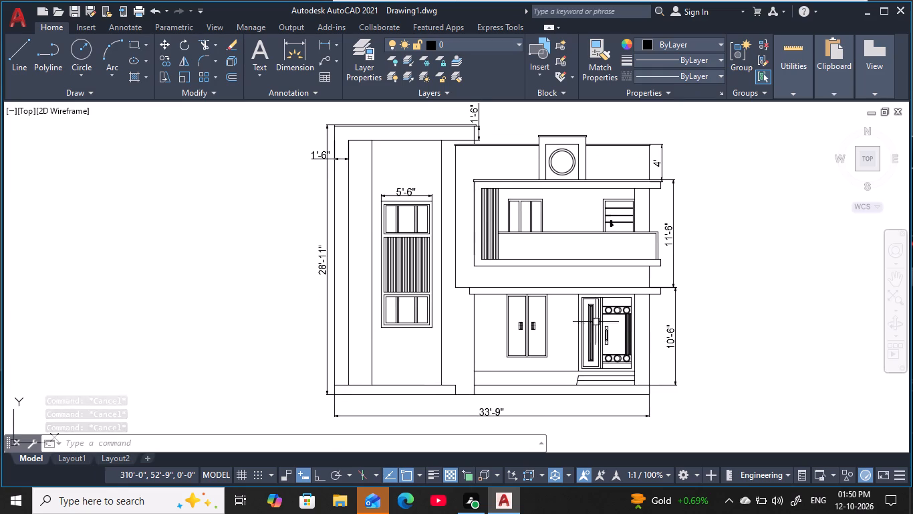
pyautogui.press('Escape')
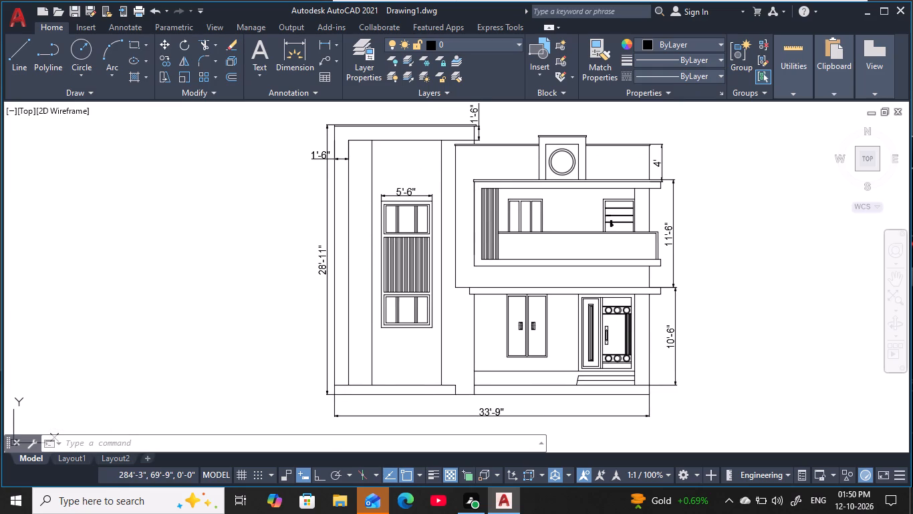
pyautogui.press('Escape')
pyautogui.press('Escape')
# Add a linear dimension across the strip between the tower's left frame and its central window bay, beside the tall window.
pyautogui.write('dli')
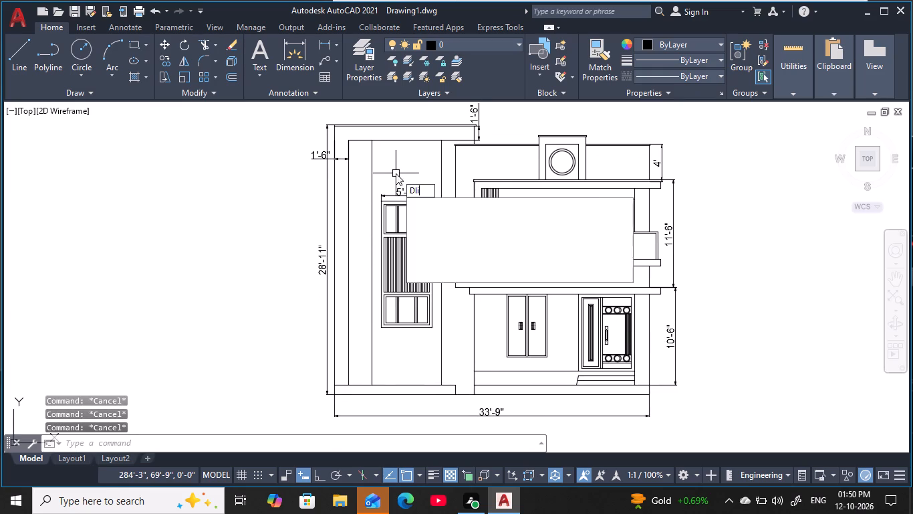
pyautogui.press('space')
pyautogui.scroll(1, 372, 228)
pyautogui.click(372, 228)
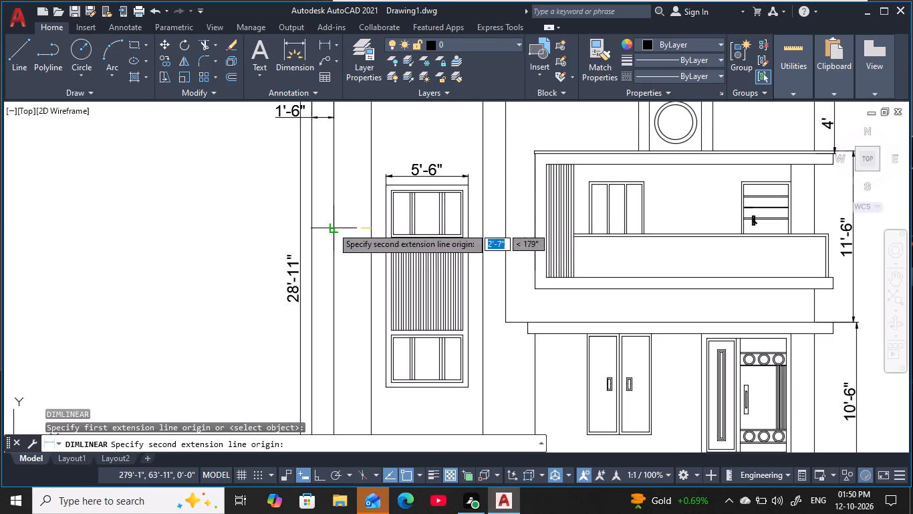
pyautogui.click(332, 227)
pyautogui.click(351, 276)
pyautogui.scroll(-1, 351, 283)
pyautogui.moveTo(351, 283); pyautogui.dragTo(330, 280, button='middle')
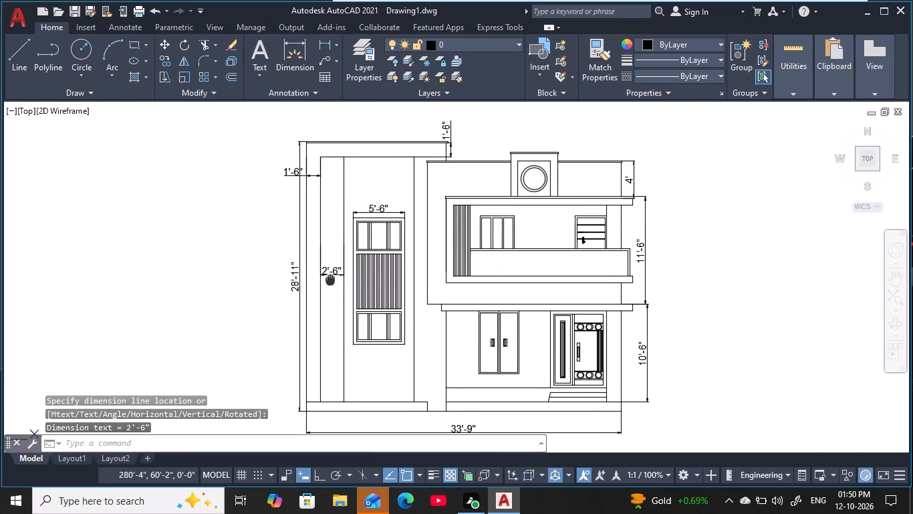
pyautogui.moveTo(330, 280); pyautogui.dragTo(330, 280, button='middle')
pyautogui.press('Escape')
pyautogui.press('Escape')
pyautogui.press('Escape')
pyautogui.press('Escape')
pyautogui.press('Escape')
pyautogui.press('Escape')
# Add a linear dimension across the full width of the tower's central window bay, just below the top band.
pyautogui.write('dli')
pyautogui.press('space')
pyautogui.moveTo(384, 167); pyautogui.dragTo(400, 206, button='middle')
pyautogui.scroll(2, 401, 206)
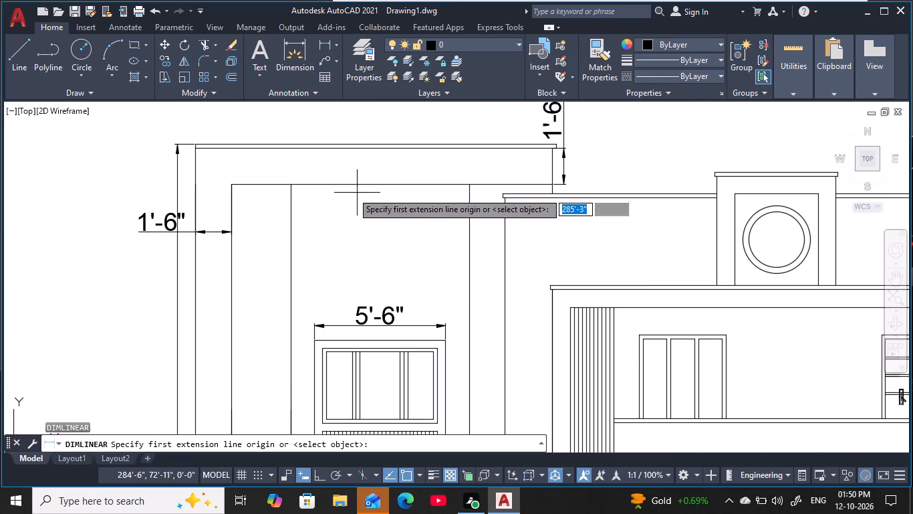
pyautogui.click(290, 185)
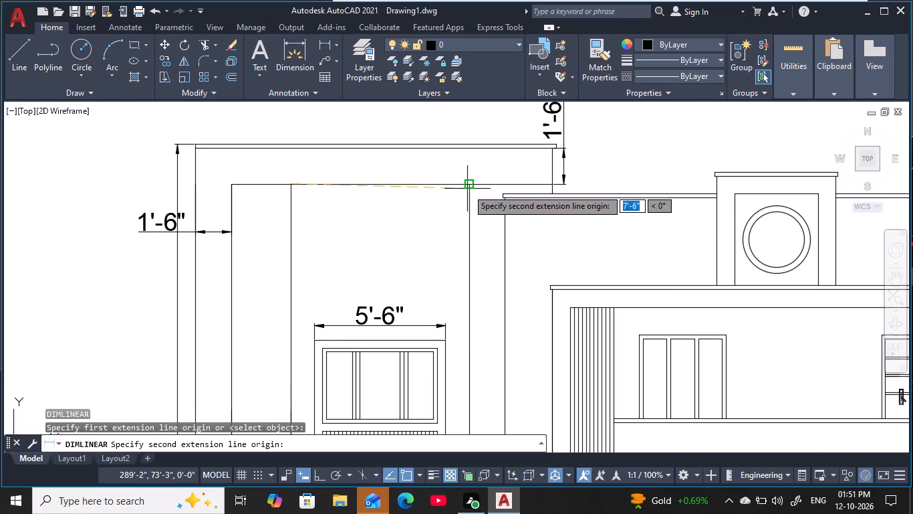
pyautogui.click(468, 187)
pyautogui.click(464, 223)
pyautogui.scroll(-3, 458, 232)
pyautogui.moveTo(455, 234); pyautogui.dragTo(413, 181, button='middle')
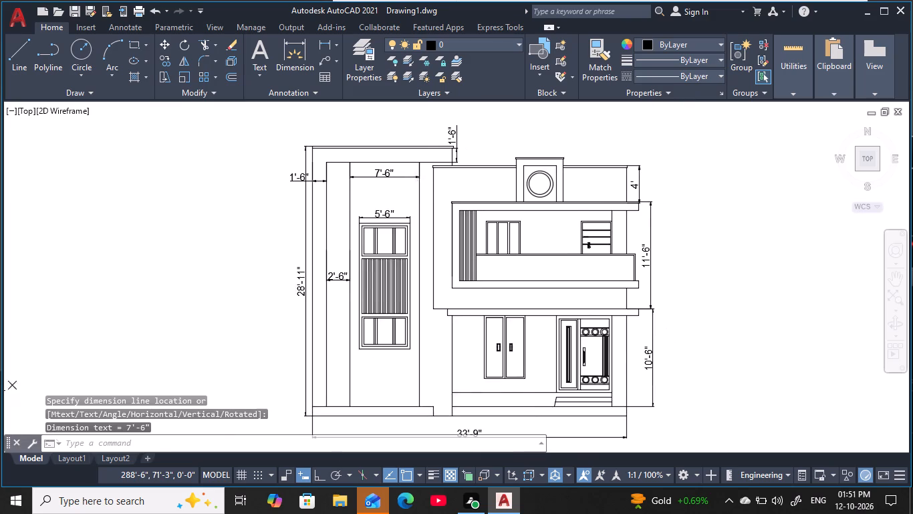
pyautogui.scroll(1, 437, 202)
pyautogui.press('Escape')
pyautogui.press('Escape')
pyautogui.press('Escape')
pyautogui.press('Escape')
pyautogui.moveTo(442, 205); pyautogui.dragTo(392, 212, button='middle')
pyautogui.press('Escape')
pyautogui.press('Escape')
pyautogui.press('Escape')
pyautogui.press('Escape')
pyautogui.press('Escape')
# Add a linear dimension across the overall width of the ground-floor main door opening, placed on the slab edge above it.
pyautogui.moveTo(556, 286); pyautogui.dragTo(516, 233, button='middle')
pyautogui.press('Escape')
pyautogui.press('Escape')
pyautogui.press('Escape')
pyautogui.press('d')
pyautogui.press('l')
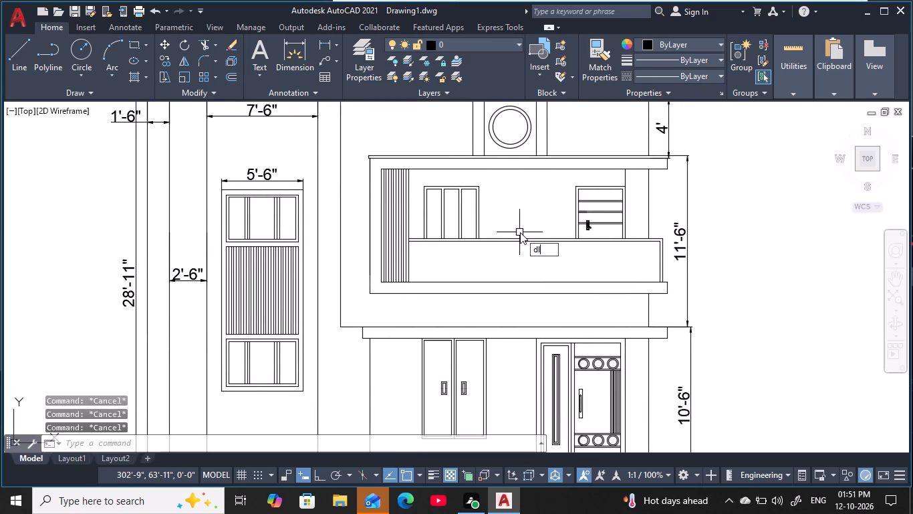
pyautogui.write('i')
pyautogui.press('space')
pyautogui.moveTo(585, 291); pyautogui.dragTo(601, 187, button='middle')
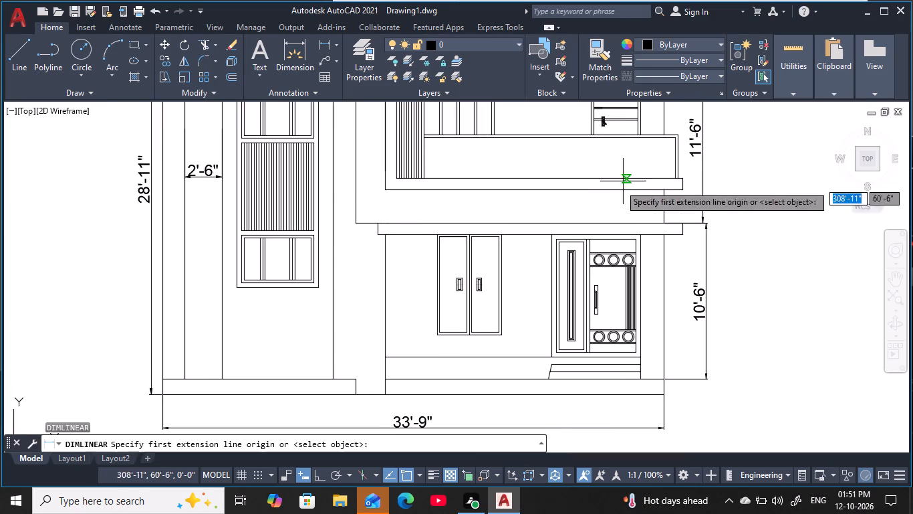
pyautogui.moveTo(510, 345); pyautogui.dragTo(529, 264, button='middle')
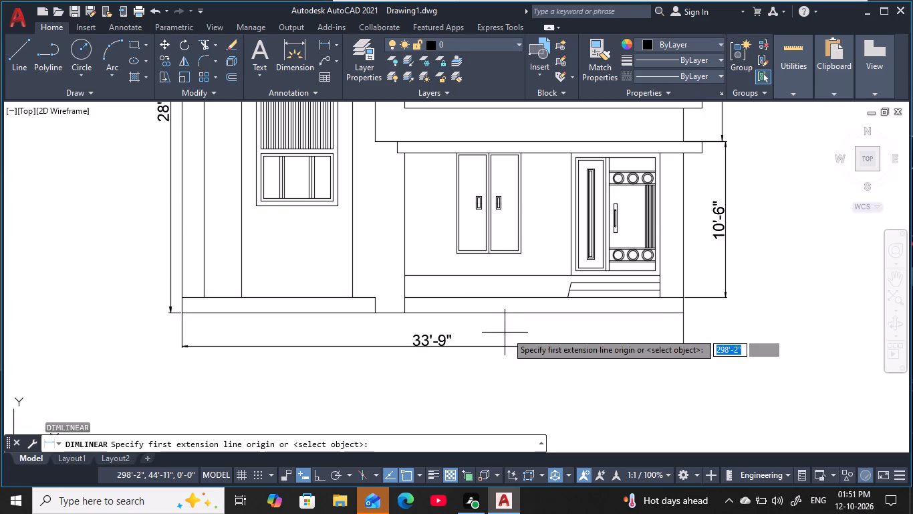
pyautogui.moveTo(506, 250); pyautogui.dragTo(504, 348, button='middle')
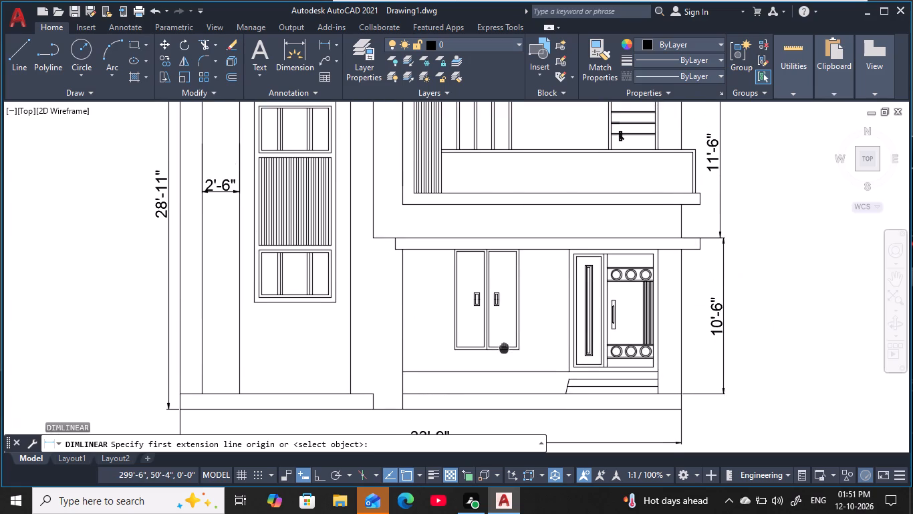
pyautogui.moveTo(504, 348); pyautogui.dragTo(506, 347, button='middle')
pyautogui.moveTo(554, 294); pyautogui.dragTo(511, 332, button='middle')
pyautogui.scroll(2, 535, 294)
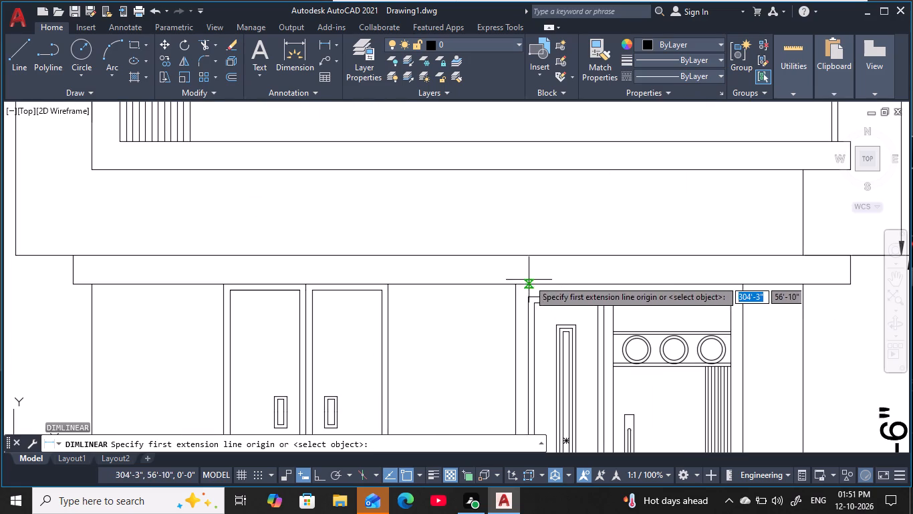
pyautogui.click(513, 284)
pyautogui.click(748, 286)
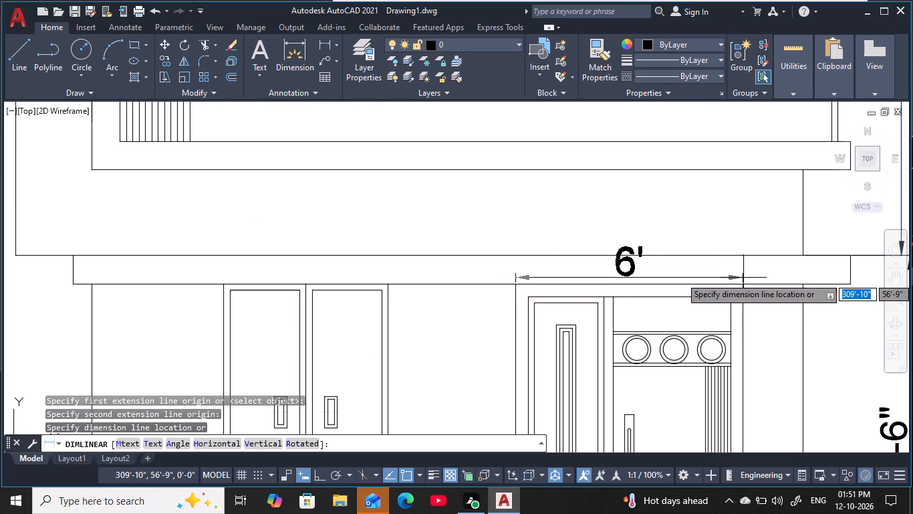
pyautogui.click(744, 269)
# Add a linear dimension across the width of the ground-floor double-shutter window, placed just above its frame.
pyautogui.moveTo(614, 298); pyautogui.dragTo(658, 276, button='middle')
pyautogui.scroll(-1, 561, 287)
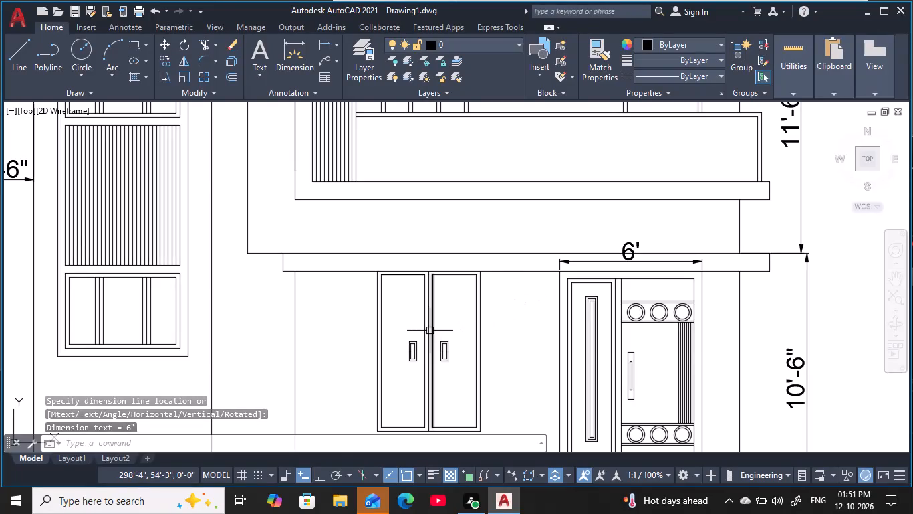
pyautogui.press('space')
pyautogui.click(373, 271)
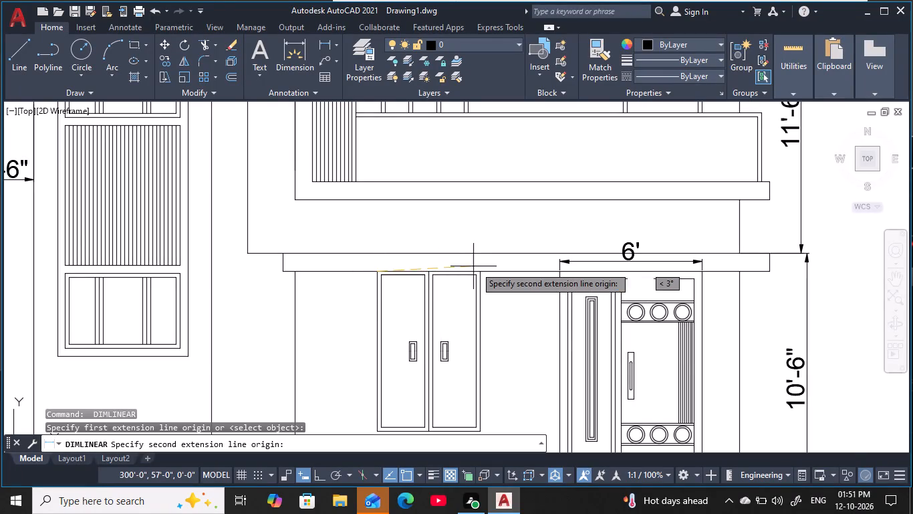
pyautogui.click(483, 272)
pyautogui.click(483, 255)
# Add a linear dimension across the width of the upper-floor balcony door, placed just above its frame.
pyautogui.scroll(-1, 488, 268)
pyautogui.moveTo(489, 270); pyautogui.dragTo(489, 270, button='middle')
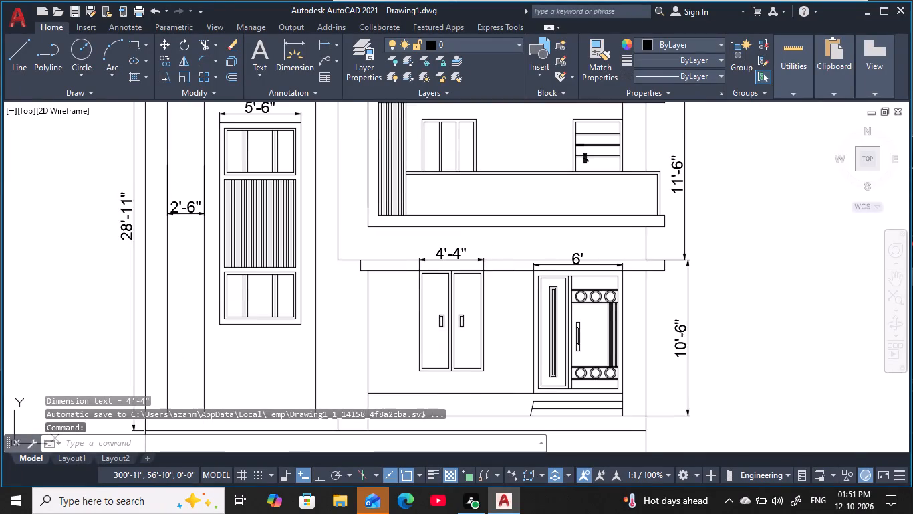
pyautogui.moveTo(489, 270); pyautogui.dragTo(528, 276, button='middle')
pyautogui.scroll(-1, 552, 321)
pyautogui.moveTo(551, 320); pyautogui.dragTo(517, 298, button='middle')
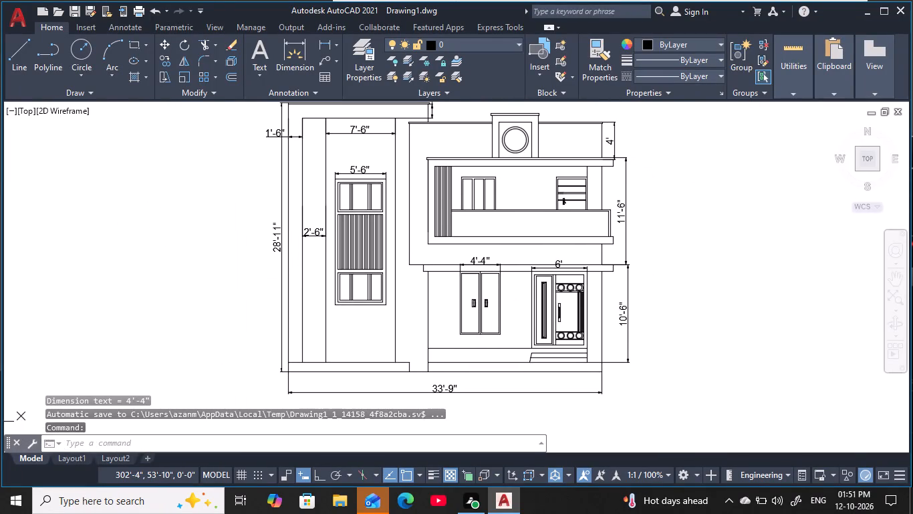
pyautogui.moveTo(517, 298); pyautogui.dragTo(518, 297, button='middle')
pyautogui.scroll(4, 569, 179)
pyautogui.press('space')
pyautogui.moveTo(509, 246); pyautogui.dragTo(430, 361, button='middle')
pyautogui.click(429, 230)
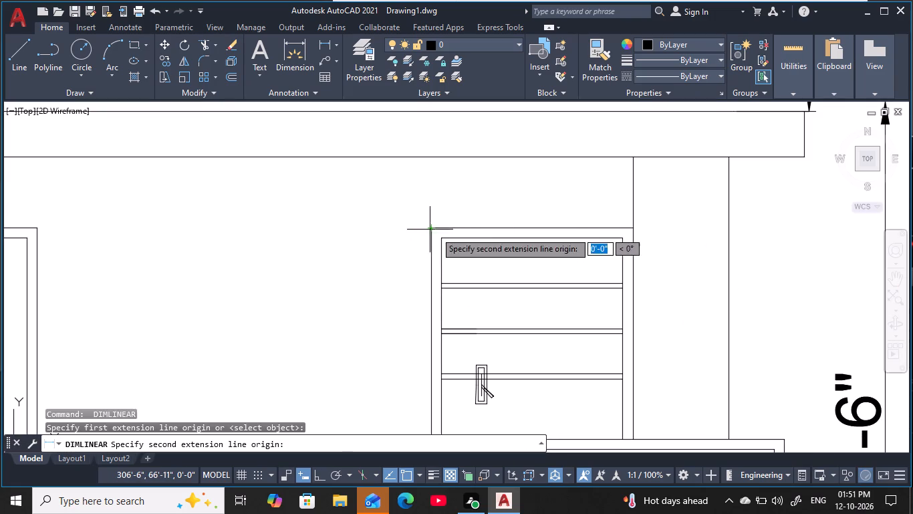
pyautogui.click(638, 231)
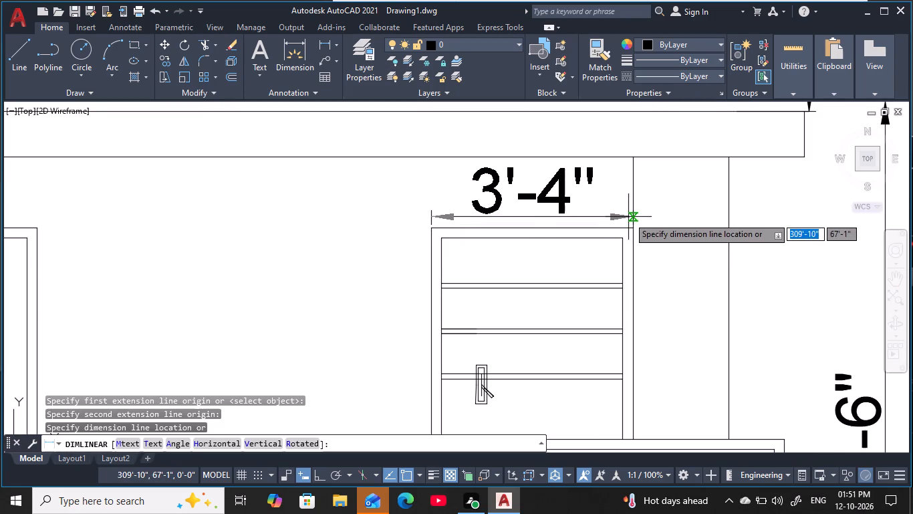
pyautogui.click(628, 217)
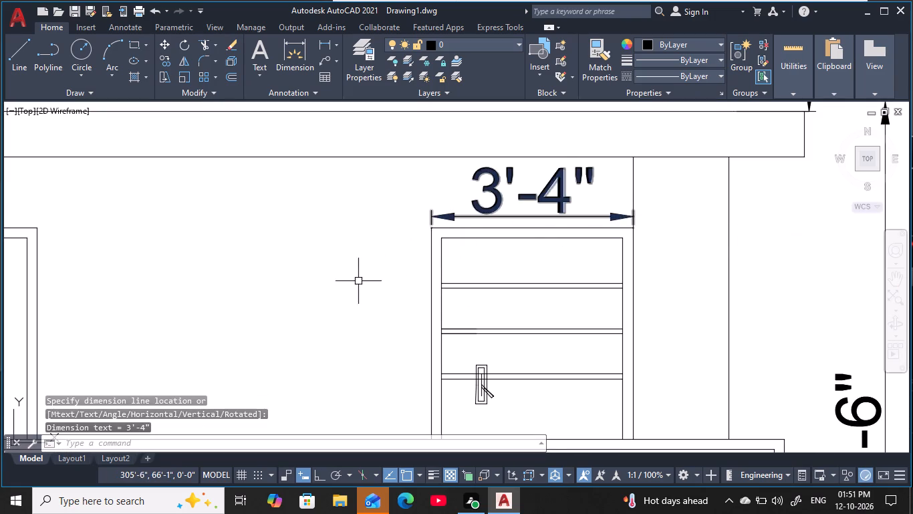
# Add a vertical linear dimension over the full height of the tower's window unit, placed between its frame and the main block.
pyautogui.scroll(-2, 338, 290)
pyautogui.moveTo(338, 290); pyautogui.dragTo(627, 278, button='middle')
pyautogui.scroll(2, 481, 246)
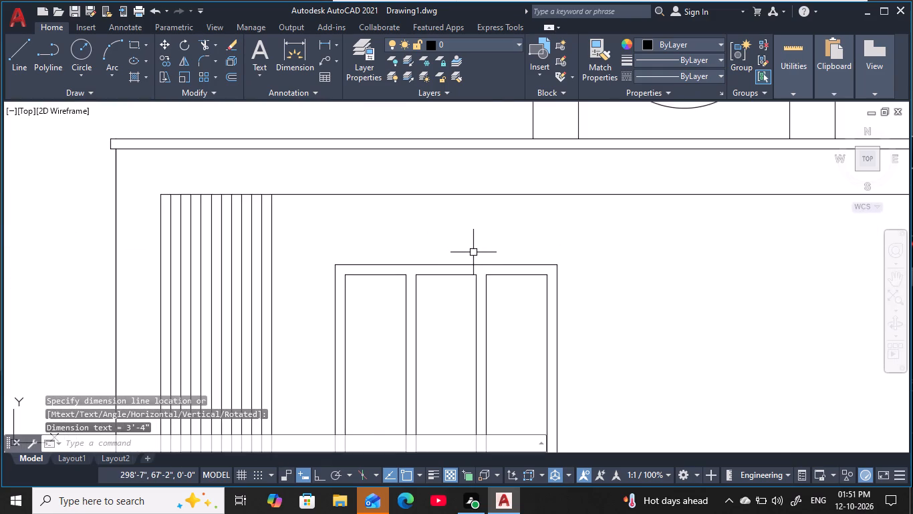
pyautogui.scroll(-4, 481, 254)
pyautogui.moveTo(553, 293); pyautogui.dragTo(500, 268, button='middle')
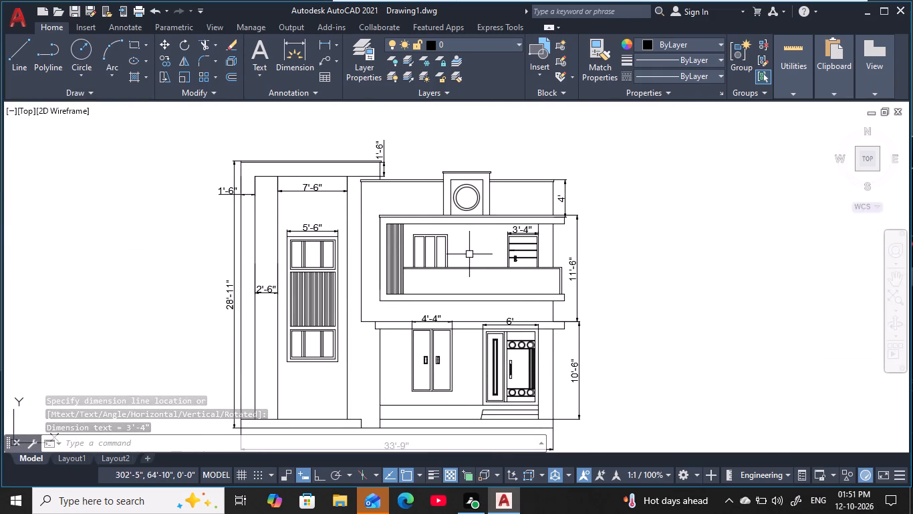
pyautogui.scroll(1, 470, 258)
pyautogui.moveTo(483, 282); pyautogui.dragTo(517, 206, button='middle')
pyautogui.scroll(-1, 531, 299)
pyautogui.moveTo(531, 308); pyautogui.dragTo(498, 264, button='middle')
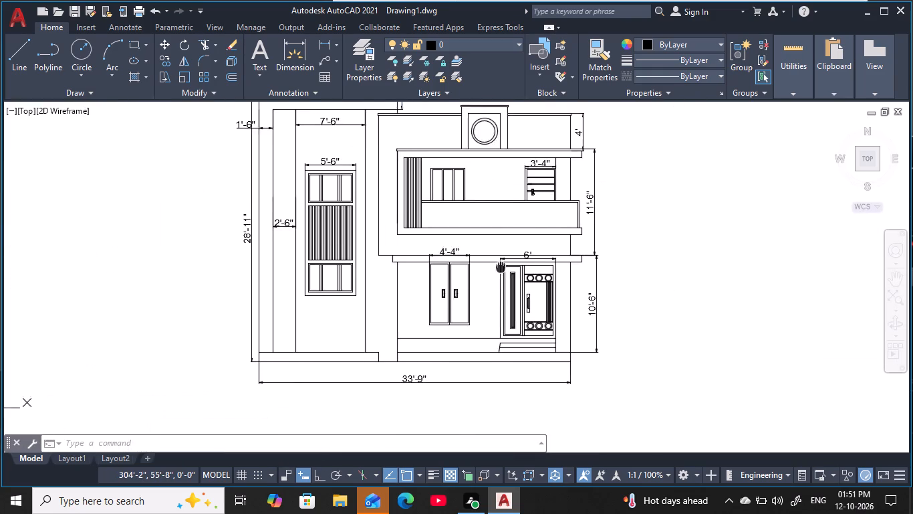
pyautogui.moveTo(498, 264); pyautogui.dragTo(495, 234, button='middle')
pyautogui.moveTo(354, 283); pyautogui.dragTo(410, 317, button='middle')
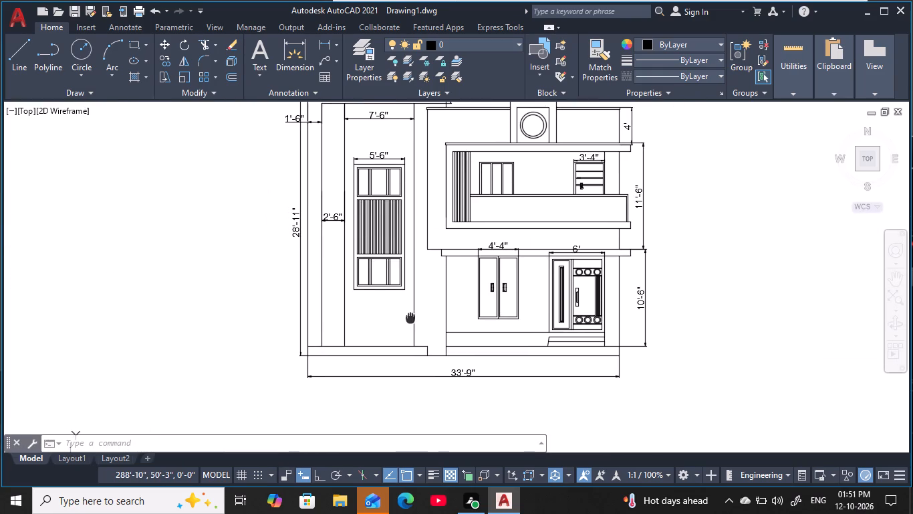
pyautogui.moveTo(410, 317); pyautogui.dragTo(411, 351, button='middle')
pyautogui.scroll(2, 402, 284)
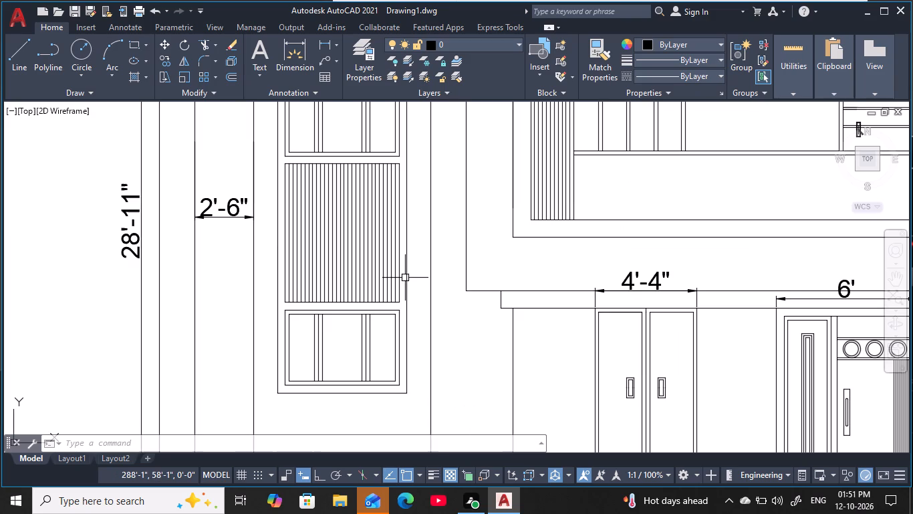
pyautogui.press('space')
pyautogui.moveTo(408, 175); pyautogui.dragTo(418, 261, button='middle')
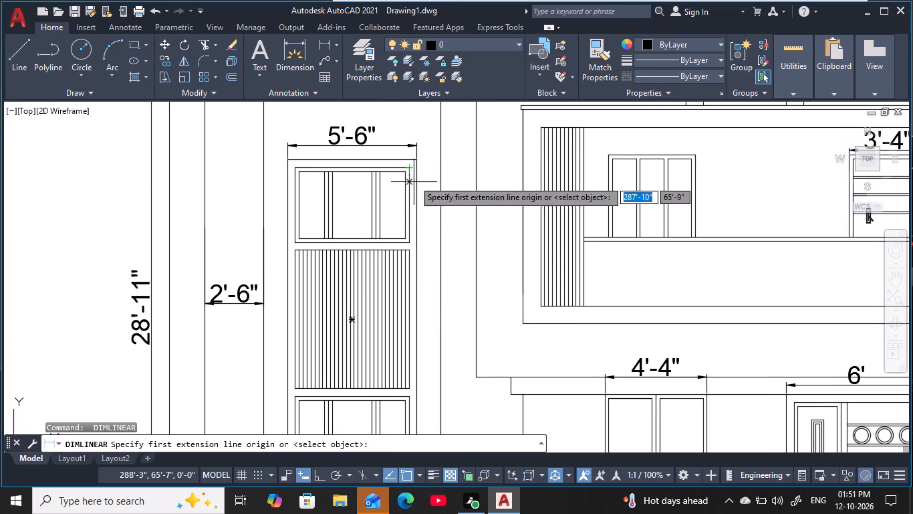
pyautogui.click(416, 161)
pyautogui.moveTo(404, 335); pyautogui.dragTo(378, 181, button='middle')
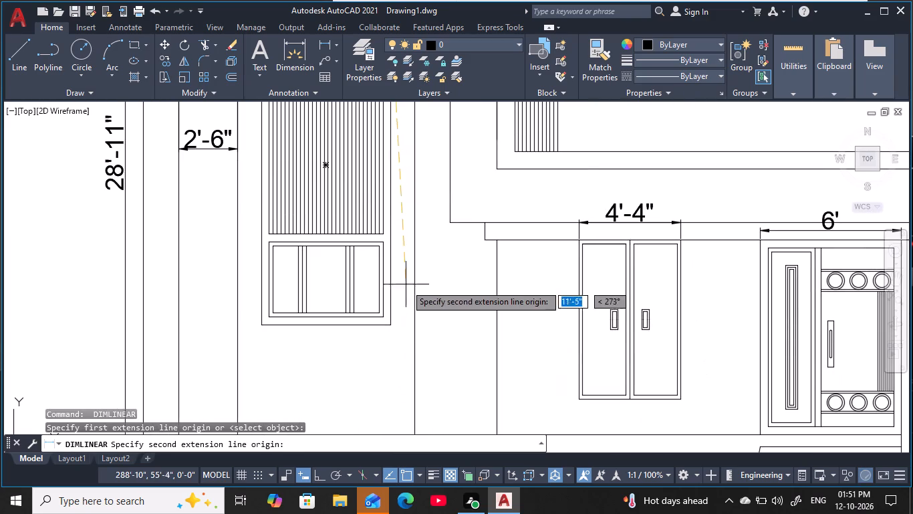
pyautogui.click(390, 327)
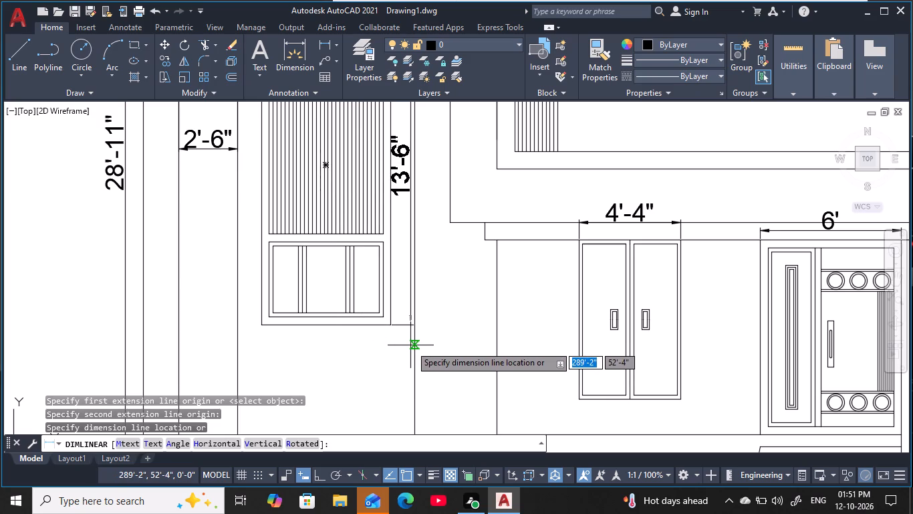
pyautogui.click(410, 345)
# Add a vertical linear dimension for the thickness of the thin cap on the tower's top band, near its outer left corner.
pyautogui.scroll(-2, 412, 344)
pyautogui.moveTo(412, 344); pyautogui.dragTo(410, 356, button='middle')
pyautogui.scroll(1, 418, 339)
pyautogui.moveTo(418, 339); pyautogui.dragTo(428, 369, button='middle')
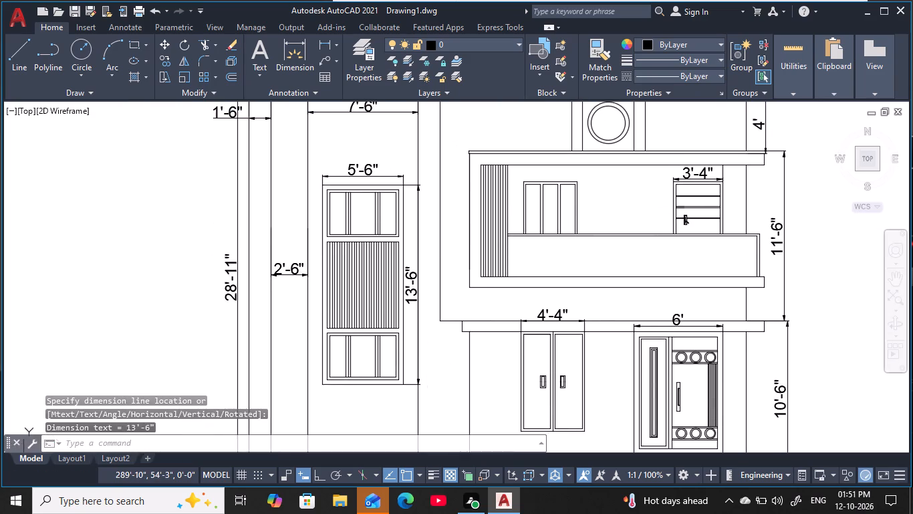
pyautogui.scroll(-1, 428, 365)
pyautogui.moveTo(428, 365); pyautogui.dragTo(423, 372, button='middle')
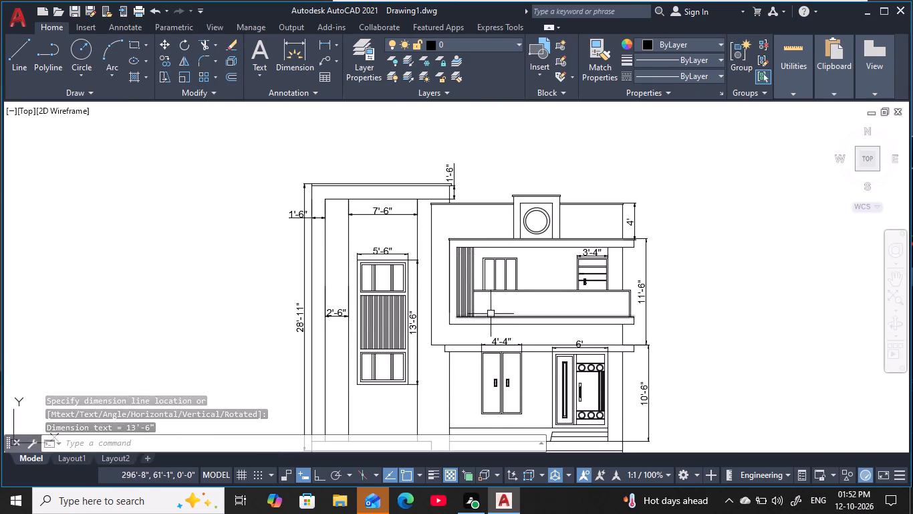
pyautogui.moveTo(452, 333); pyautogui.dragTo(475, 263, button='middle')
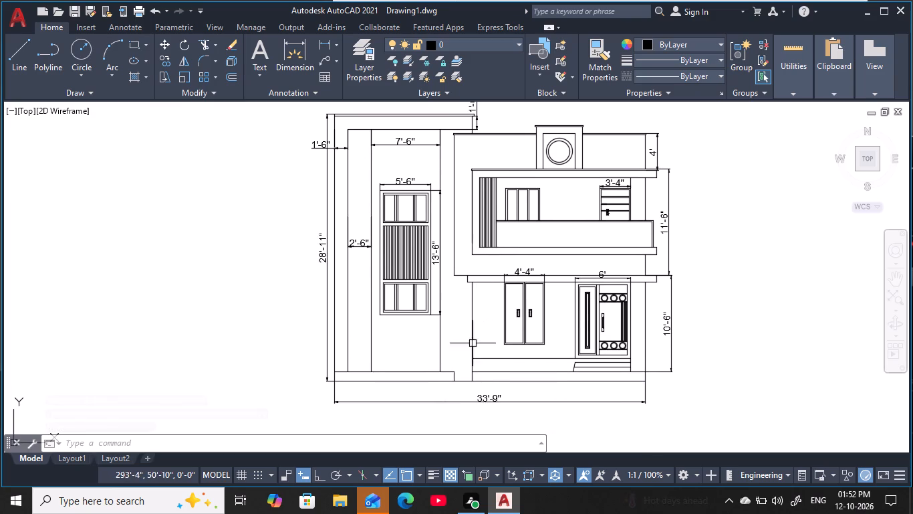
pyautogui.moveTo(455, 331); pyautogui.dragTo(442, 346, button='middle')
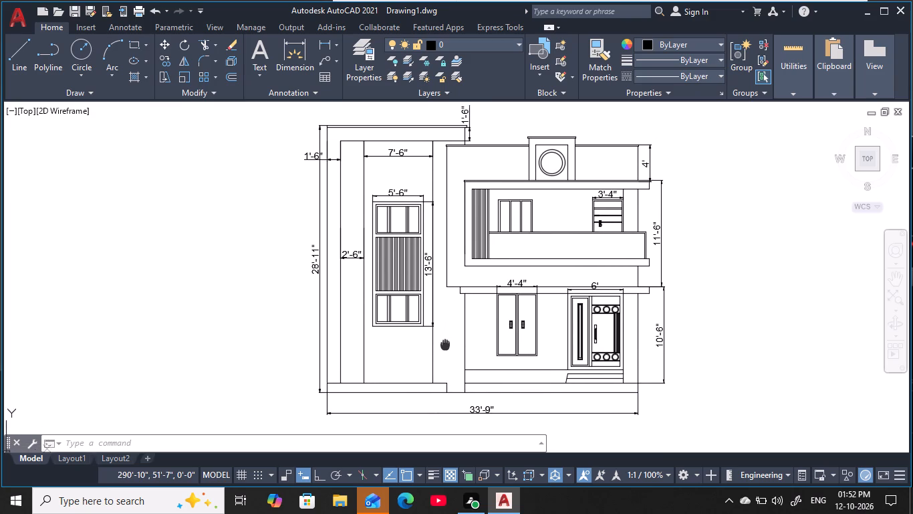
pyautogui.moveTo(442, 346); pyautogui.dragTo(437, 347, button='middle')
pyautogui.moveTo(392, 157); pyautogui.dragTo(393, 159, button='middle')
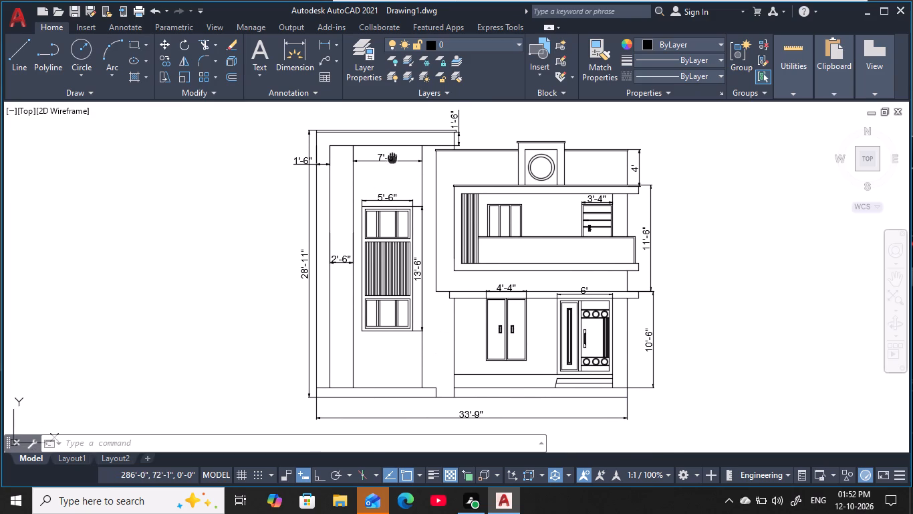
pyautogui.moveTo(393, 159); pyautogui.dragTo(413, 273, button='middle')
pyautogui.scroll(4, 358, 259)
pyautogui.moveTo(362, 267); pyautogui.dragTo(482, 328, button='middle')
pyautogui.press('space')
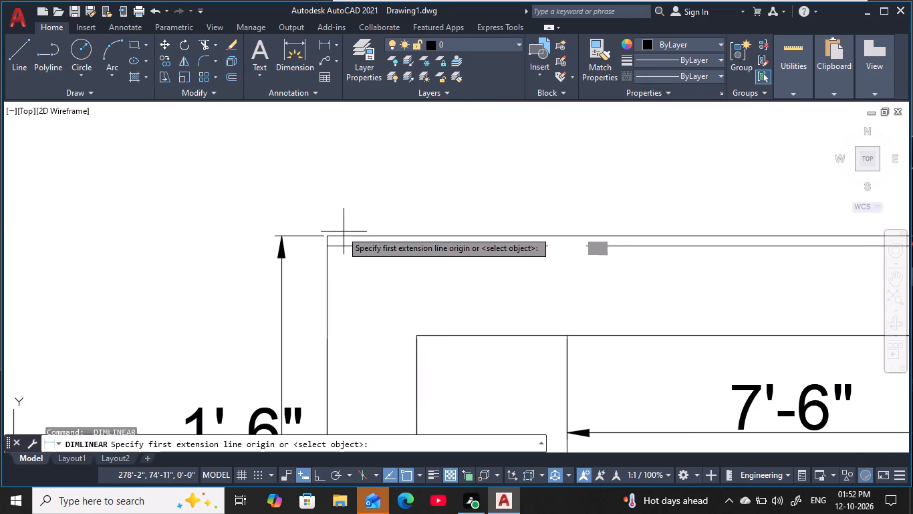
pyautogui.moveTo(330, 237); pyautogui.dragTo(330, 243)
pyautogui.click(326, 247)
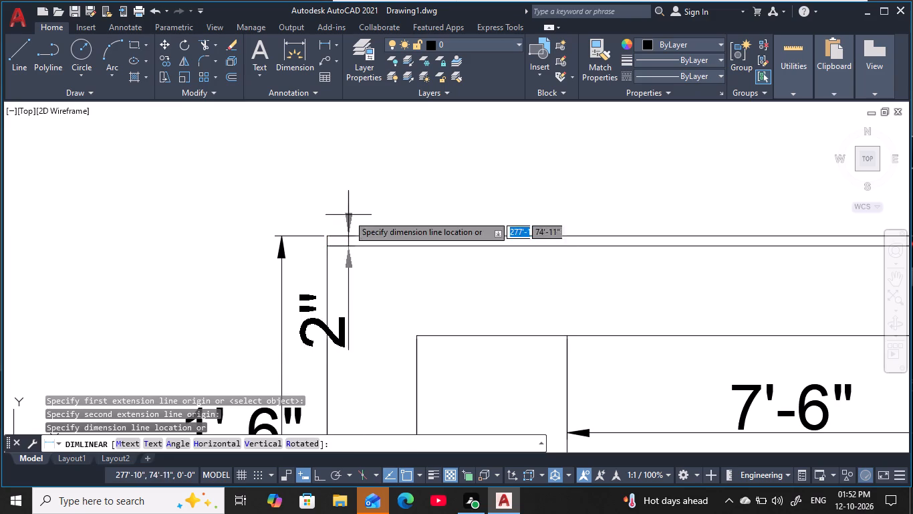
pyautogui.click(404, 191)
# Add a linear dimension across the width of the rooftop block with the circular opening, placed just above its cap.
pyautogui.scroll(-3, 447, 319)
pyautogui.moveTo(453, 322); pyautogui.dragTo(364, 242, button='middle')
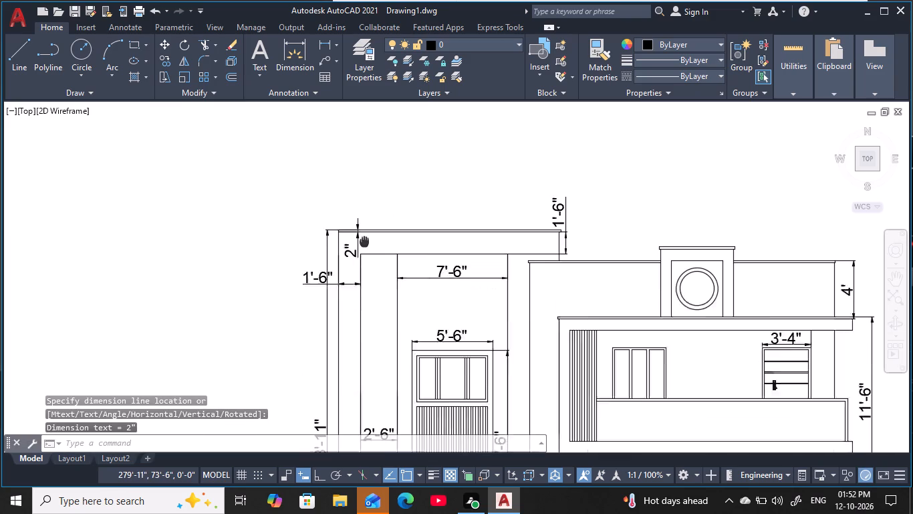
pyautogui.moveTo(483, 327); pyautogui.dragTo(401, 232, button='middle')
pyautogui.moveTo(539, 185); pyautogui.dragTo(523, 193, button='middle')
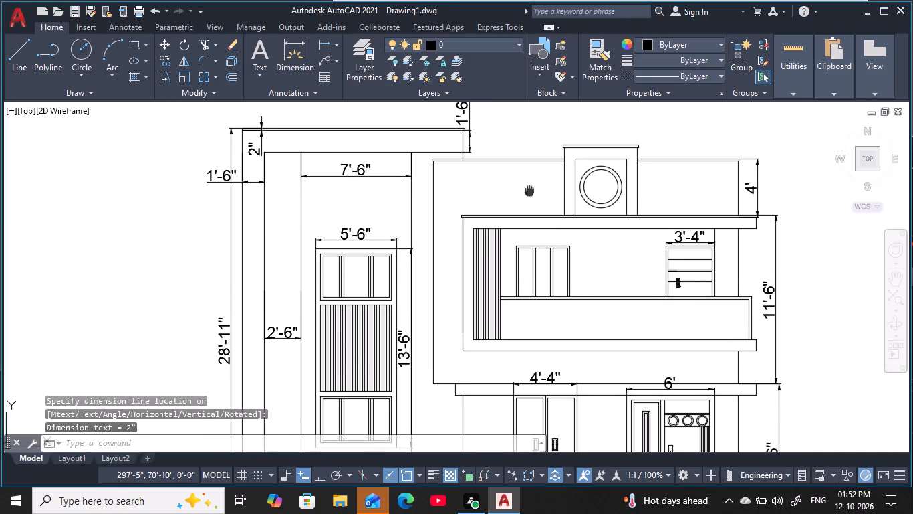
pyautogui.moveTo(523, 193); pyautogui.dragTo(450, 211, button='middle')
pyautogui.scroll(1, 487, 187)
pyautogui.moveTo(486, 187); pyautogui.dragTo(458, 232, button='middle')
pyautogui.press('space')
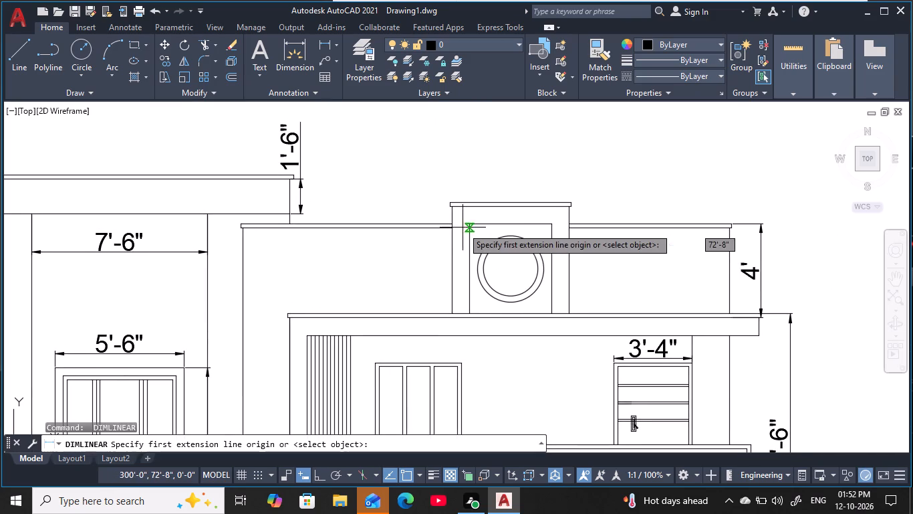
pyautogui.scroll(3, 461, 224)
pyautogui.click(431, 221)
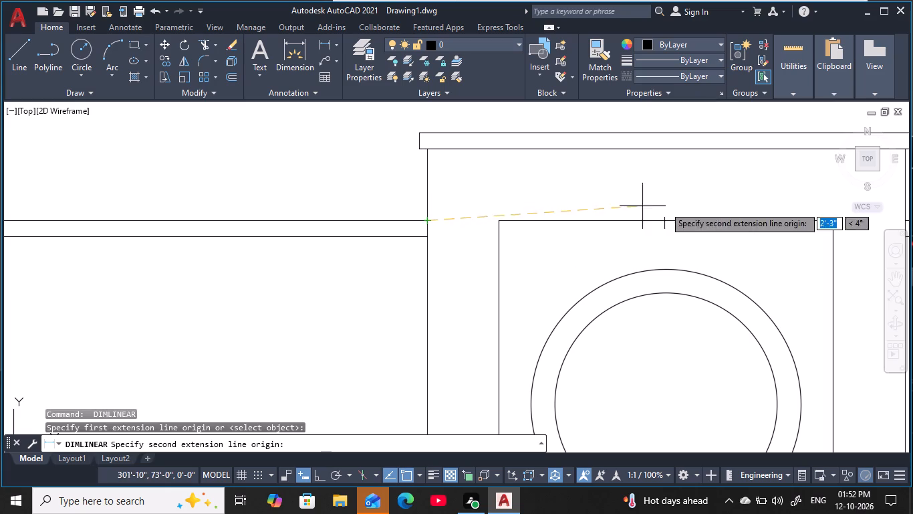
pyautogui.moveTo(769, 228); pyautogui.dragTo(463, 242, button='middle')
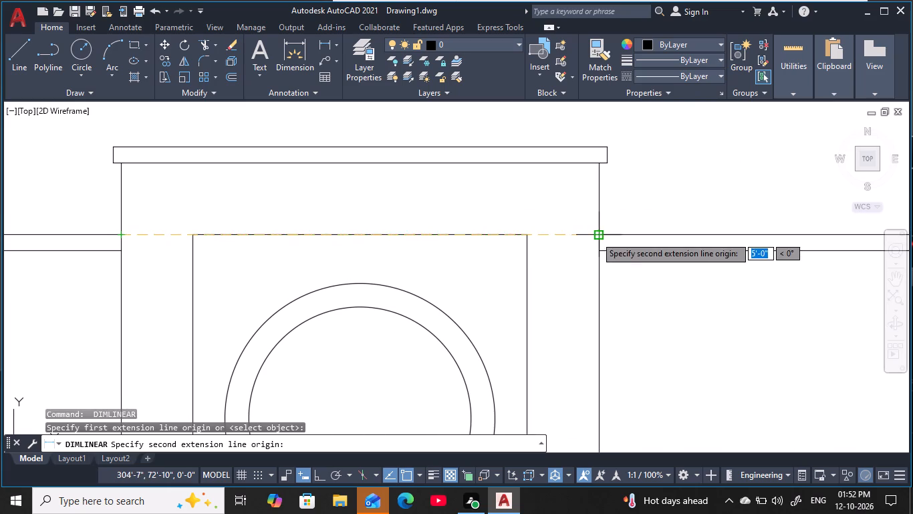
pyautogui.click(596, 236)
pyautogui.click(580, 118)
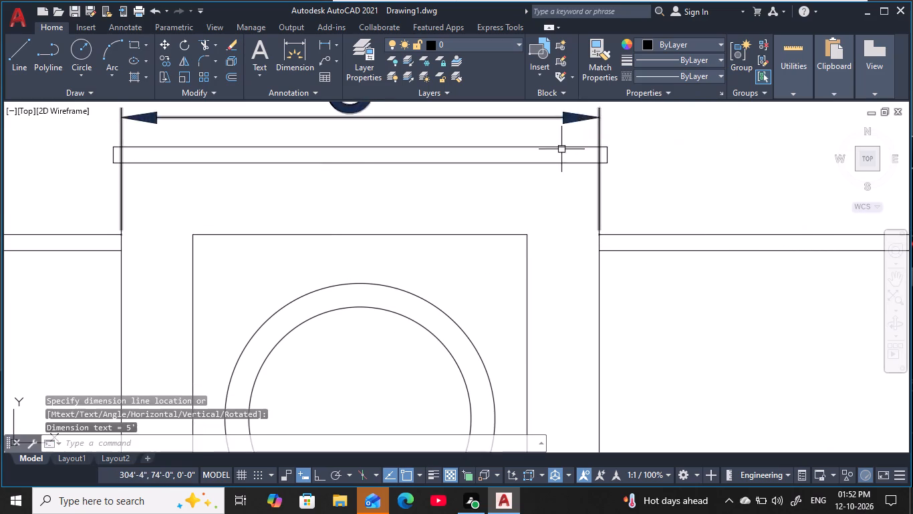
# Add a vertical linear dimension for the thickness of the balcony's bottom slab, placed just outside its right end.
pyautogui.scroll(-3, 551, 226)
pyautogui.moveTo(553, 234); pyautogui.dragTo(545, 184, button='middle')
pyautogui.scroll(-1, 545, 184)
pyautogui.moveTo(594, 211); pyautogui.dragTo(574, 179, button='middle')
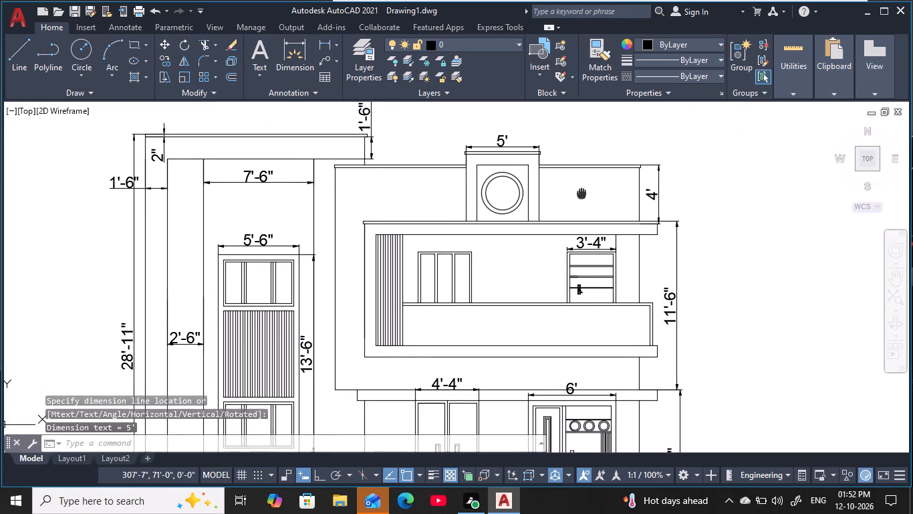
pyautogui.moveTo(574, 179); pyautogui.dragTo(571, 172, button='middle')
pyautogui.moveTo(500, 284); pyautogui.dragTo(531, 223, button='middle')
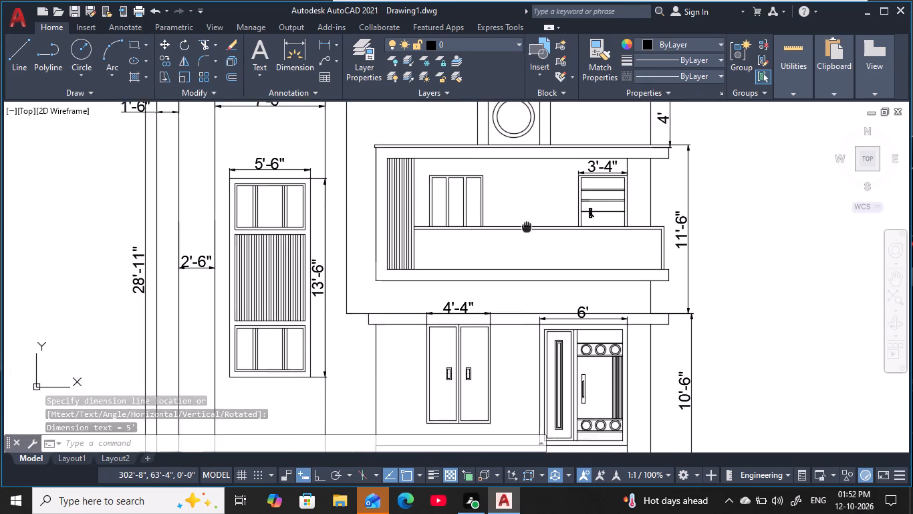
pyautogui.moveTo(531, 223); pyautogui.dragTo(545, 216, button='middle')
pyautogui.moveTo(596, 256); pyautogui.dragTo(498, 214, button='middle')
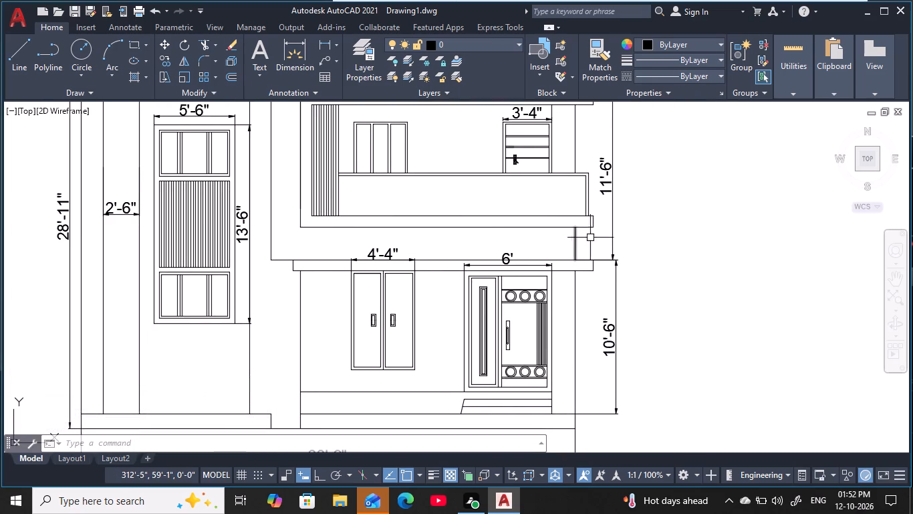
pyautogui.scroll(3, 596, 237)
pyautogui.moveTo(594, 240); pyautogui.dragTo(602, 308, button='middle')
pyautogui.press('space')
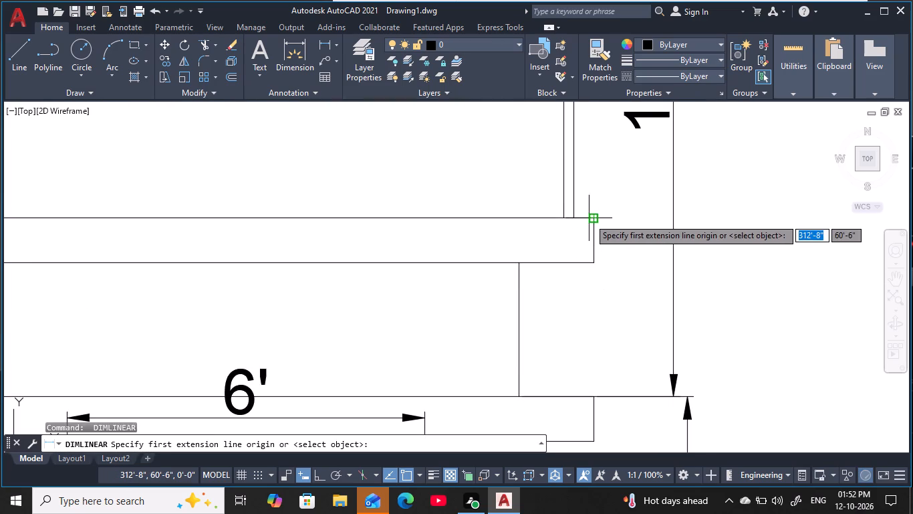
pyautogui.click(594, 218)
pyautogui.click(593, 261)
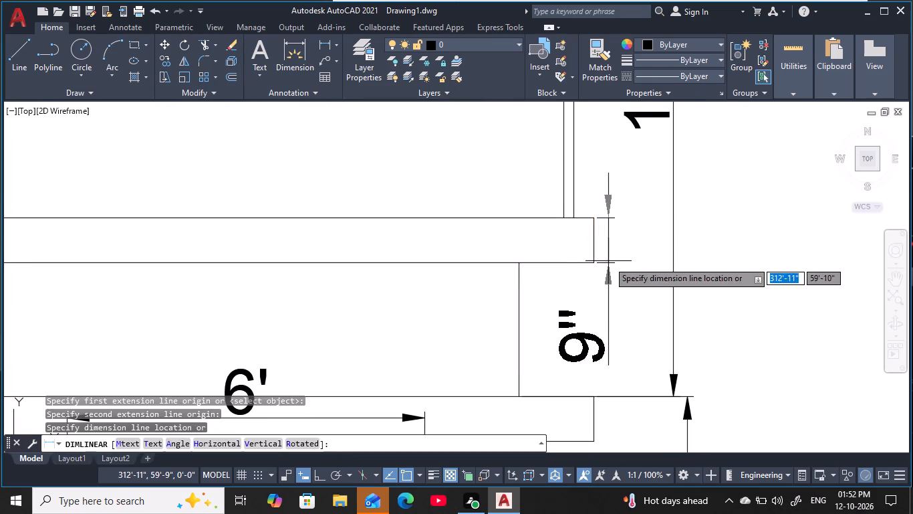
pyautogui.click(610, 261)
# Add a horizontal linear dimension between the upper-floor wall's left edge and the balcony frame's outer edge, at balcony parapet height.
pyautogui.scroll(-2, 597, 367)
pyautogui.moveTo(597, 363); pyautogui.dragTo(622, 257, button='middle')
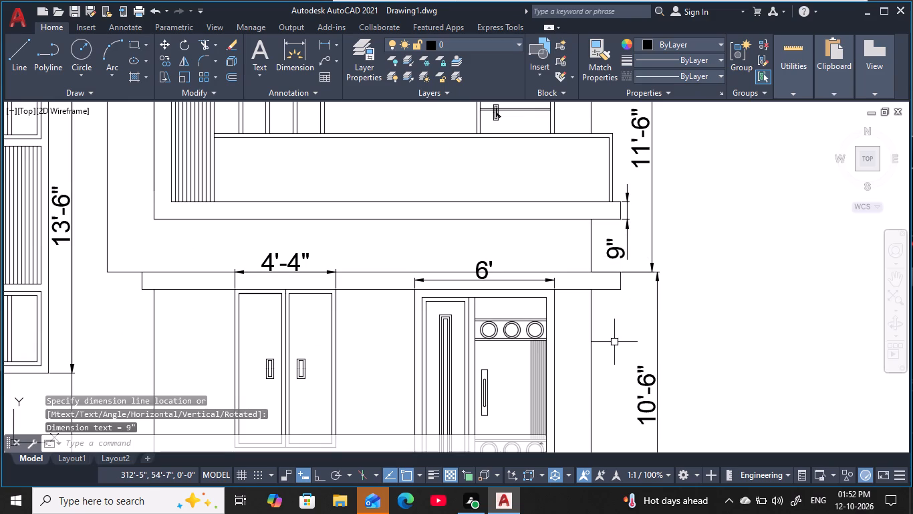
pyautogui.moveTo(616, 342); pyautogui.dragTo(659, 315, button='middle')
pyautogui.scroll(-2, 642, 319)
pyautogui.moveTo(513, 365); pyautogui.dragTo(509, 321, button='middle')
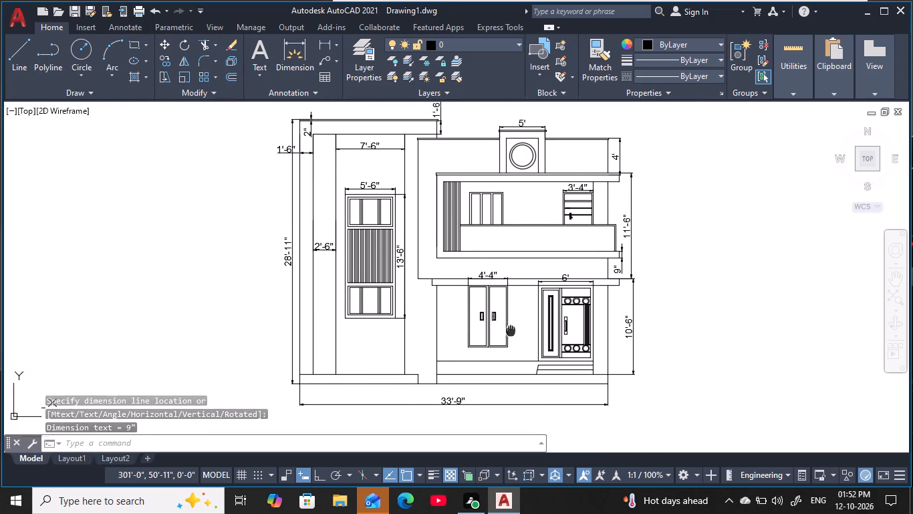
pyautogui.moveTo(509, 321); pyautogui.dragTo(507, 313, button='middle')
pyautogui.scroll(1, 433, 258)
pyautogui.moveTo(423, 221); pyautogui.dragTo(442, 389, button='middle')
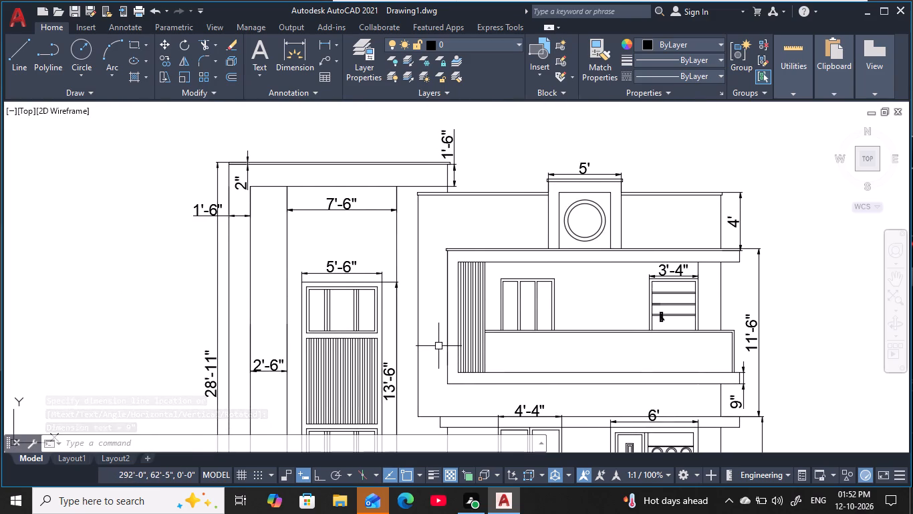
pyautogui.press('space')
pyautogui.click(417, 349)
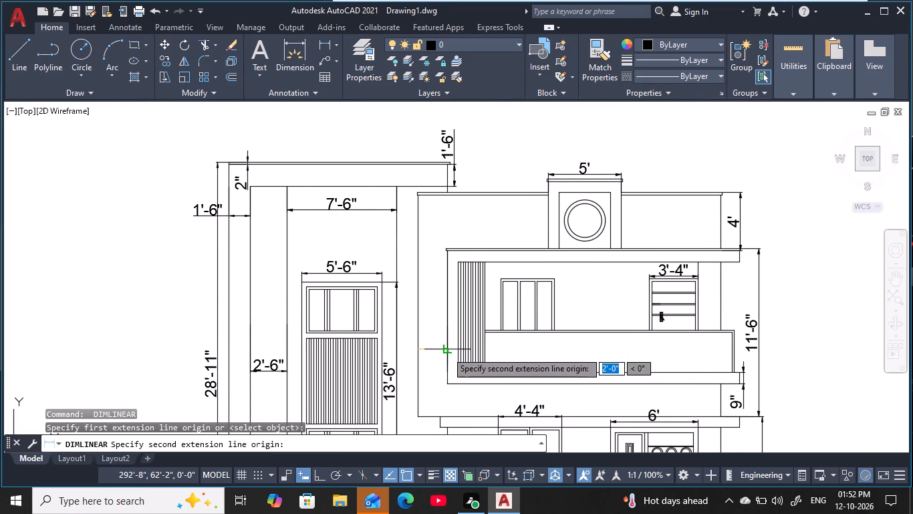
pyautogui.click(446, 351)
pyautogui.click(438, 344)
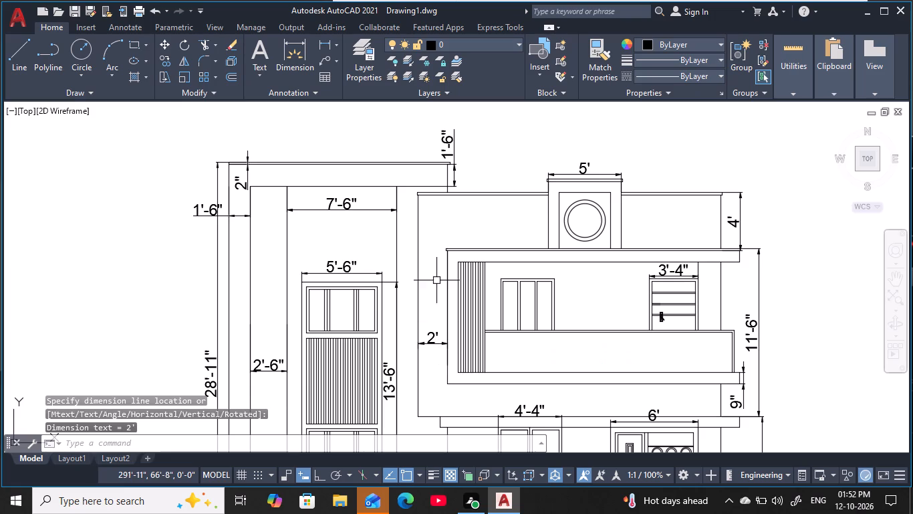
# Add a vertical linear dimension between the balcony slab's underside and the top of the ground-floor canopy slab, at the balcony's outer left corner.
pyautogui.moveTo(434, 283); pyautogui.dragTo(416, 213, button='middle')
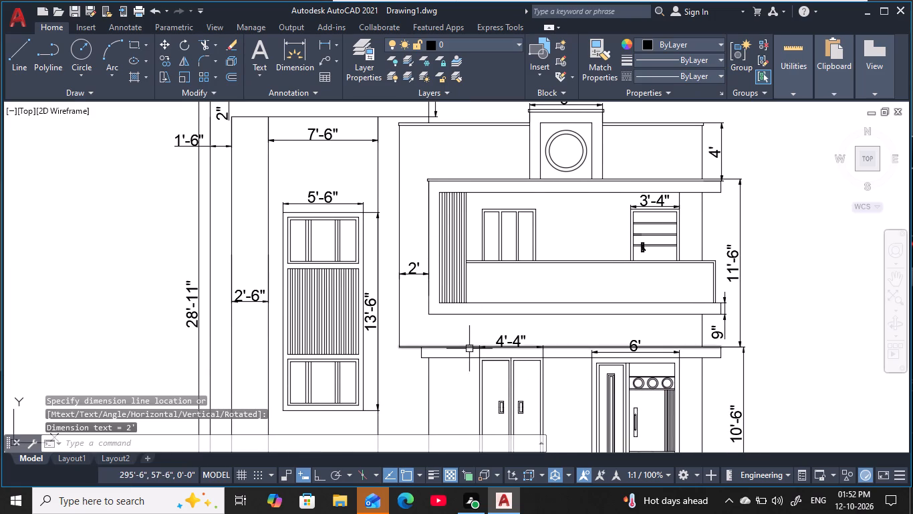
pyautogui.moveTo(472, 343); pyautogui.dragTo(467, 280, button='middle')
pyautogui.press('space')
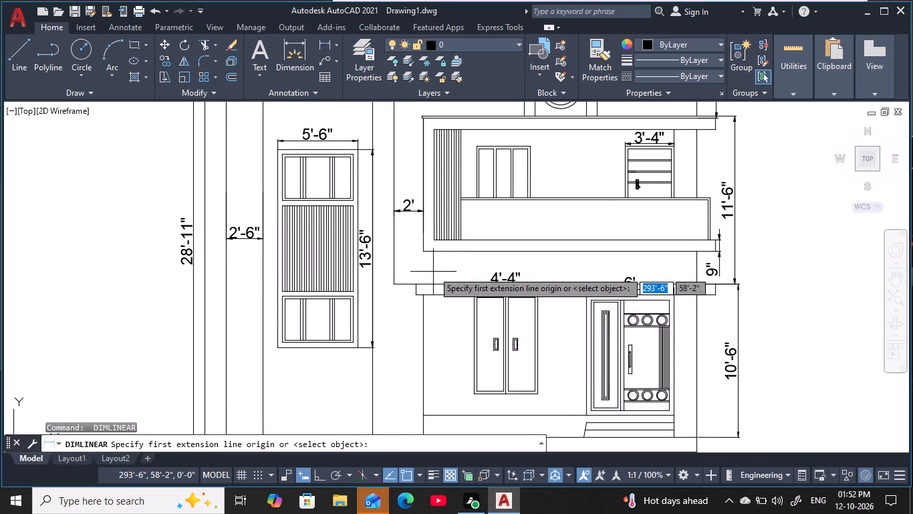
pyautogui.click(423, 254)
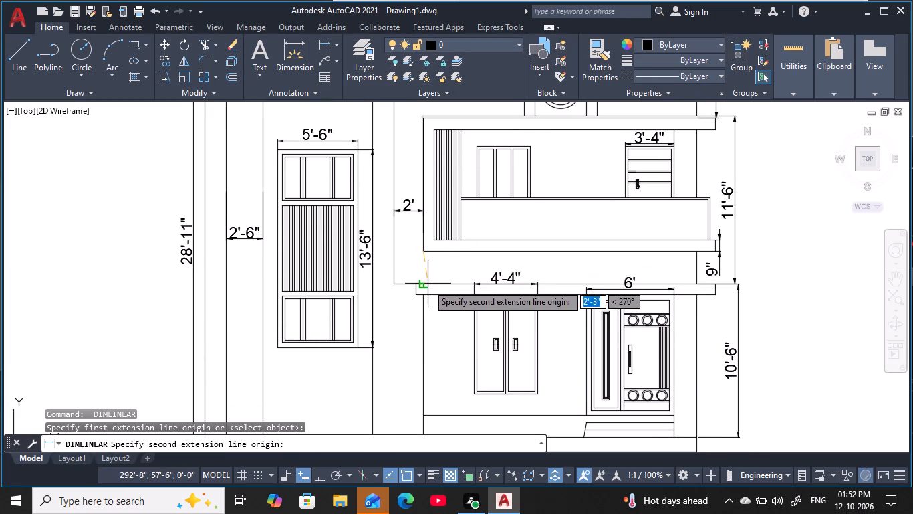
pyautogui.click(427, 285)
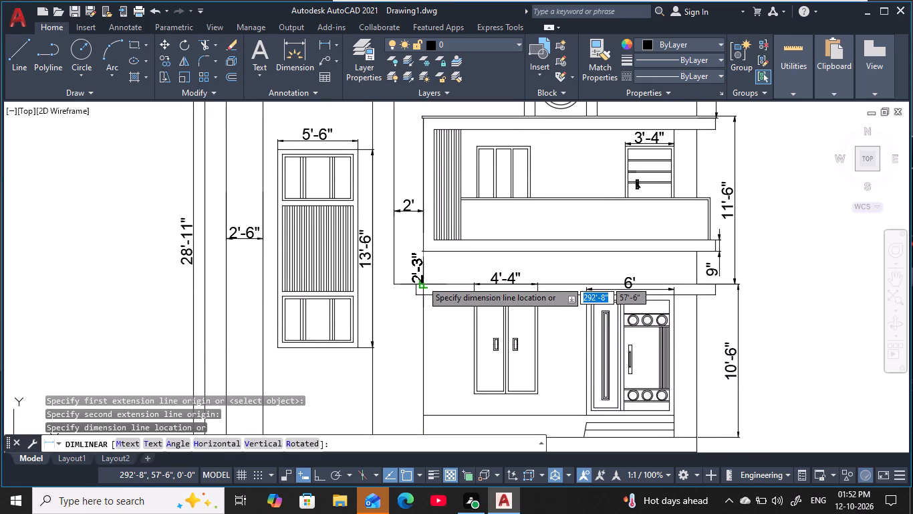
pyautogui.click(422, 277)
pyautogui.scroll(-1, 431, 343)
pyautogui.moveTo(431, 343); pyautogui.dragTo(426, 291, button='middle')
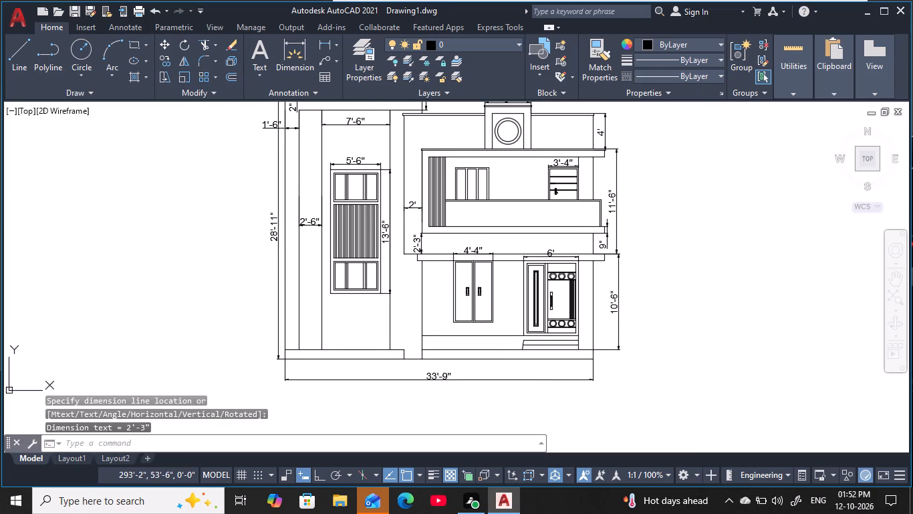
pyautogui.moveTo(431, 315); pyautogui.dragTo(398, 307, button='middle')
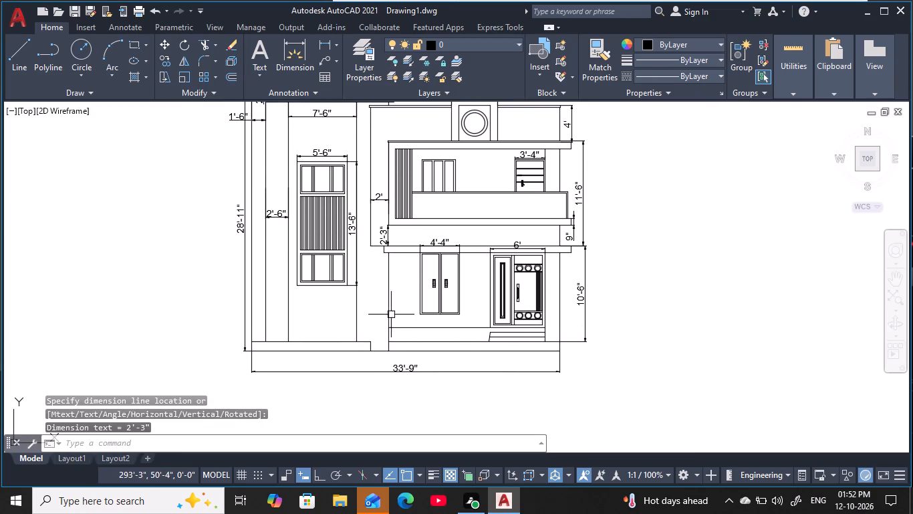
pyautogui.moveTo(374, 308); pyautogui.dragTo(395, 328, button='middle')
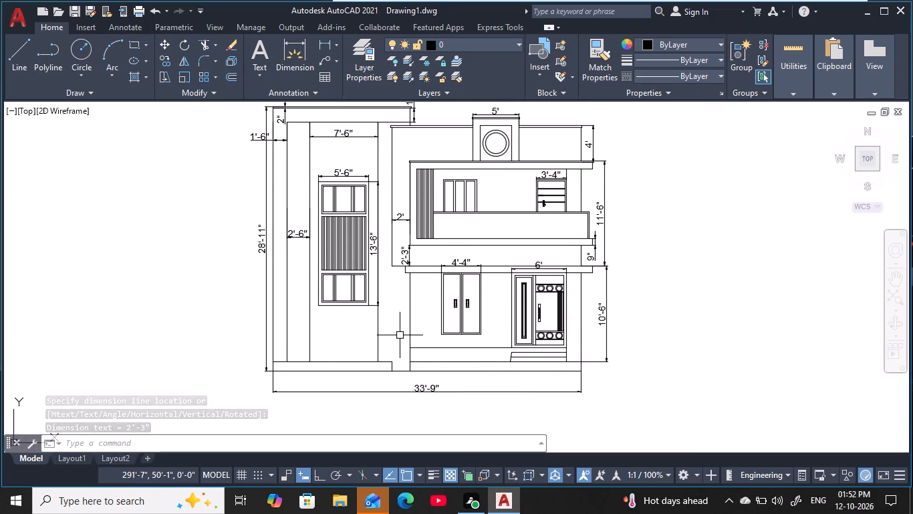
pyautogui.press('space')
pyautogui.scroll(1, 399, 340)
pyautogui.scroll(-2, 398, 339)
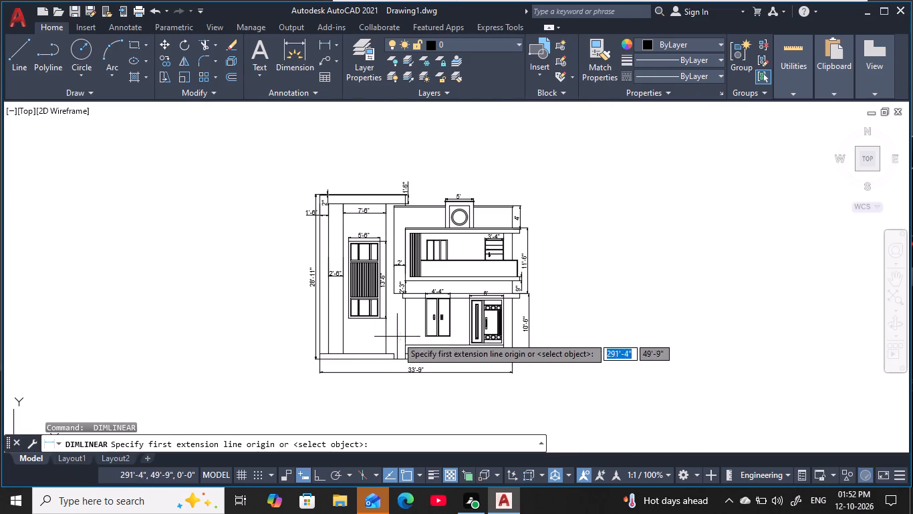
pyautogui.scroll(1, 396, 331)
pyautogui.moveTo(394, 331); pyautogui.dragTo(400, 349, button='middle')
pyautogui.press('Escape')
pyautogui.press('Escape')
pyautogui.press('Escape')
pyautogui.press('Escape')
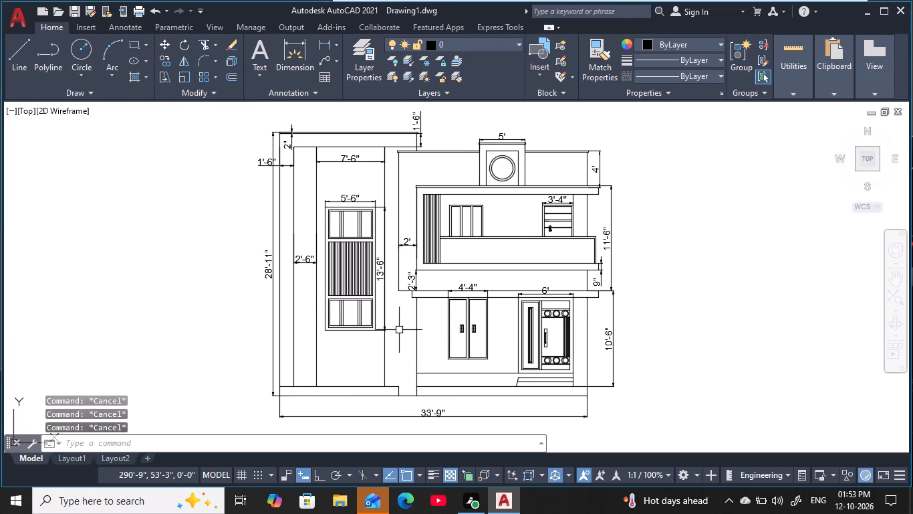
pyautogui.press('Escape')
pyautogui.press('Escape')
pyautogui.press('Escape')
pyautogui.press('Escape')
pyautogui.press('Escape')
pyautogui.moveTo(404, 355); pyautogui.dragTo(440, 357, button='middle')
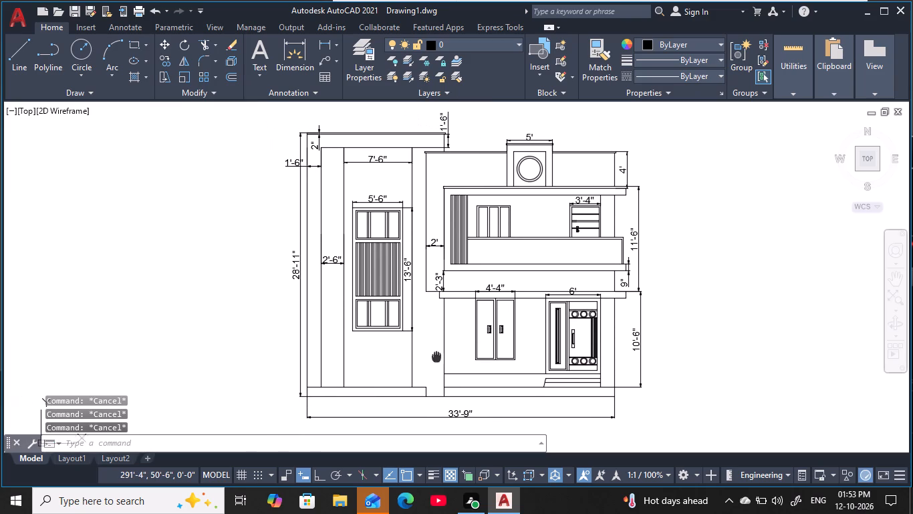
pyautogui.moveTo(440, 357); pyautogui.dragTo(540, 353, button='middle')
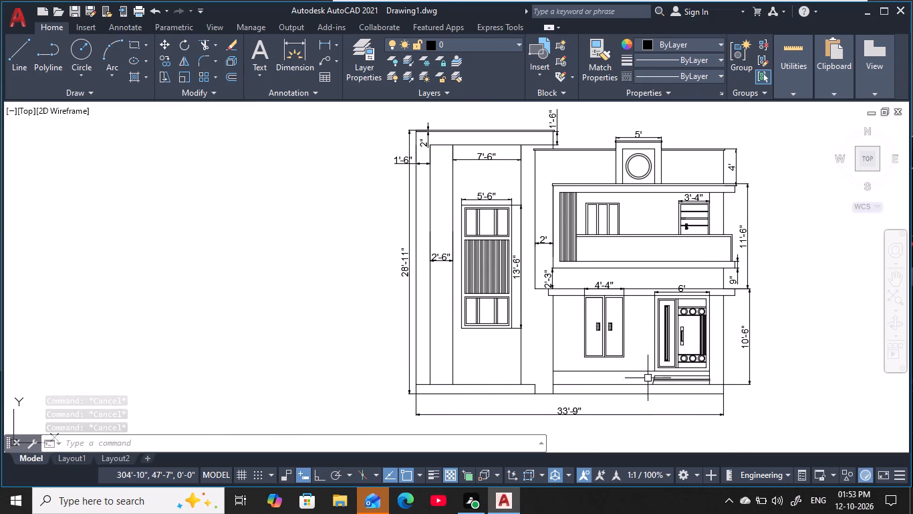
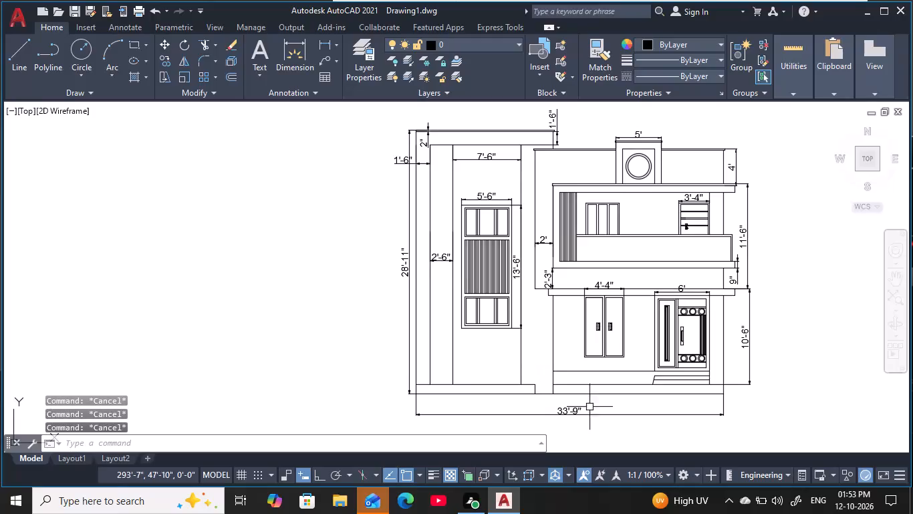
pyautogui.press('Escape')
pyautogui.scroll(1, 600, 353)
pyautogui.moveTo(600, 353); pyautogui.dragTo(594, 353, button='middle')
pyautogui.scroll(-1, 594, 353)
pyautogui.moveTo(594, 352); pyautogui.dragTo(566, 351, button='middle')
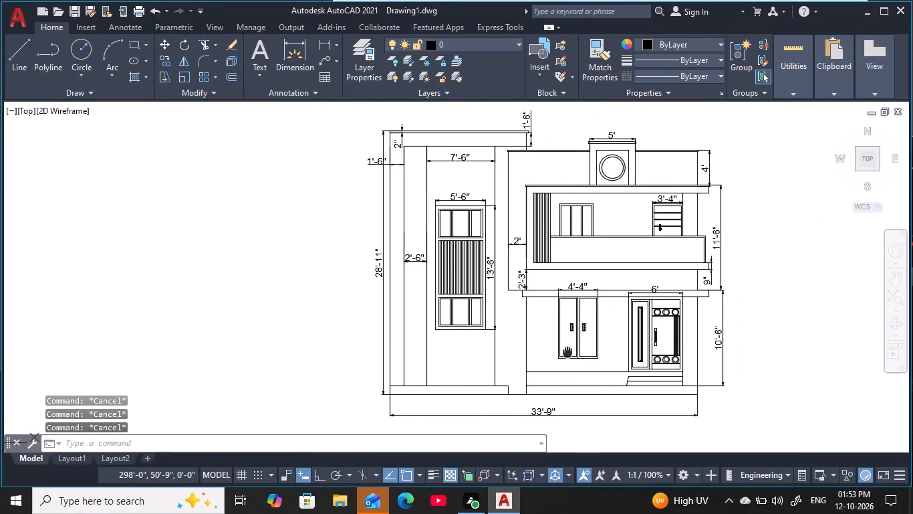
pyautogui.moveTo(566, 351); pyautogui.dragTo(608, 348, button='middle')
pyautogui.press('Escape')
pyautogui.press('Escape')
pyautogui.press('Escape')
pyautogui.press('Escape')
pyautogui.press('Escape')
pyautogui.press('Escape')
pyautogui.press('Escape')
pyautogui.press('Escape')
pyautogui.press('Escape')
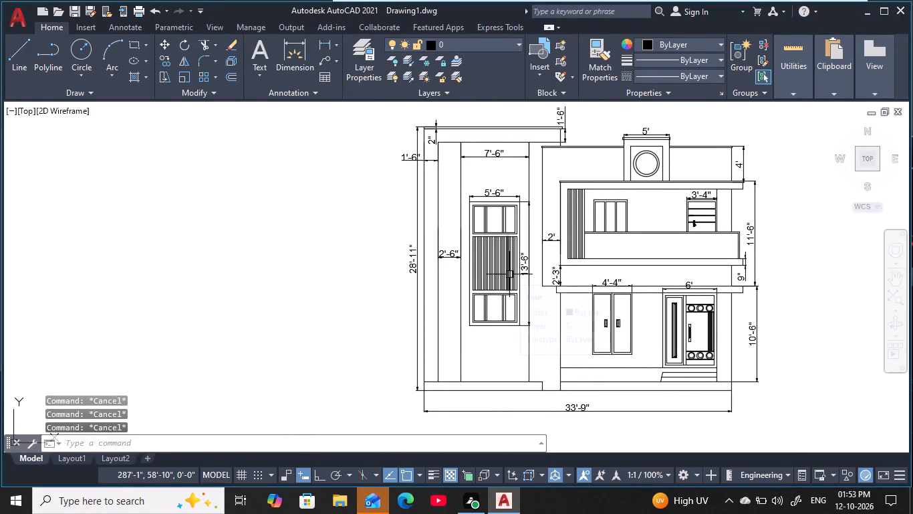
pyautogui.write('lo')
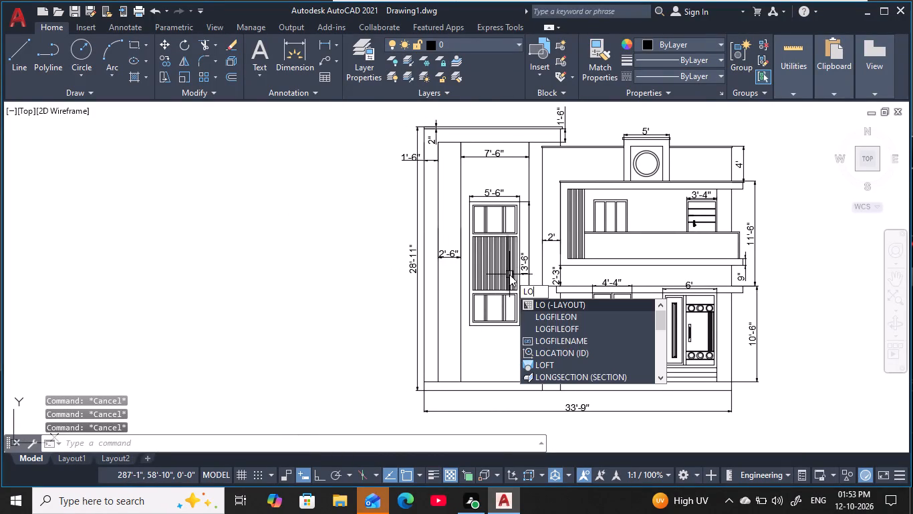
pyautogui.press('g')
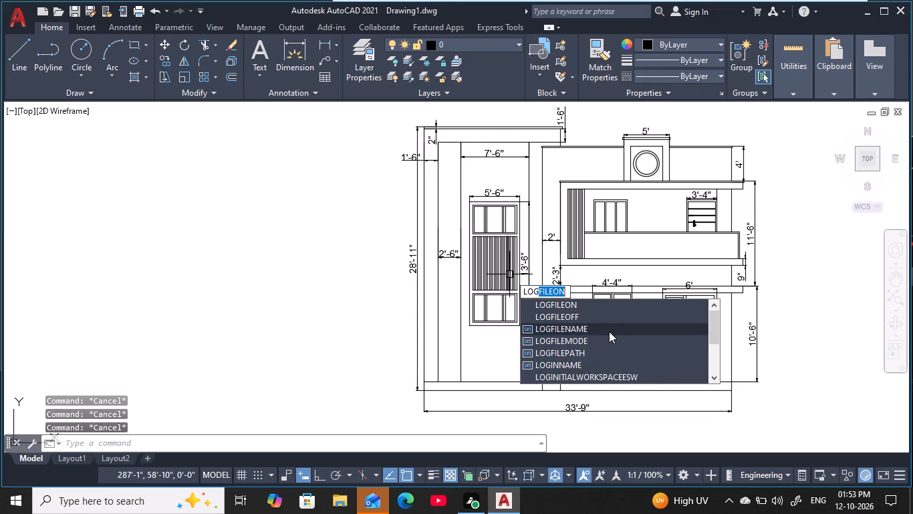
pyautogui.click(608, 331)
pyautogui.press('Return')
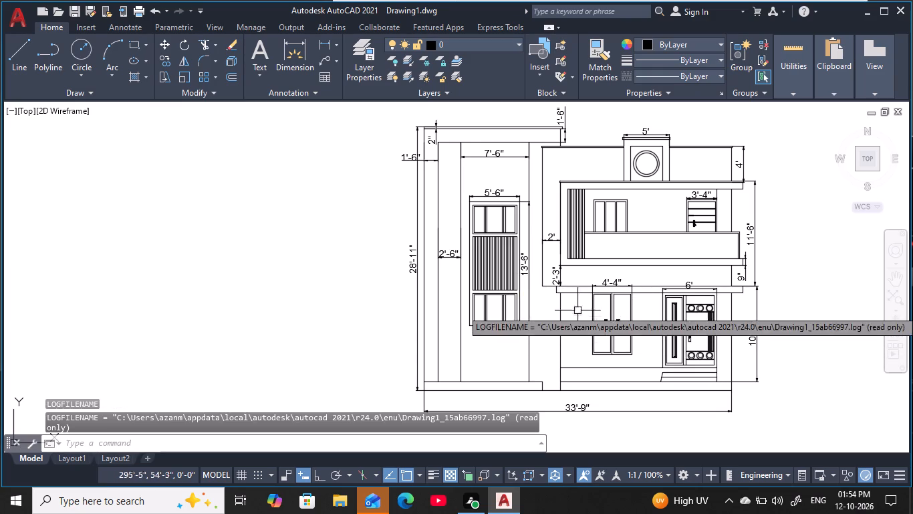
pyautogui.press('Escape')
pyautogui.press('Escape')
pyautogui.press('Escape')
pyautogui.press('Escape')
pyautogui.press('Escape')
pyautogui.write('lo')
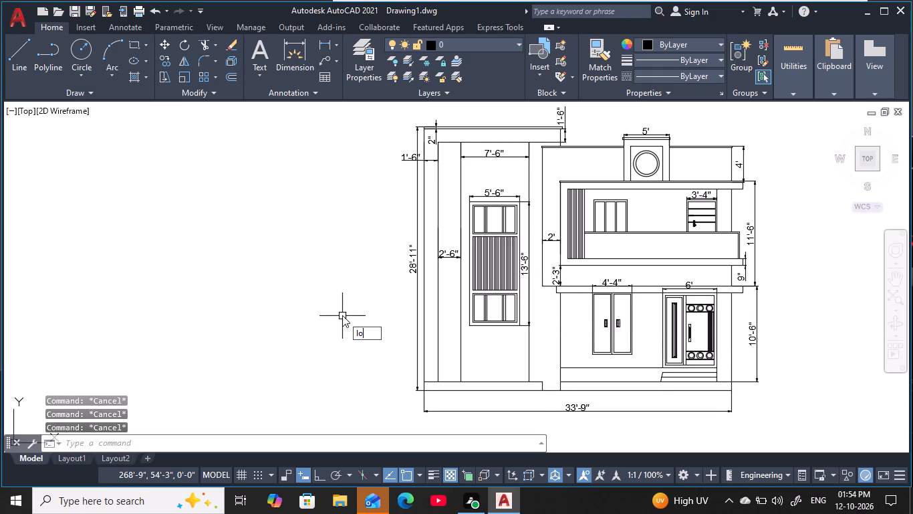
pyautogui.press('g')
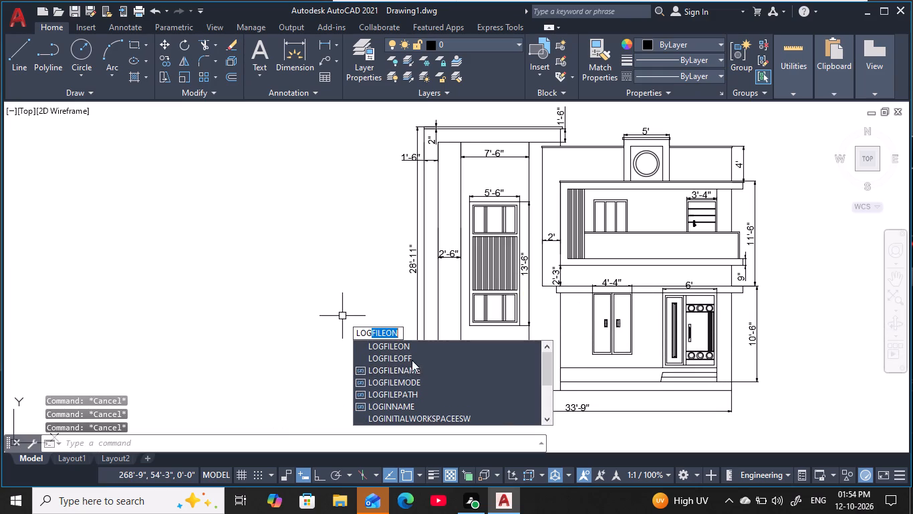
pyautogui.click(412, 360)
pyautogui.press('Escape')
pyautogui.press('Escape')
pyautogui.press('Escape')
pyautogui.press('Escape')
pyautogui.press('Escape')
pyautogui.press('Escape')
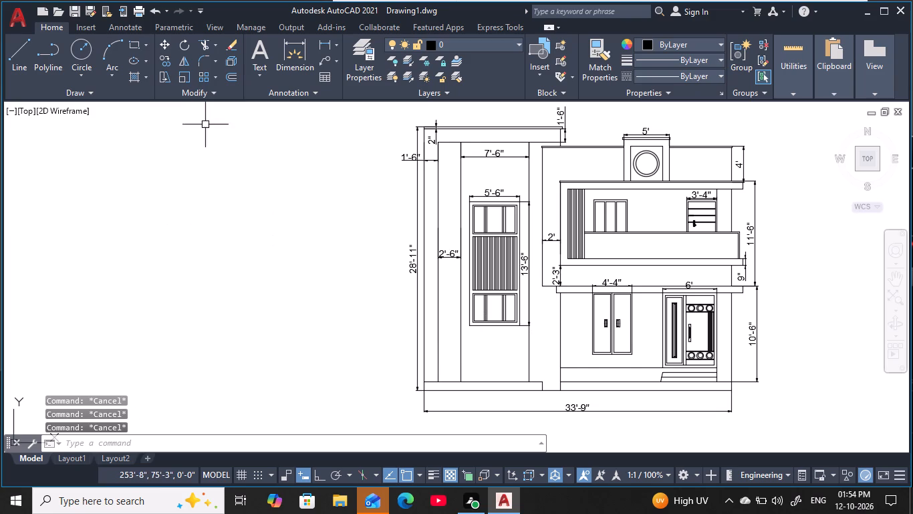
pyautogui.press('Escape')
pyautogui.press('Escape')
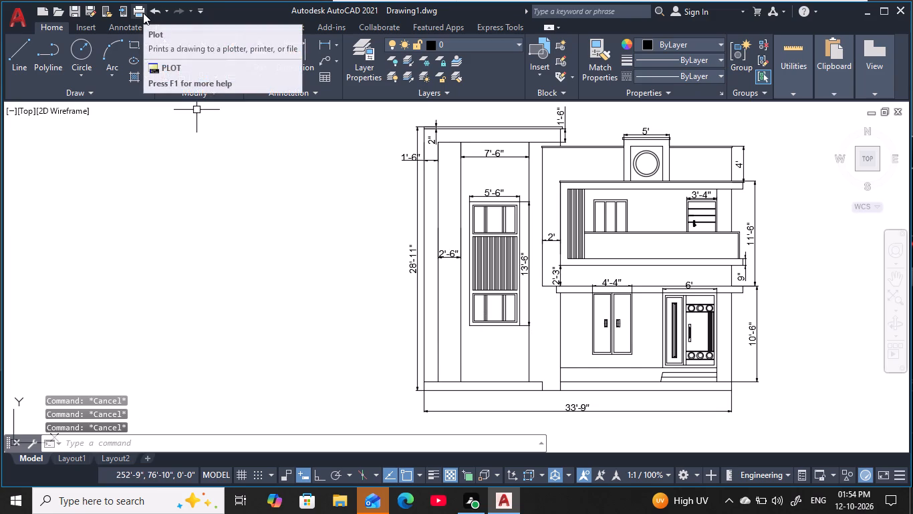
# Save the drawing in the Documents folder as "elevation 1".
pyautogui.hotkey('ctrl', 's')
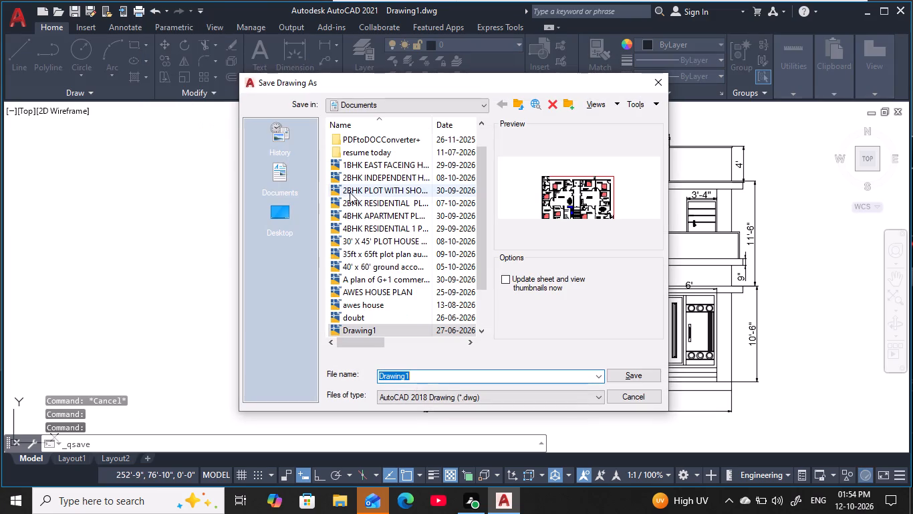
pyautogui.press('BackSpace')
pyautogui.press('e')
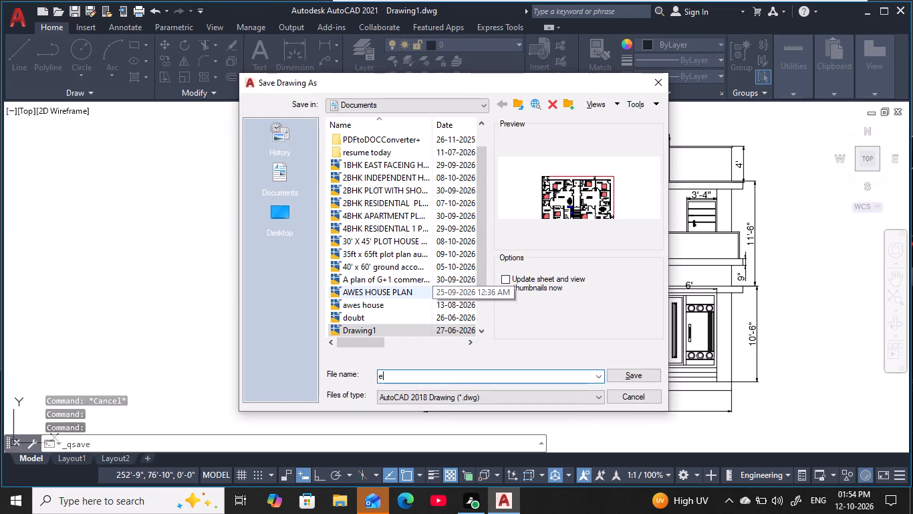
pyautogui.write('levation')
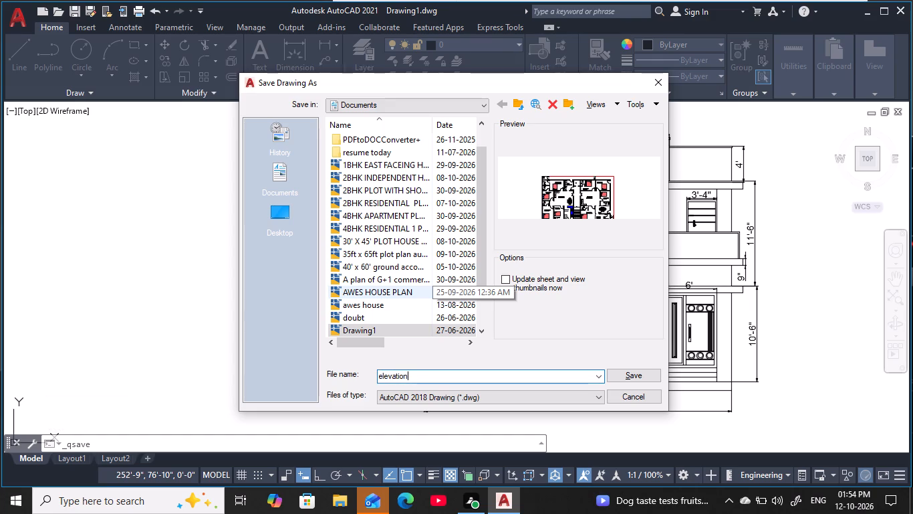
pyautogui.press('space')
pyautogui.press('1')
pyautogui.press('Return')
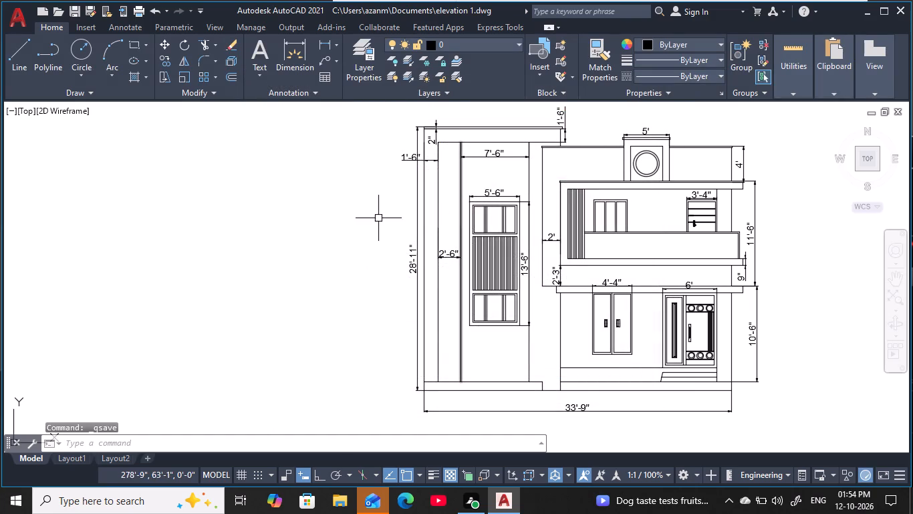
# Set up a plot with the DWG To PDF.pc3 plotter, using a window around the whole dimensioned elevation as plot area.
pyautogui.click(141, 13)
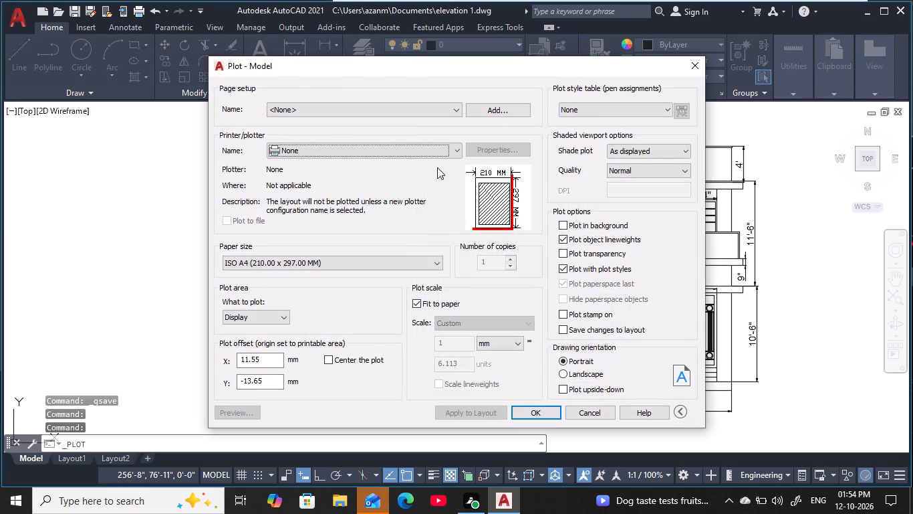
pyautogui.click(342, 155)
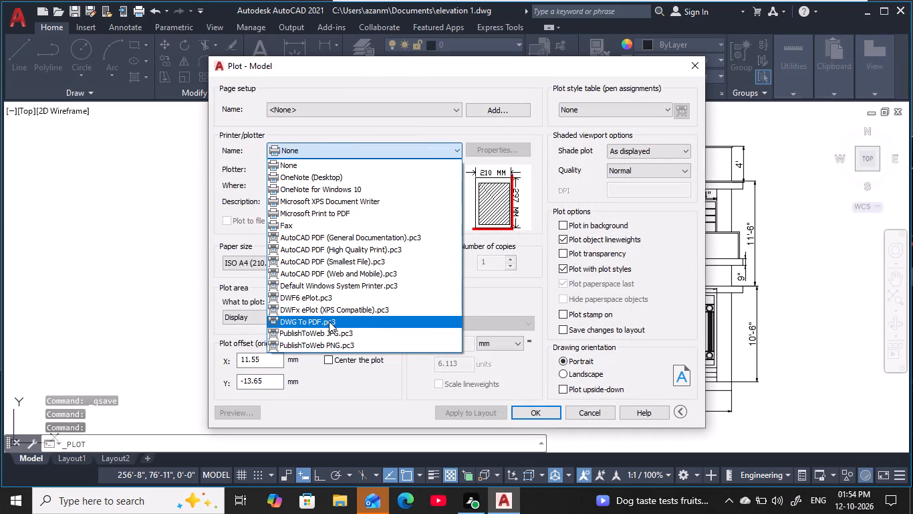
pyautogui.click(329, 321)
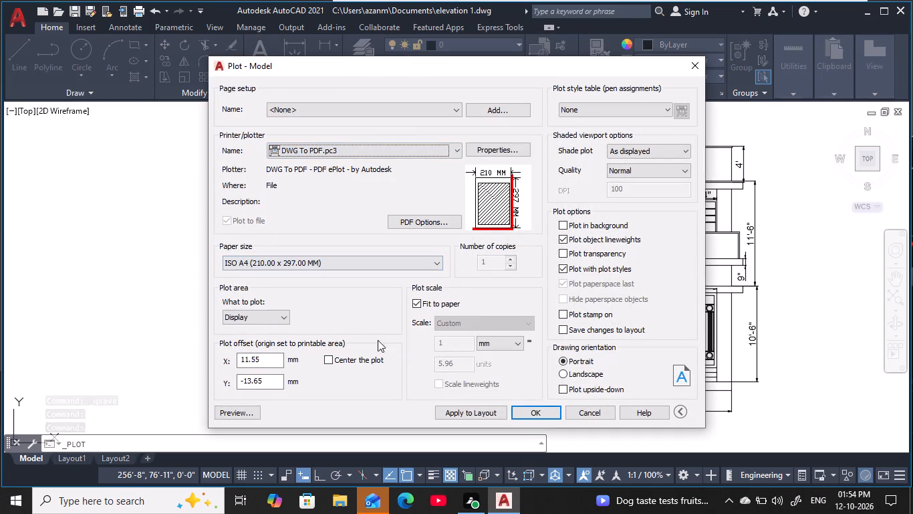
pyautogui.click(253, 319)
pyautogui.click(253, 358)
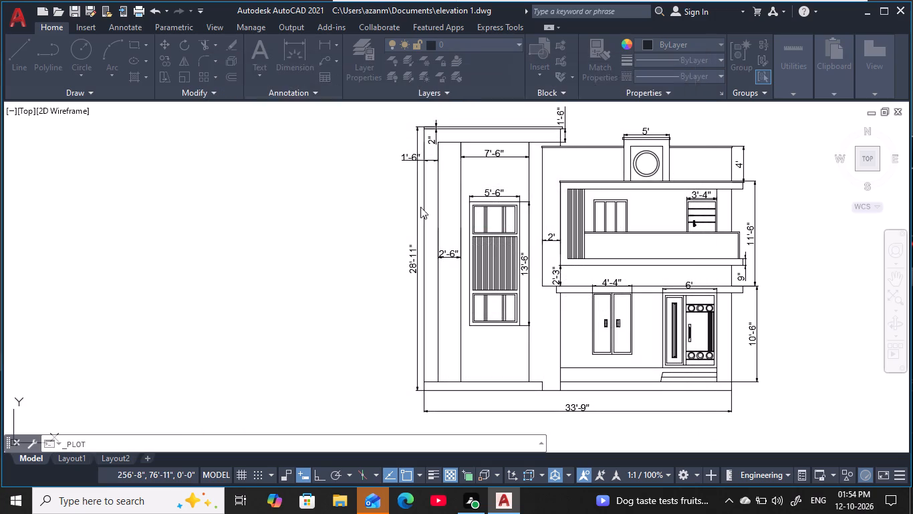
pyautogui.moveTo(432, 123); pyautogui.dragTo(395, 141, button='middle')
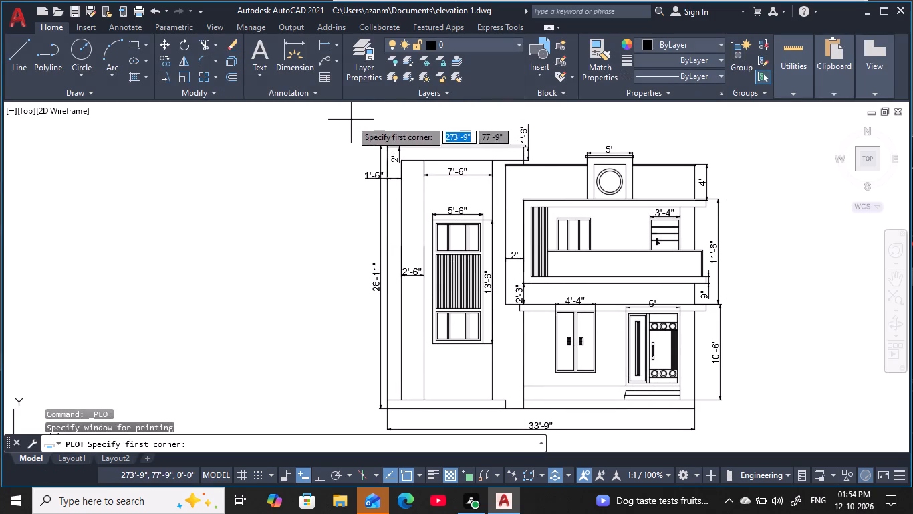
pyautogui.click(350, 119)
pyautogui.moveTo(763, 357); pyautogui.dragTo(703, 313, button='middle')
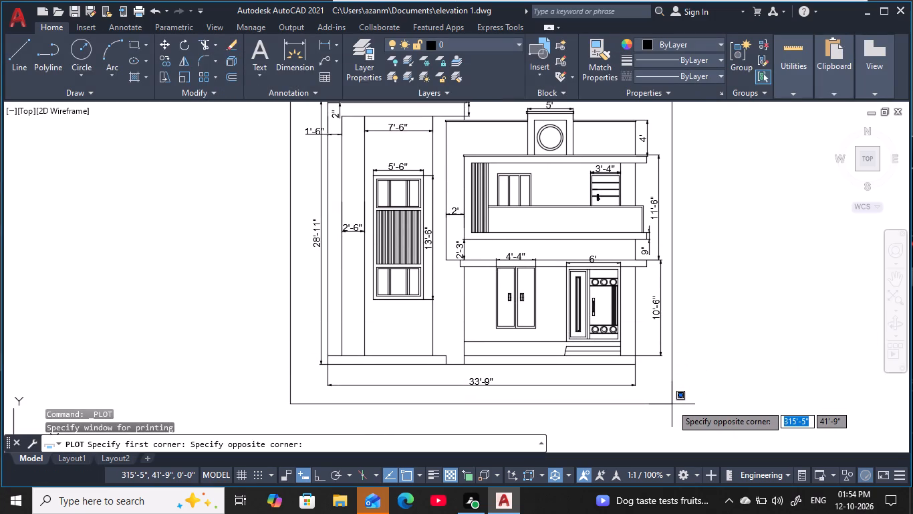
pyautogui.click(672, 404)
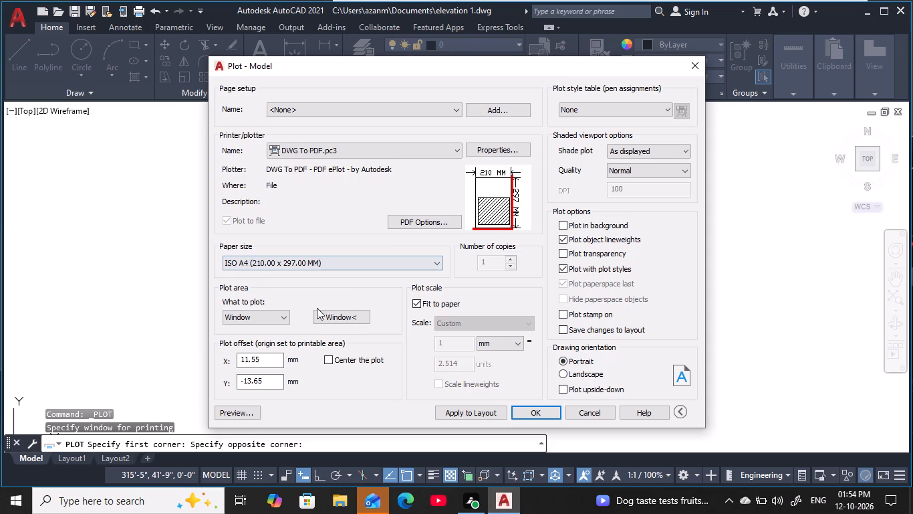
# Plot the elevation centered on the sheet in landscape orientation, saving it to Documents as "elevation 1-Model.pdf".
pyautogui.click(329, 362)
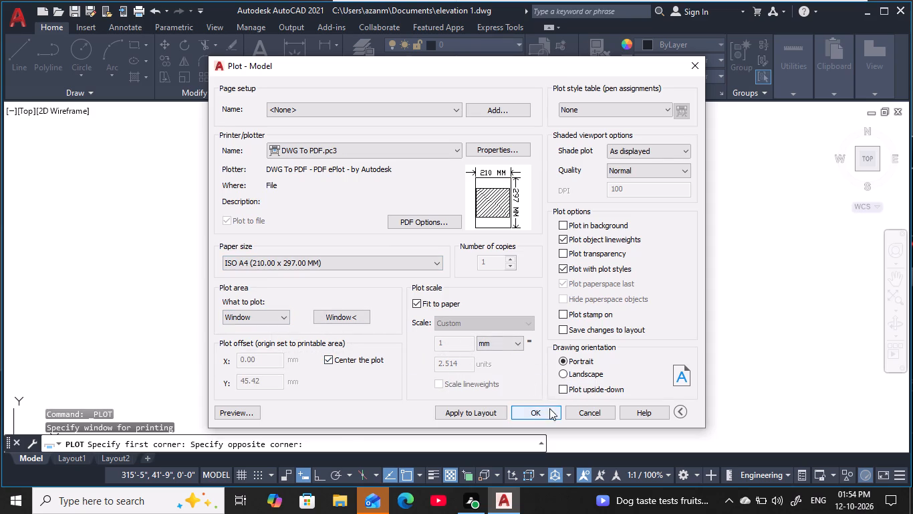
pyautogui.click(561, 373)
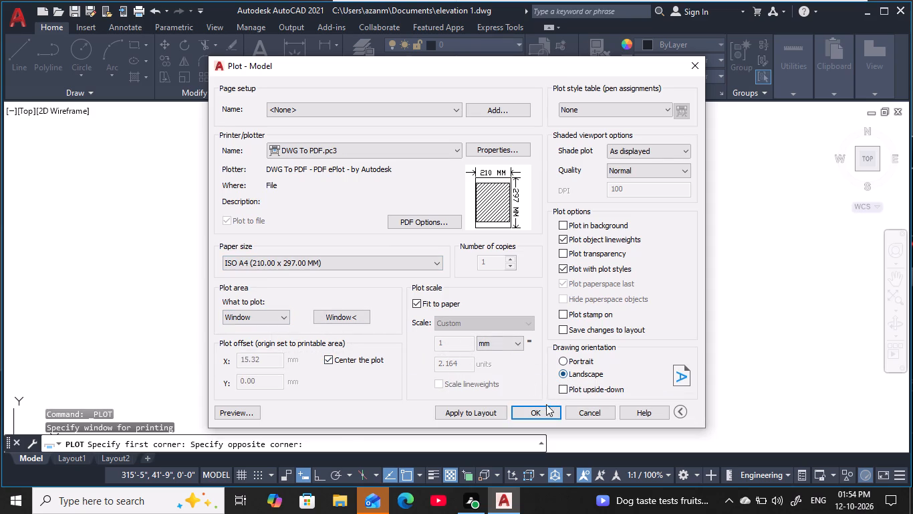
pyautogui.click(546, 410)
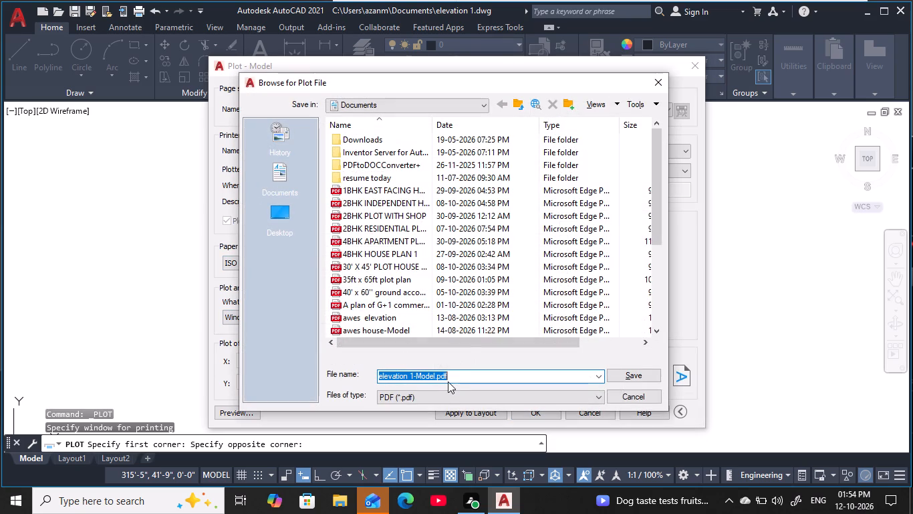
pyautogui.click(446, 376)
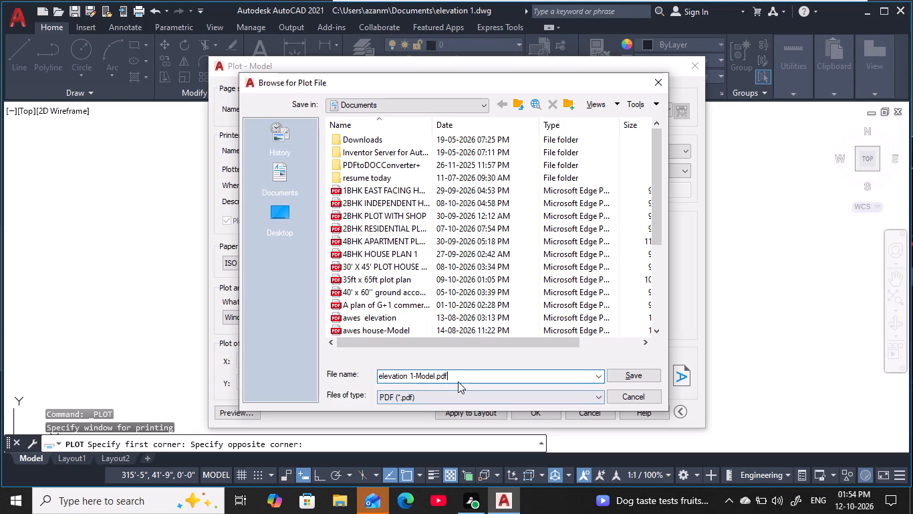
pyautogui.press('Return')
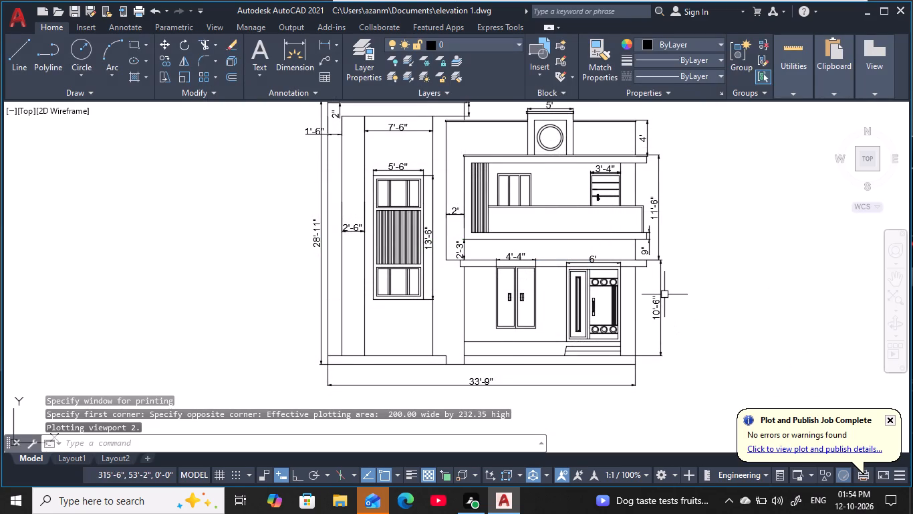
# Switch to Microsoft Edge and examine the plotted elevation PDF from top to bottom.
pyautogui.moveTo(664, 294); pyautogui.dragTo(733, 317, button='middle')
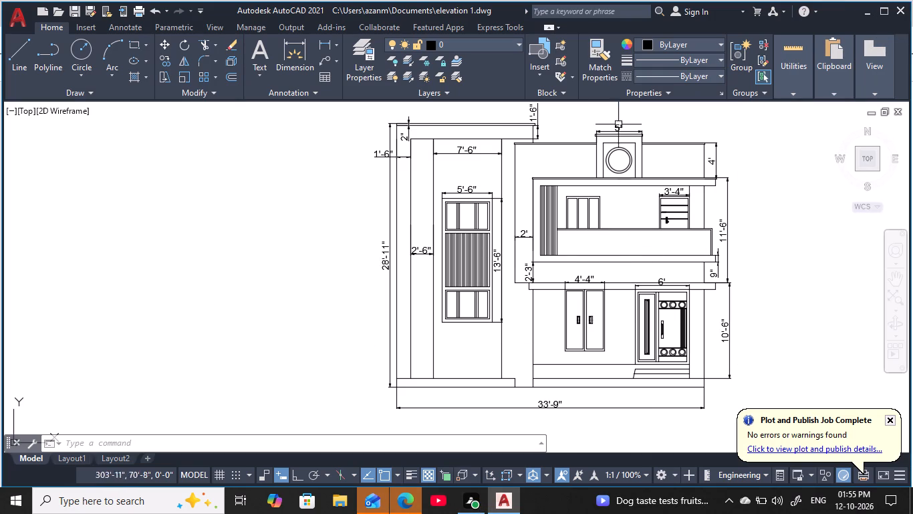
pyautogui.click(865, 14)
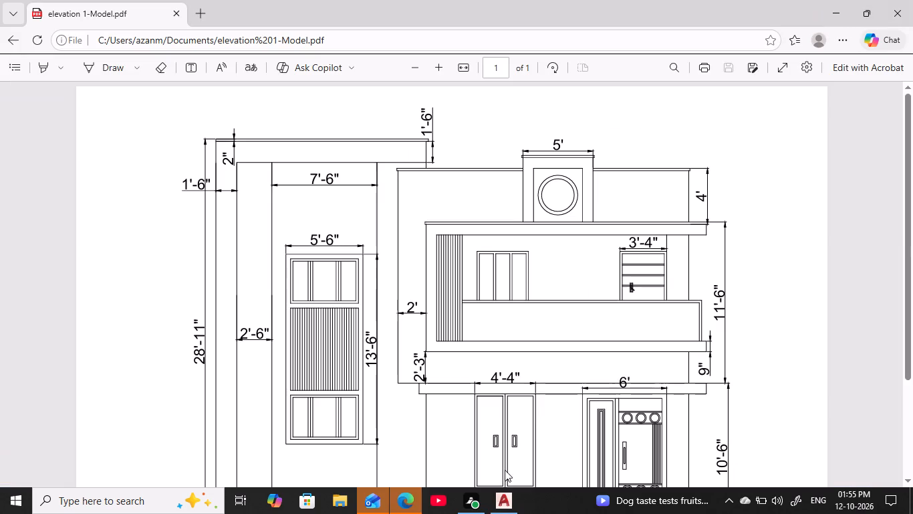
pyautogui.scroll(-2, 537, 326)
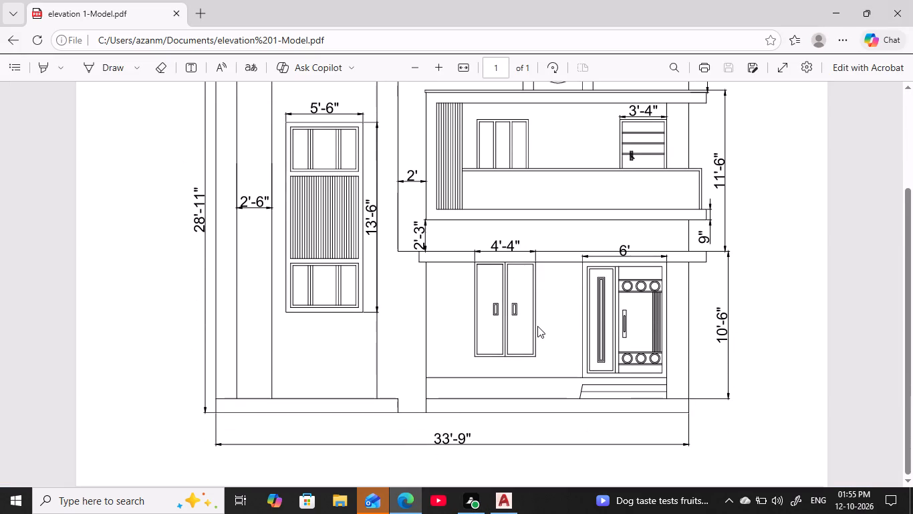
pyautogui.scroll(1, 537, 326)
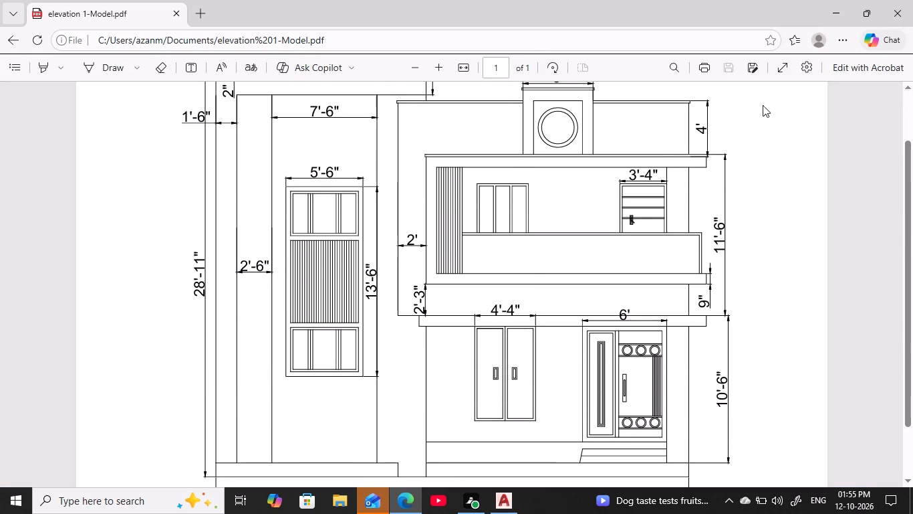